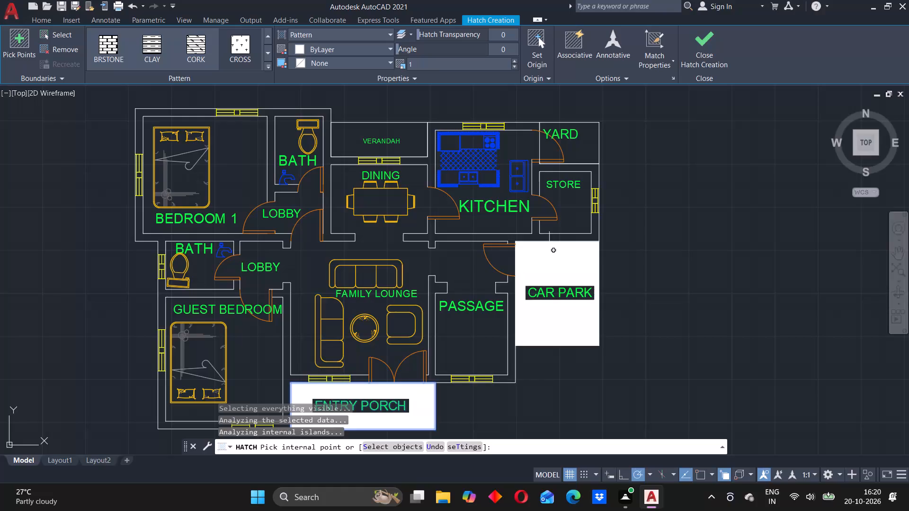
Add the car park, yard (including its door swing area) and verandah floor areas to the CROSS hatch and finish it.
click(549, 255)
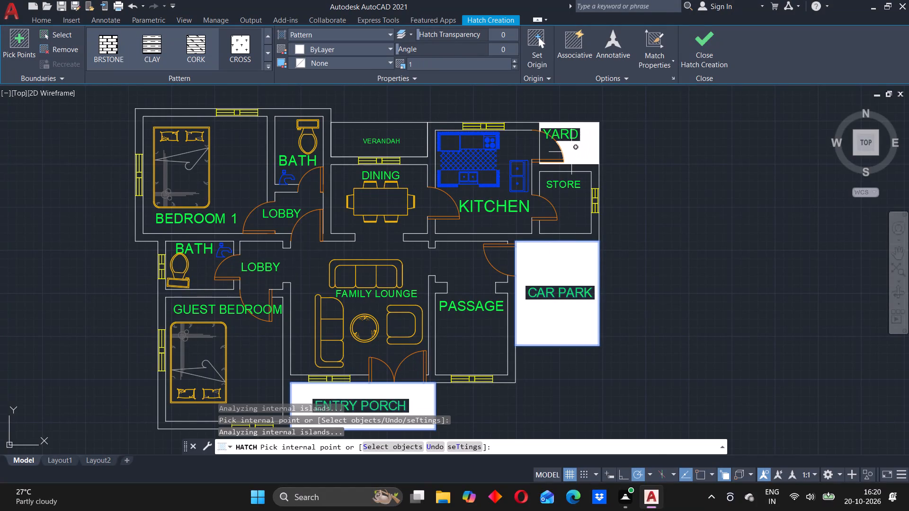
click(570, 150)
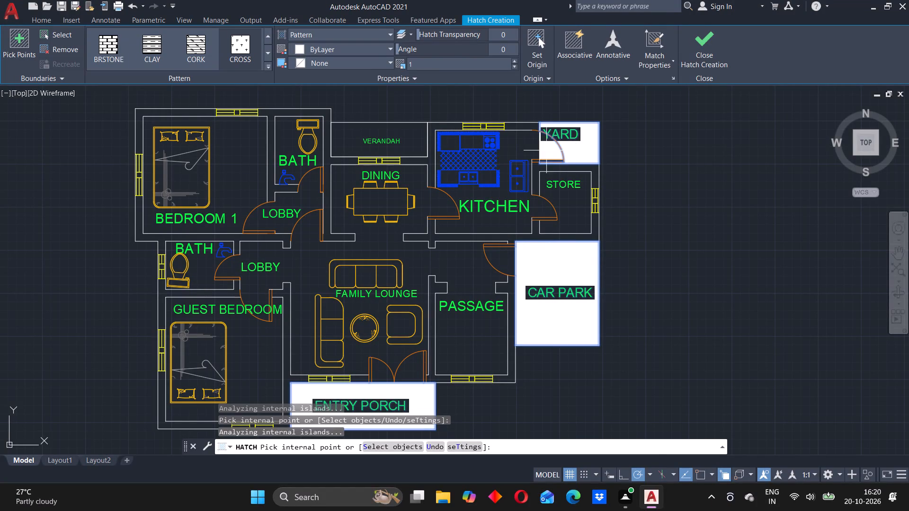
click(547, 145)
click(385, 132)
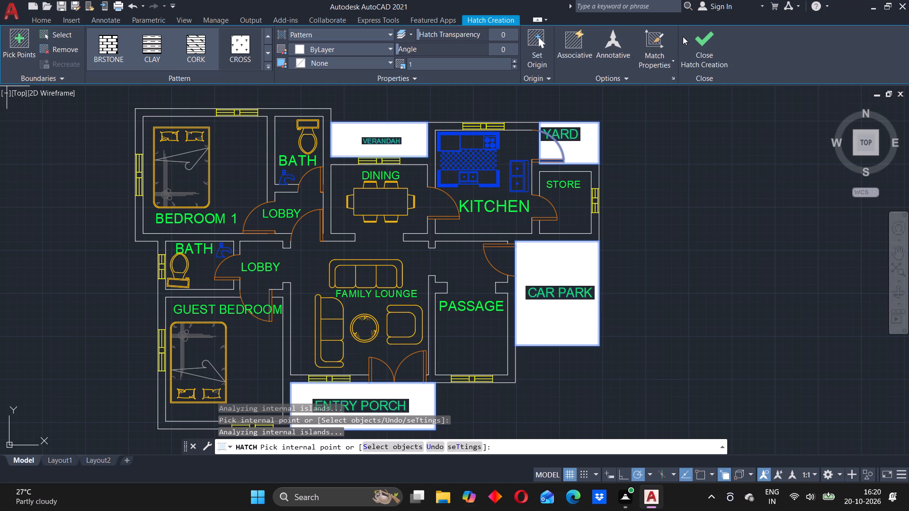
click(696, 40)
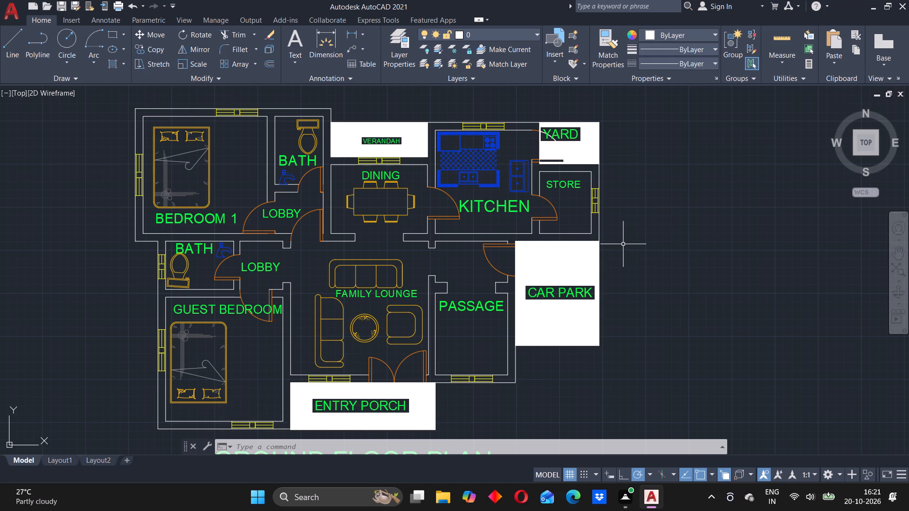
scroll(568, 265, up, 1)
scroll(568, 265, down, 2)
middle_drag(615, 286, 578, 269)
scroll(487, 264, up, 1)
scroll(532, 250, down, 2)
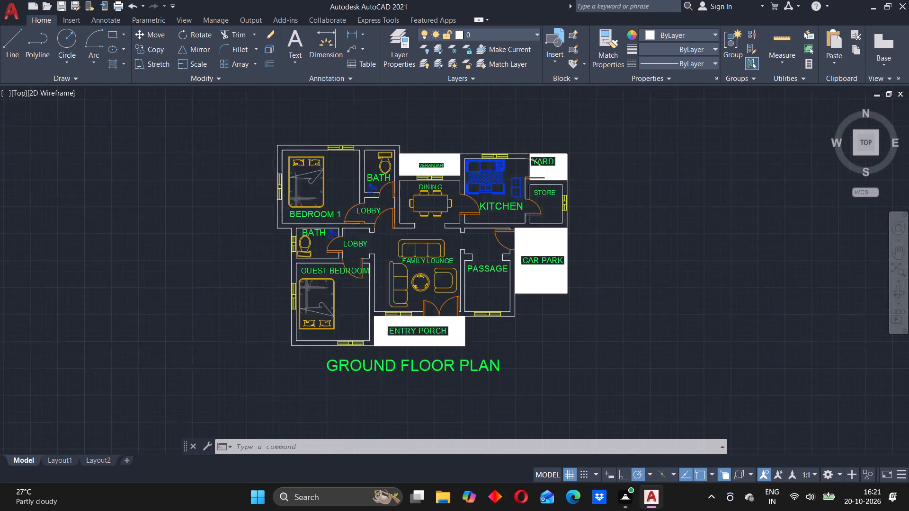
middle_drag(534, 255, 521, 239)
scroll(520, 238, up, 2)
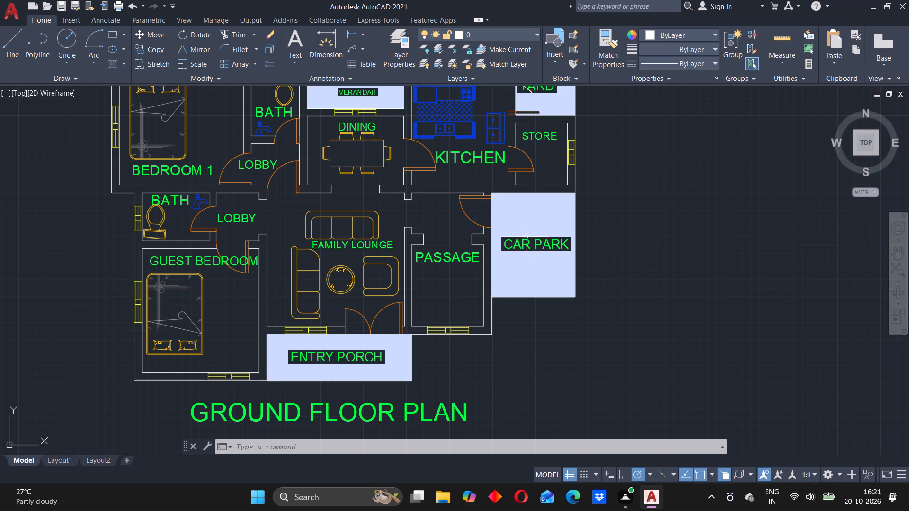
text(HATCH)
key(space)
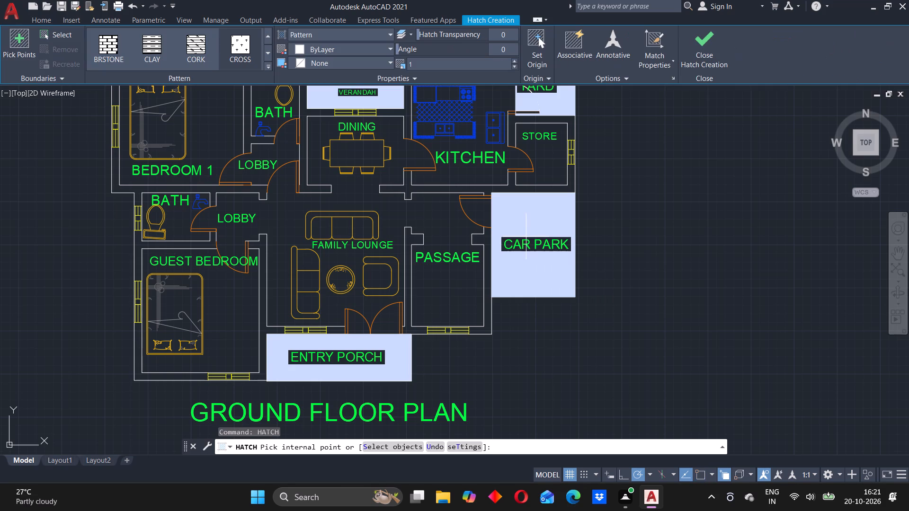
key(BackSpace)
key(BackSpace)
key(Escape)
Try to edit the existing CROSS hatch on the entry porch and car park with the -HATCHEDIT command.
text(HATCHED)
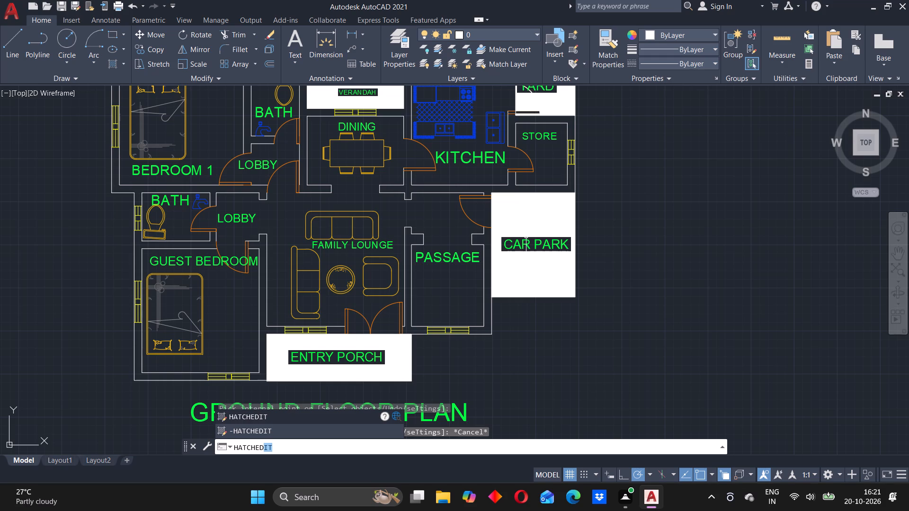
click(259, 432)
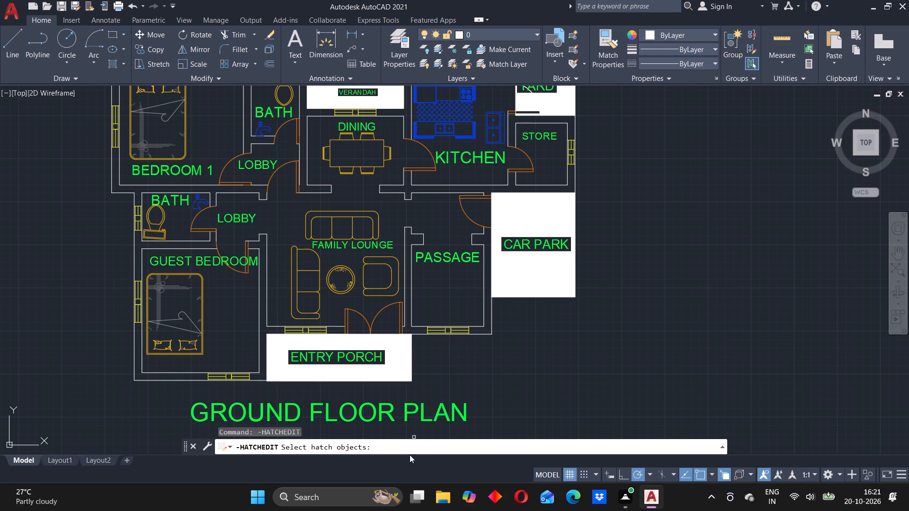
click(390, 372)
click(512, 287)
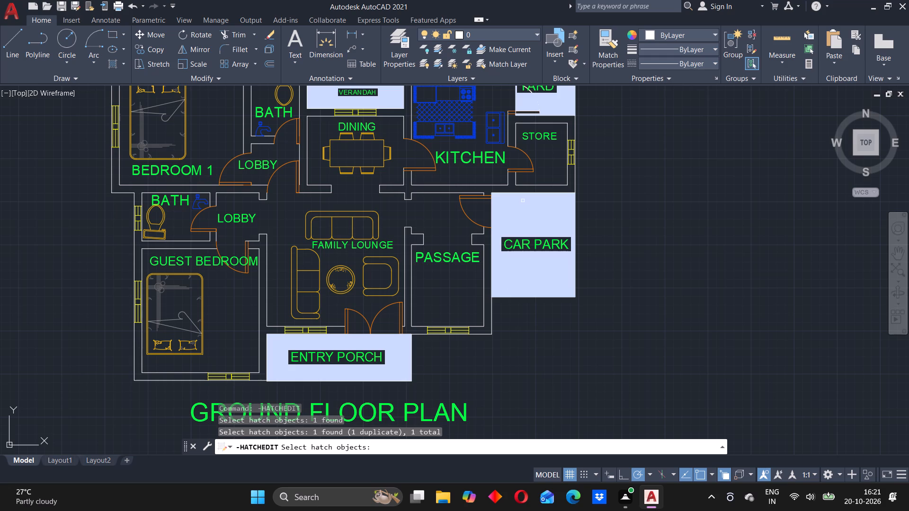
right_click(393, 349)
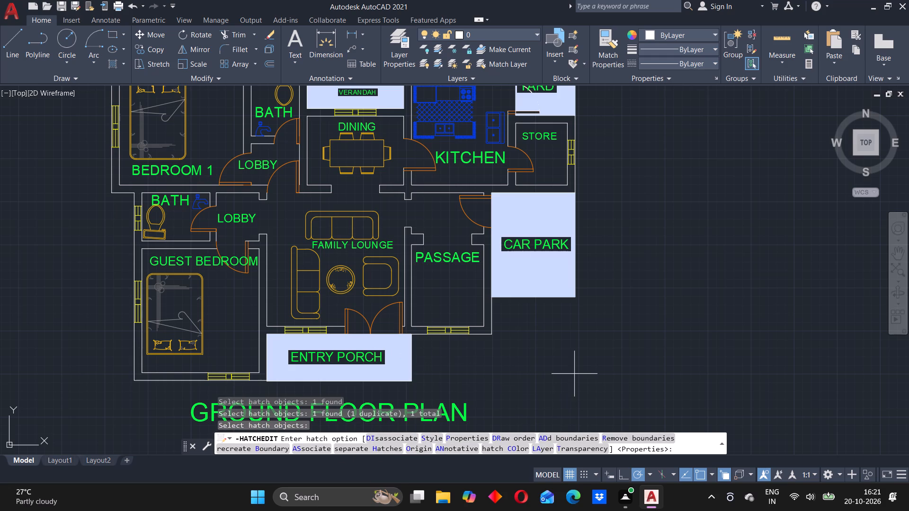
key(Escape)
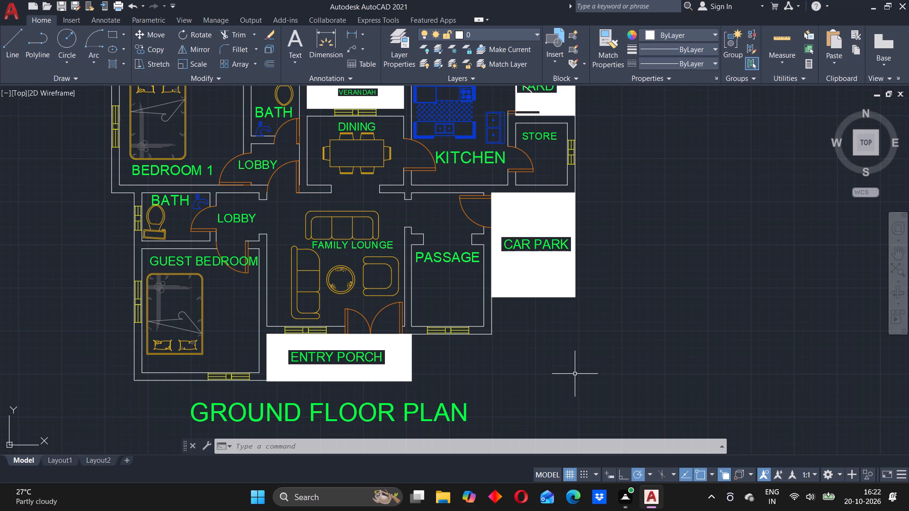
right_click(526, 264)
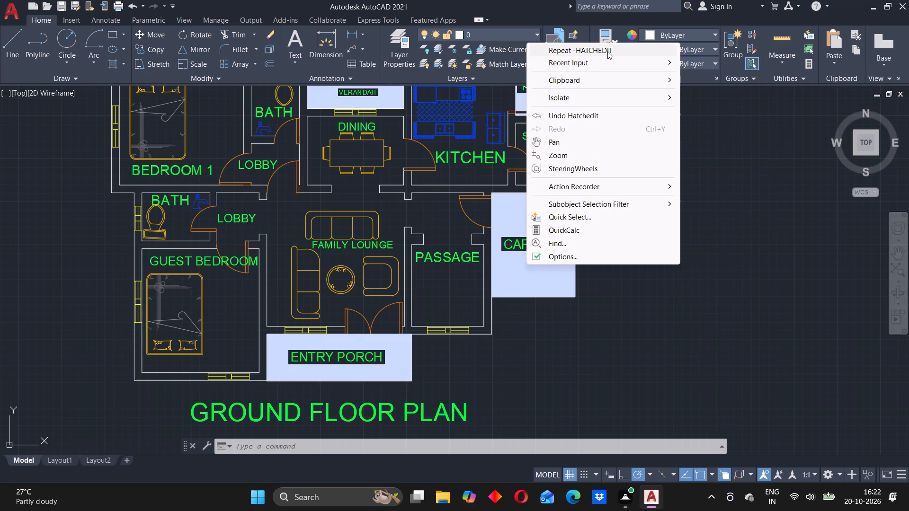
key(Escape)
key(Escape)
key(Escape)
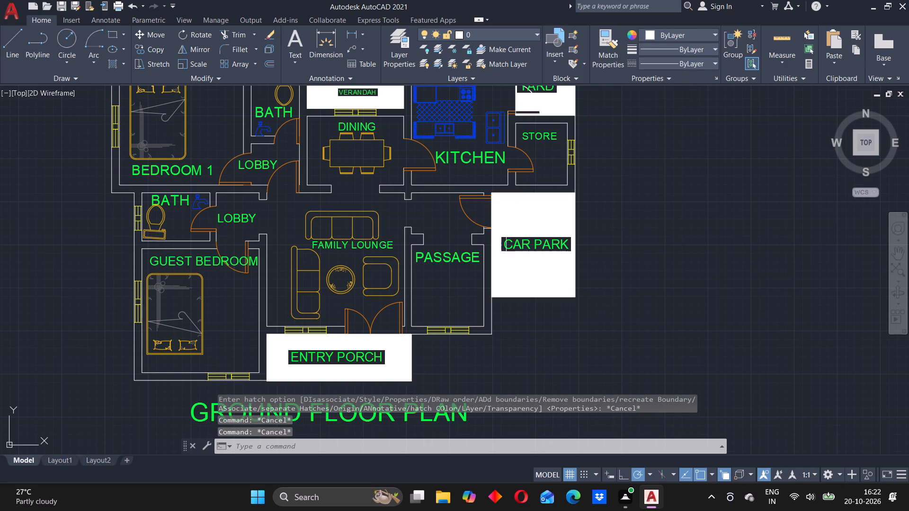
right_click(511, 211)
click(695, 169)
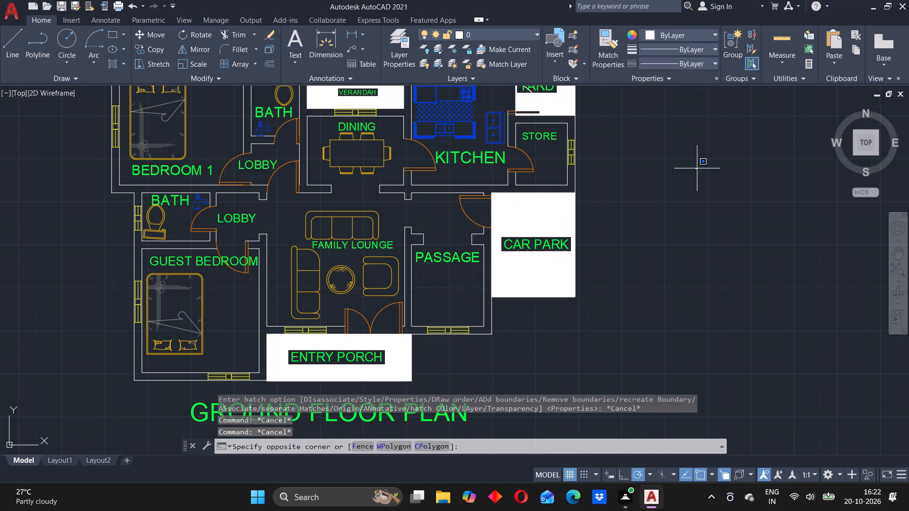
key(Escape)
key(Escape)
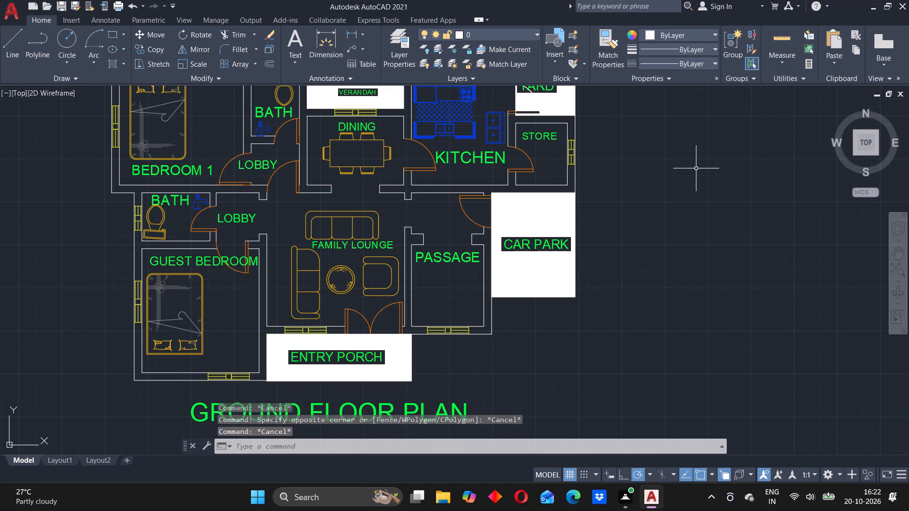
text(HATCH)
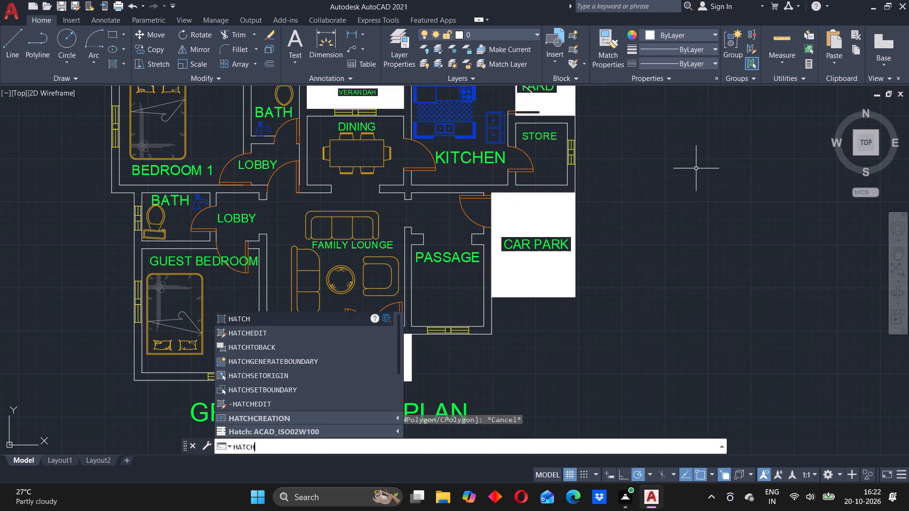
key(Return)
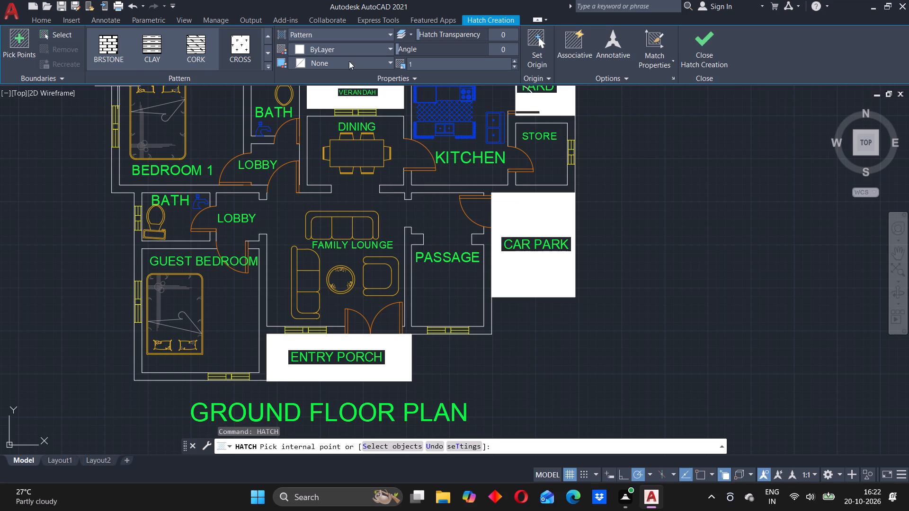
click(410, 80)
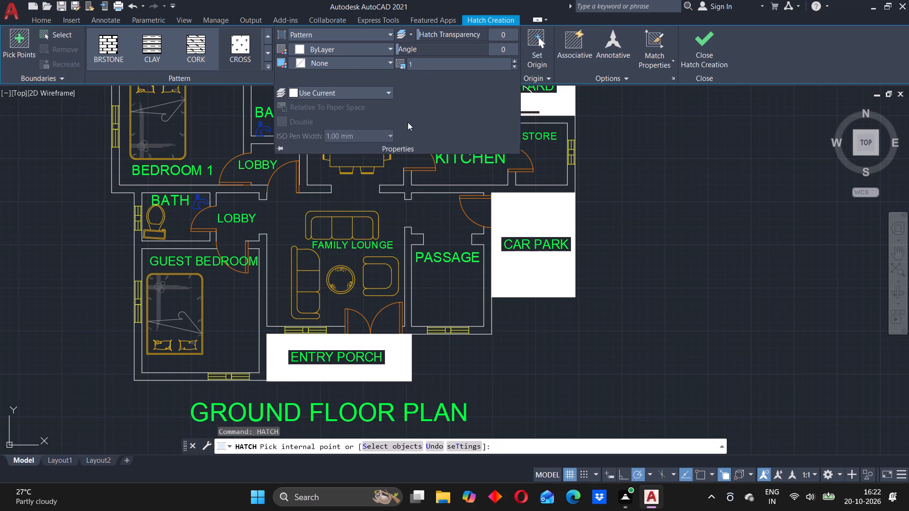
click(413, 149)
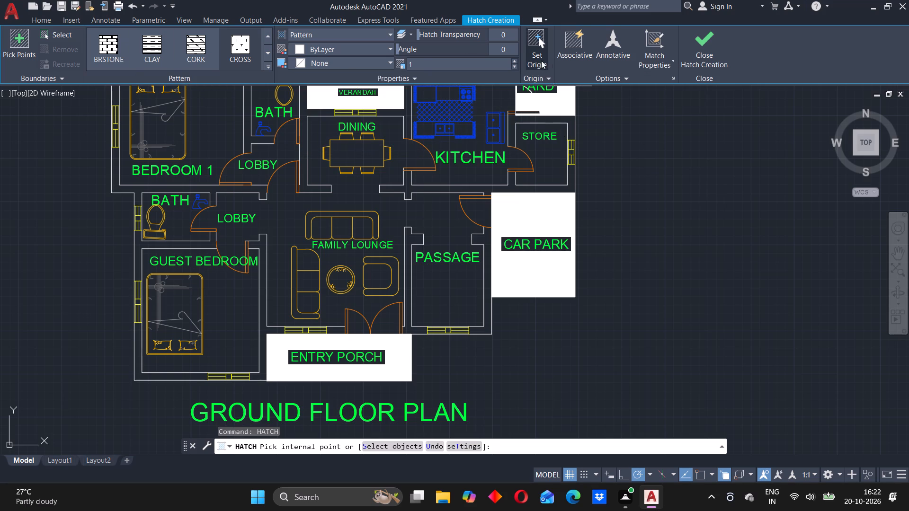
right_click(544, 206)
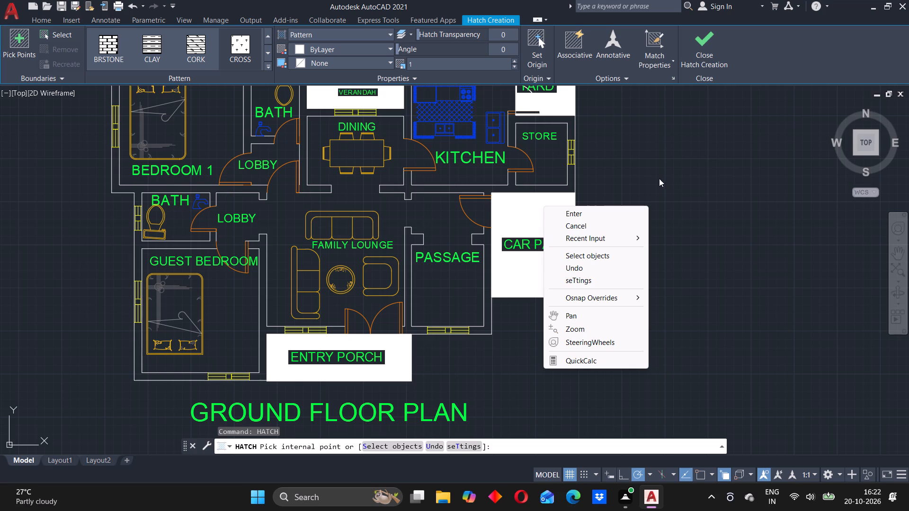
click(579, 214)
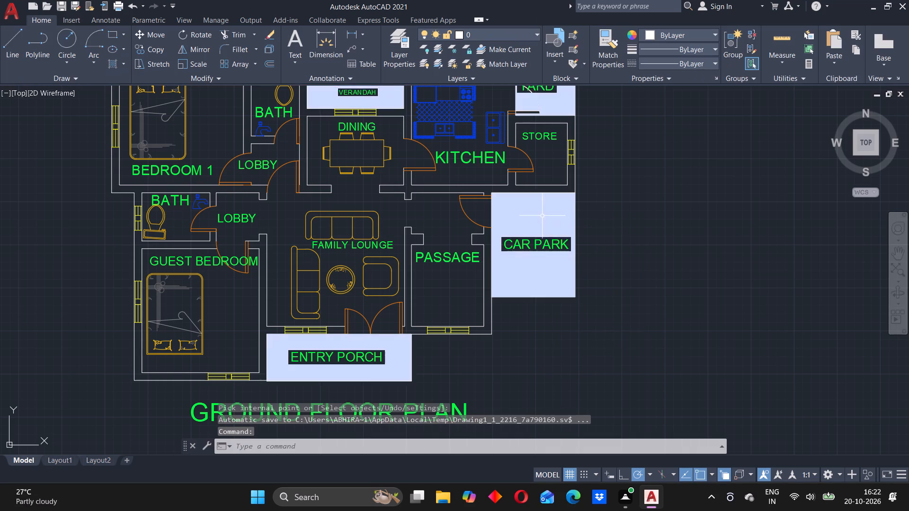
Start a new Hatch and configure its settings to the predefined CROSS pattern with a scale of 40.
right_click(540, 212)
click(575, 217)
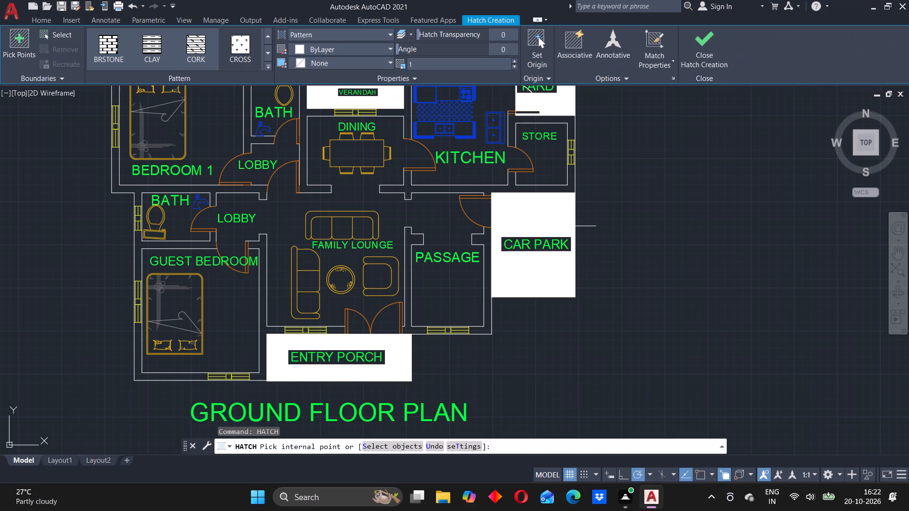
right_click(534, 222)
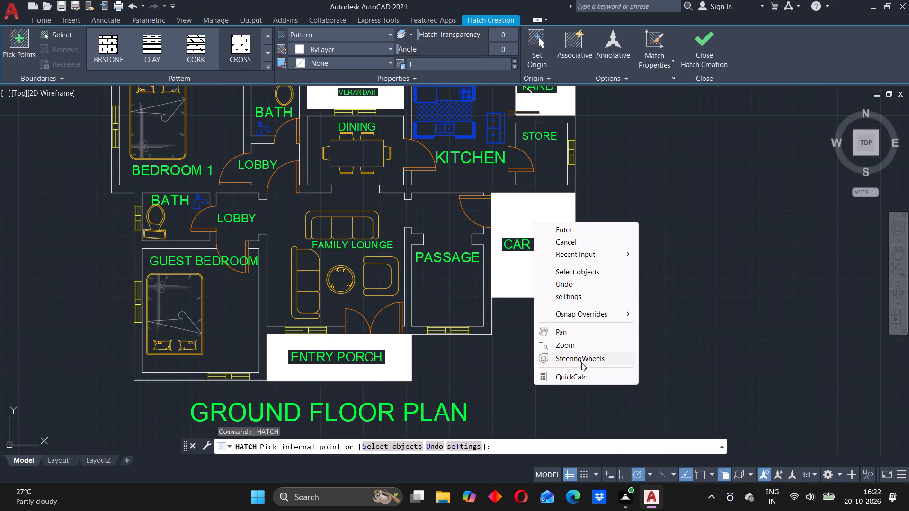
click(582, 295)
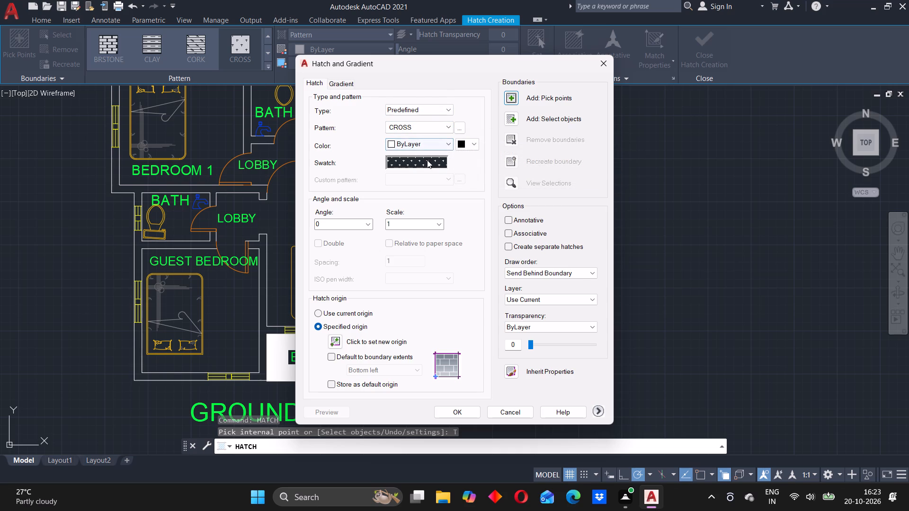
click(479, 143)
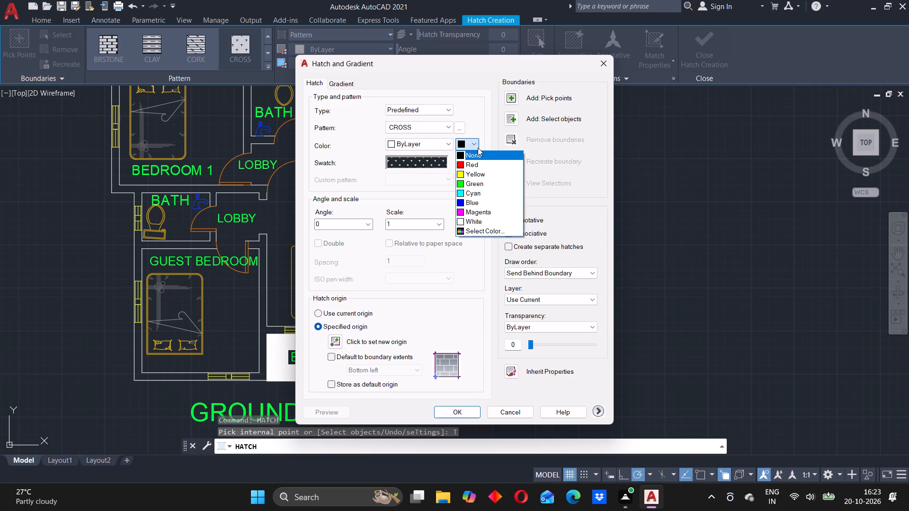
click(478, 142)
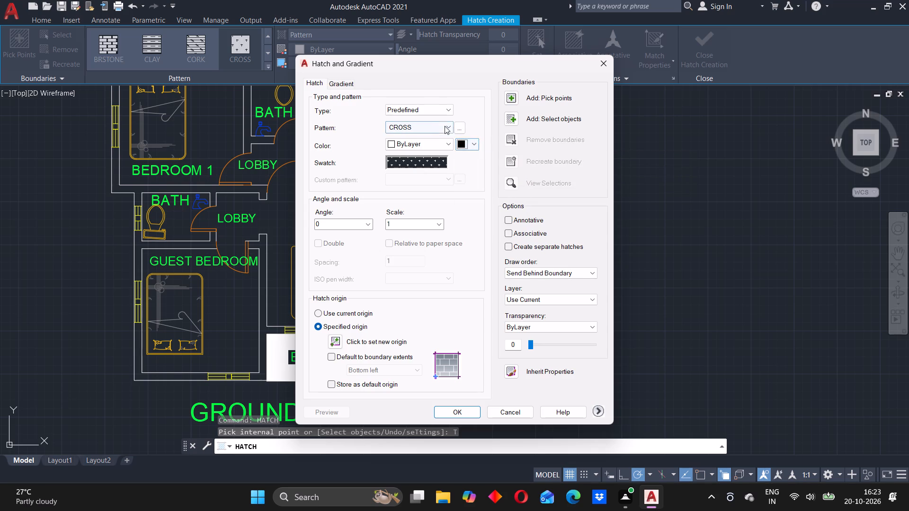
click(461, 128)
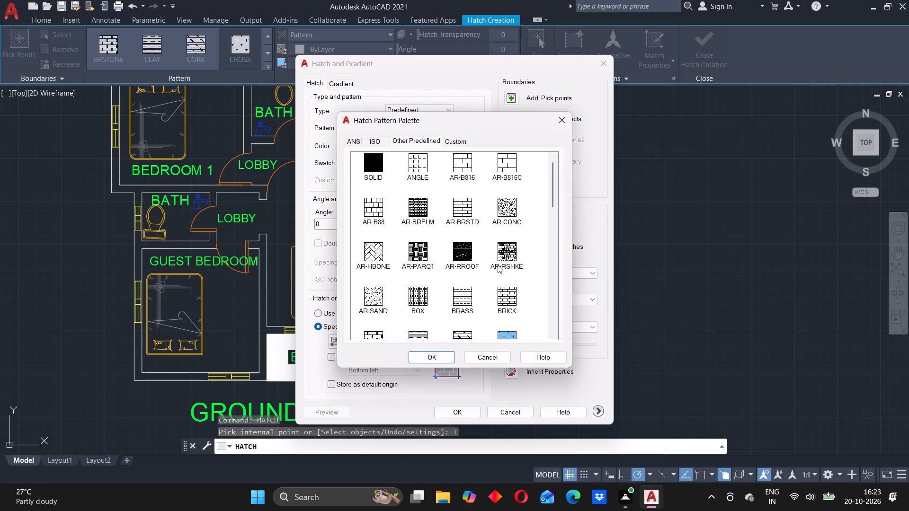
scroll(493, 264, down, 1)
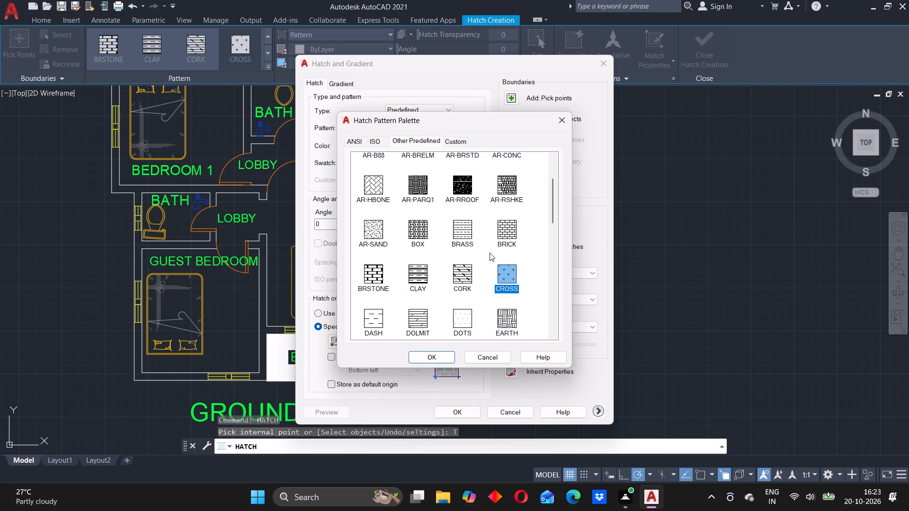
scroll(492, 250, down, 1)
click(511, 209)
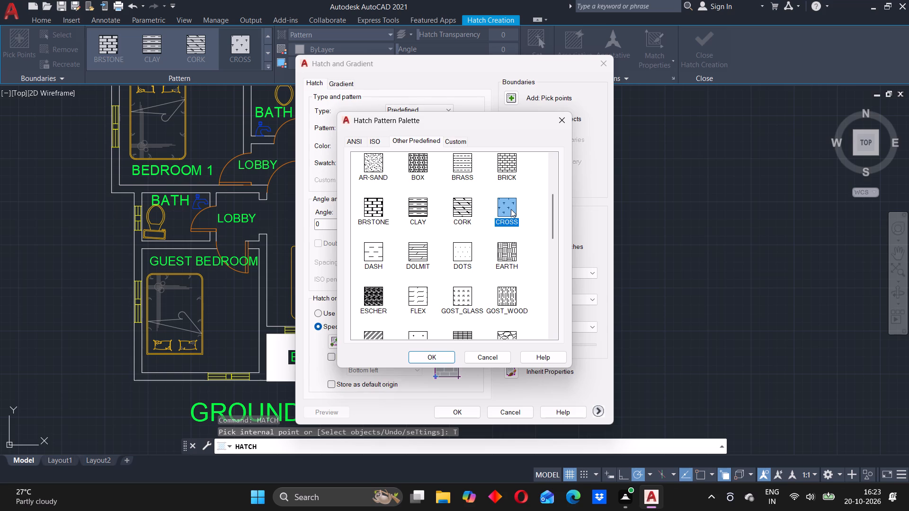
click(433, 352)
click(415, 226)
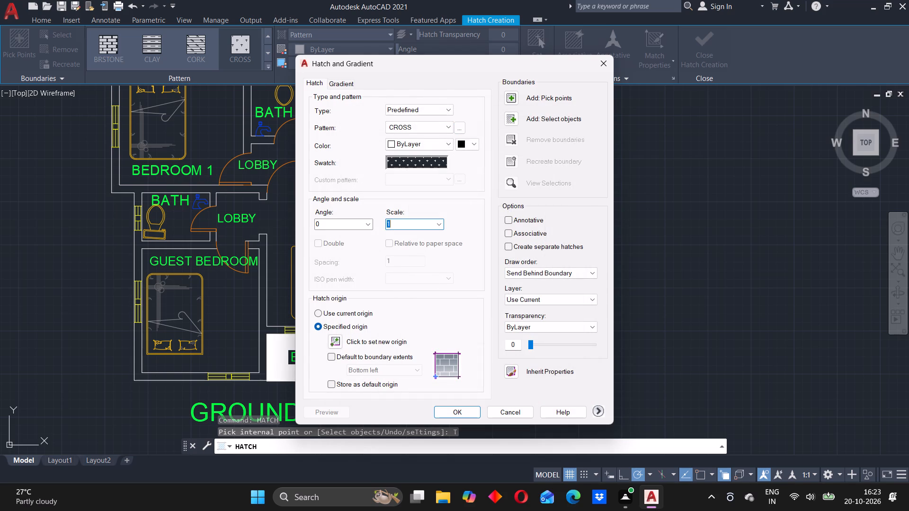
text(40)
key(Return)
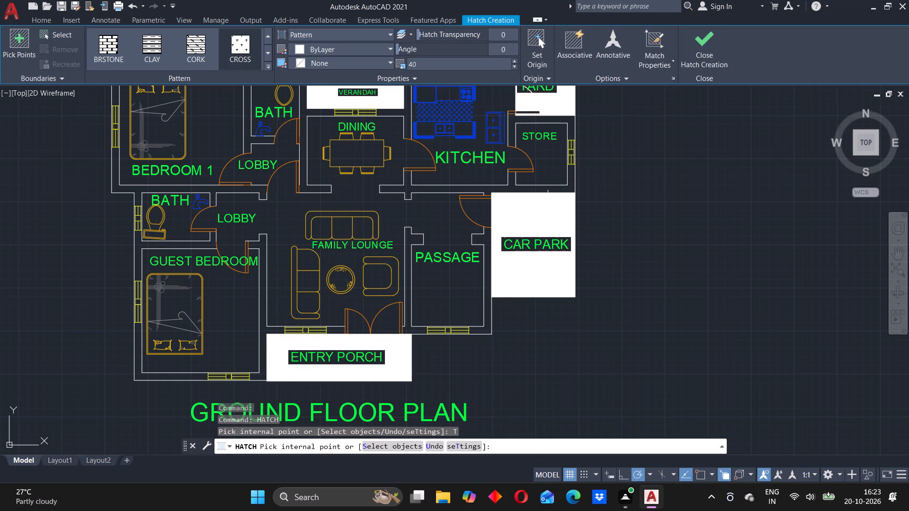
Accept the predefined CROSS settings at scale 40 and hatch the entry porch with them.
click(469, 445)
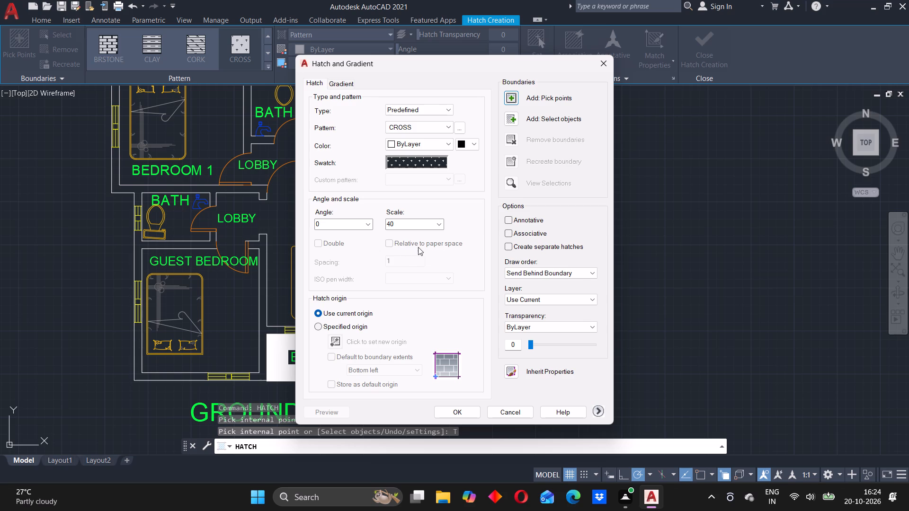
click(454, 410)
click(385, 350)
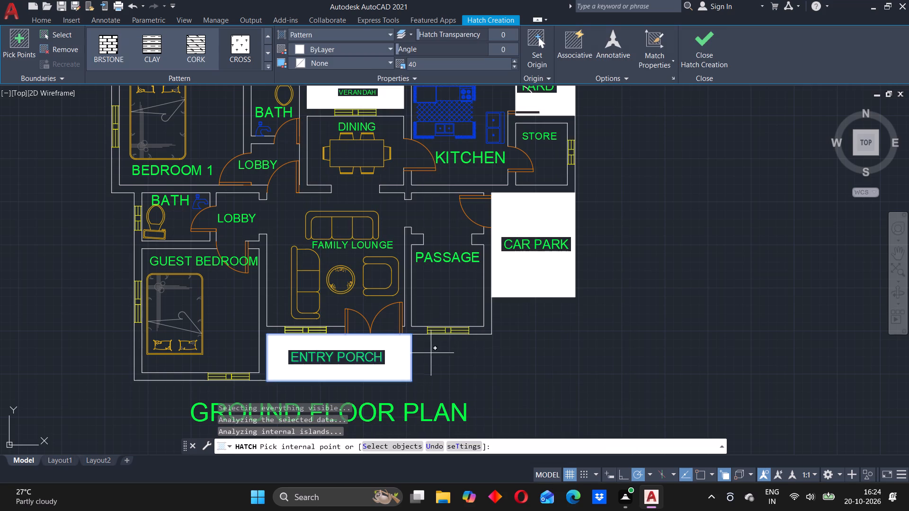
key(Escape)
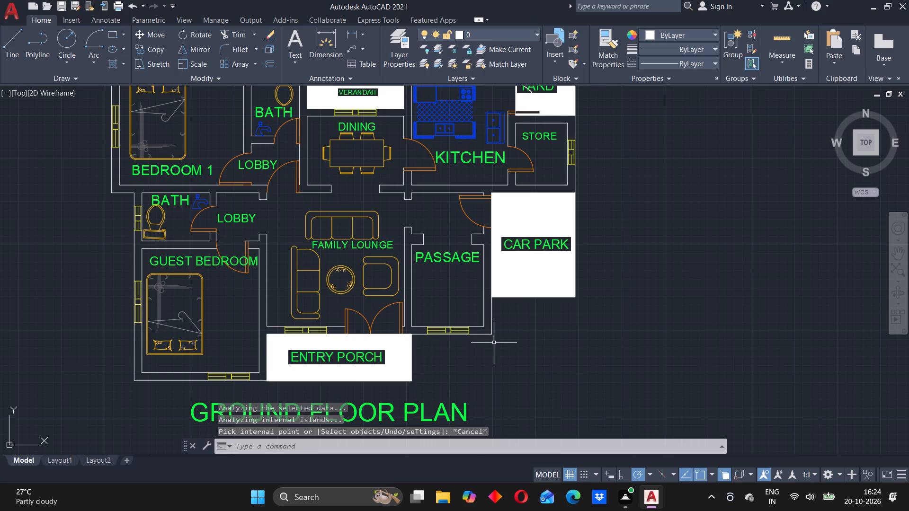
Delete the old dense scale 1 hatch covering the entry porch, car park, yard and verandah.
click(396, 357)
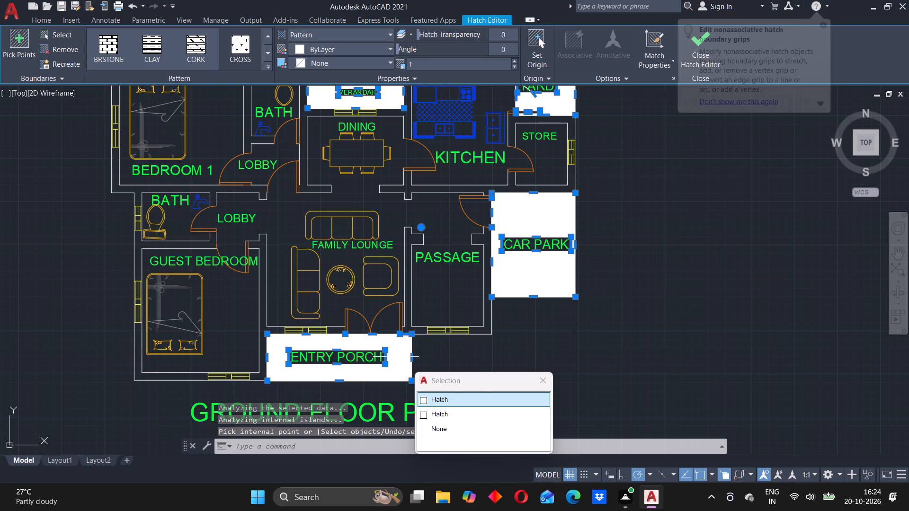
click(423, 398)
key(Delete)
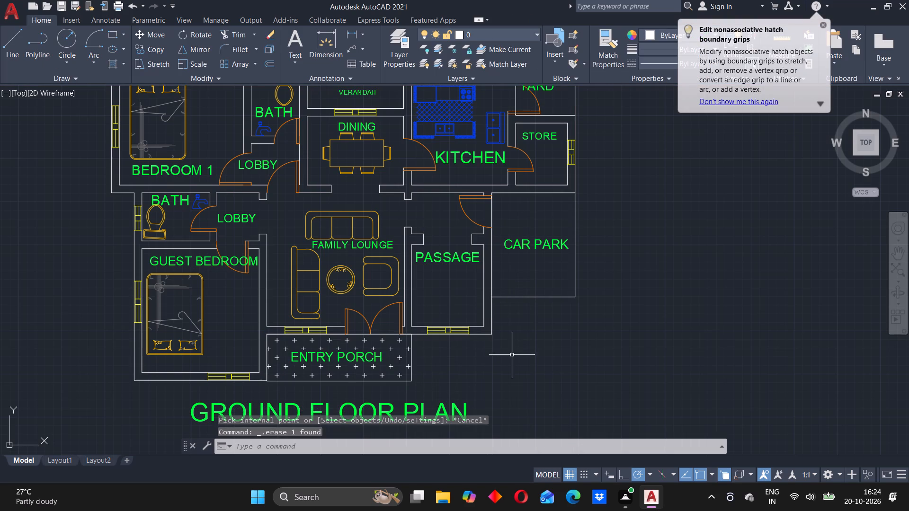
Erase the line closing the double-door opening between the family lounge and the entry porch.
click(381, 335)
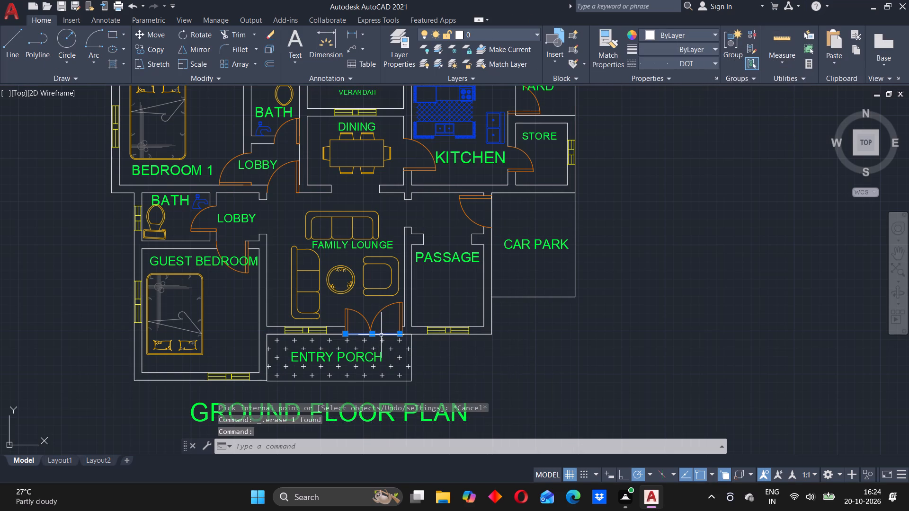
key(Delete)
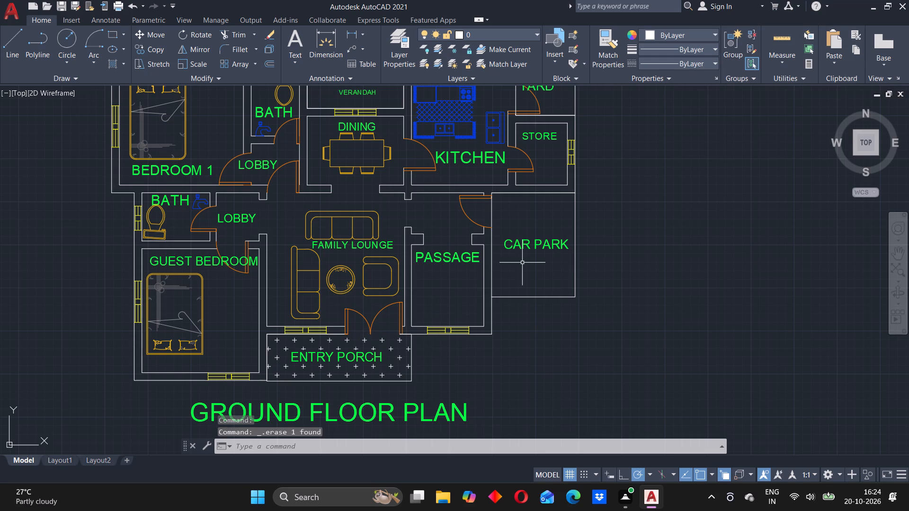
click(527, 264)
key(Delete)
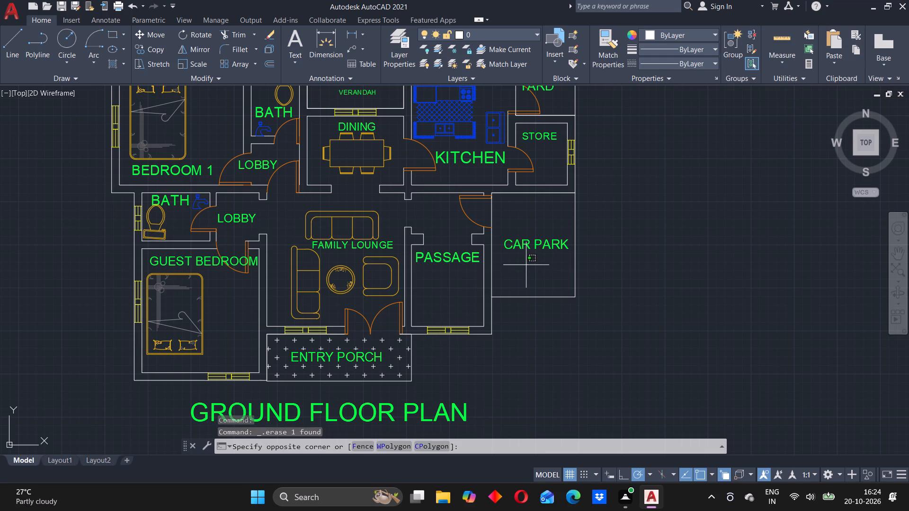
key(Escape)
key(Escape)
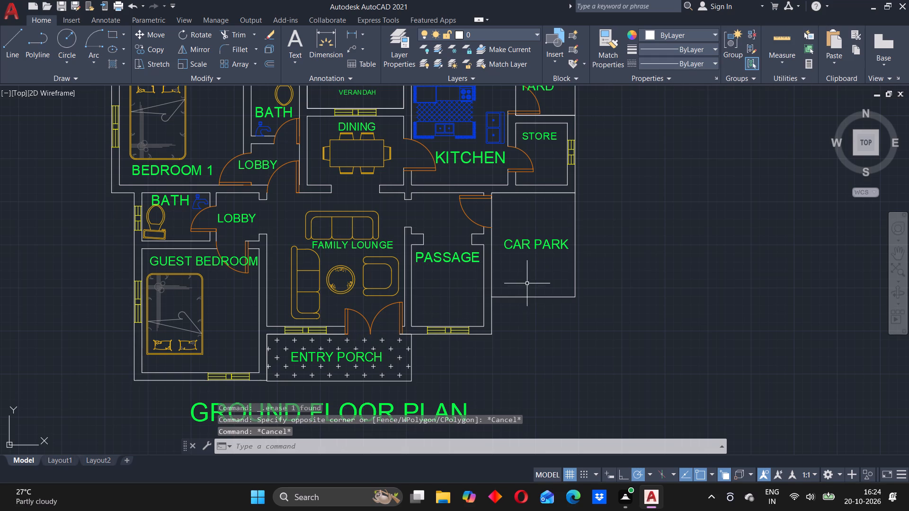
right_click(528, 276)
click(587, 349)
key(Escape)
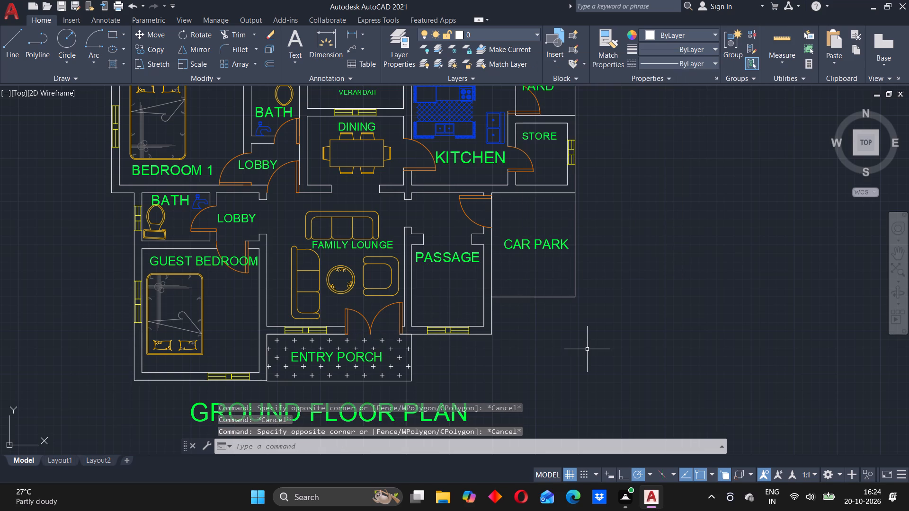
Hatch the car park, yard (including its door swing area) and verandah with the CROSS pattern at scale 40.
text(HAT)
text(CH)
key(Return)
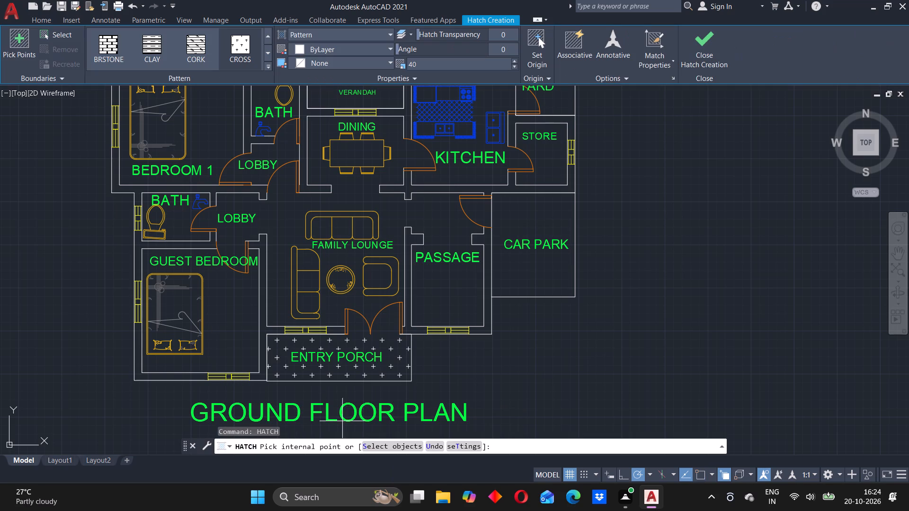
click(459, 444)
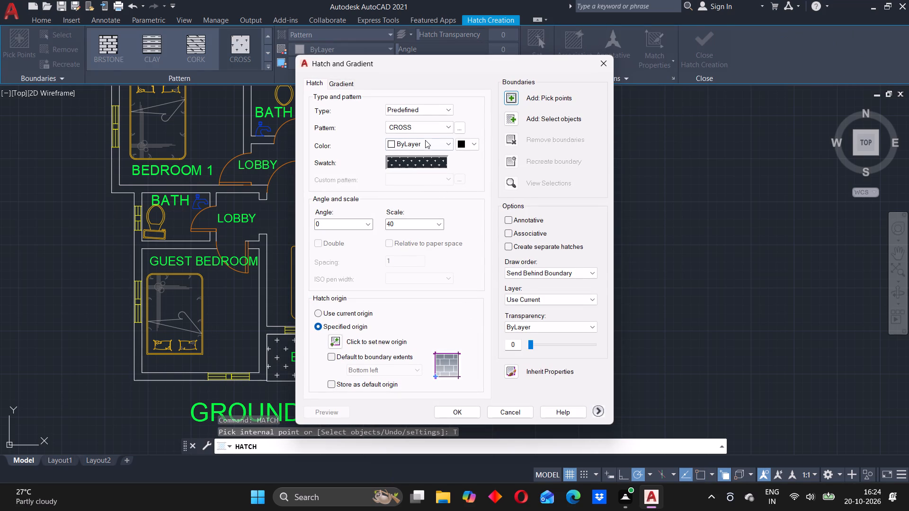
click(454, 414)
click(518, 270)
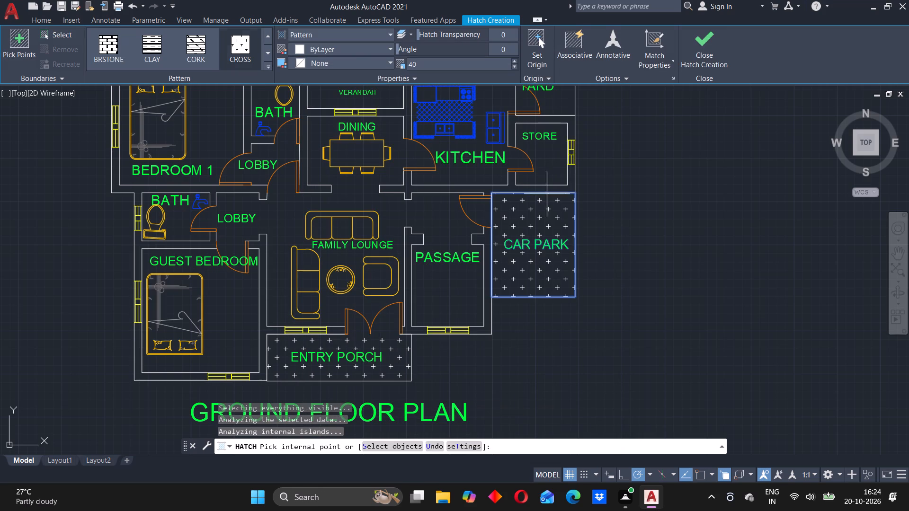
scroll(542, 164, down, 1)
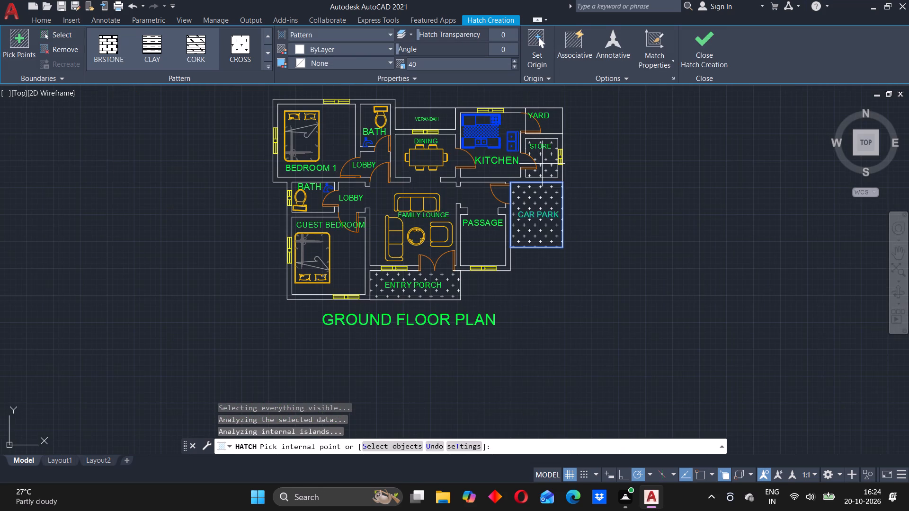
middle_drag(542, 164, 528, 268)
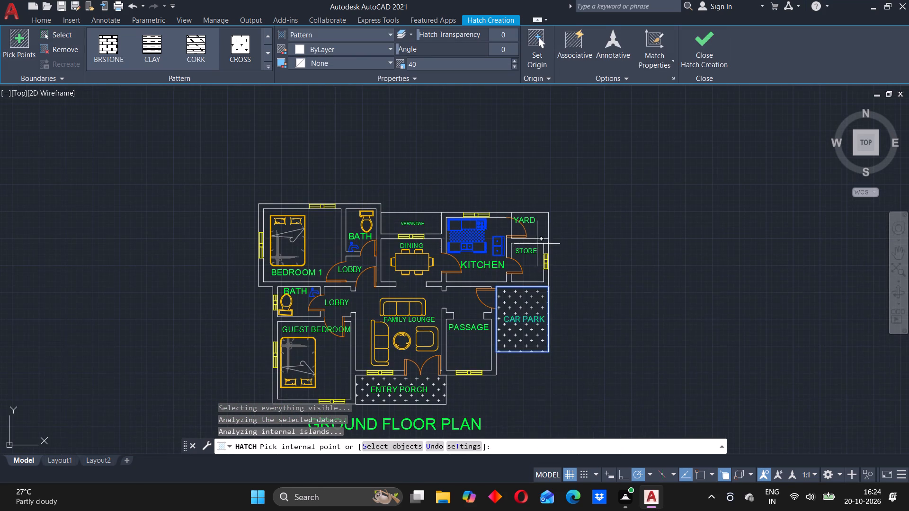
click(533, 229)
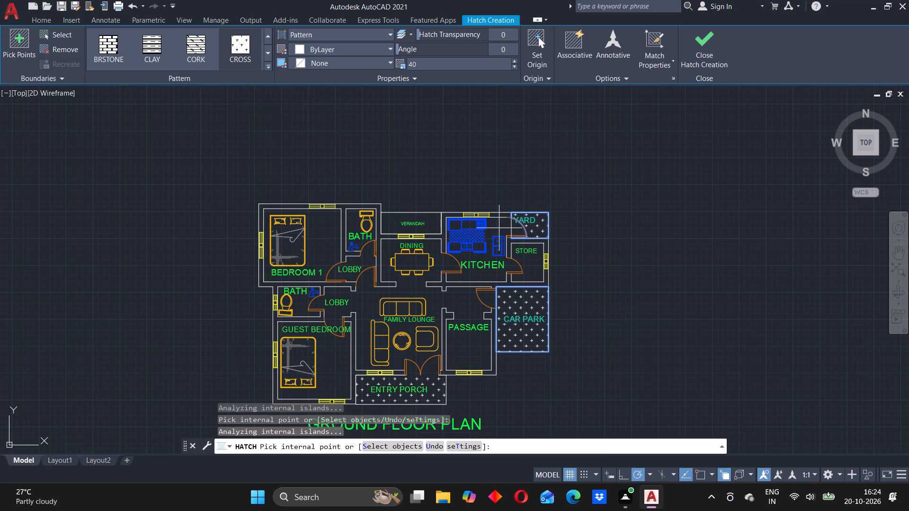
click(522, 230)
click(392, 223)
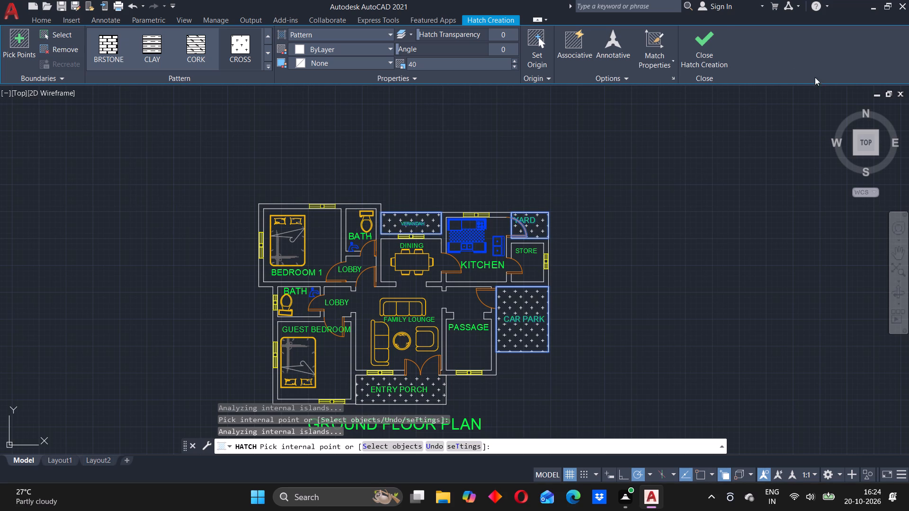
click(721, 49)
Erase the lines closing the door openings from the passage to the car park and from the kitchen to the yard.
scroll(524, 281, down, 2)
scroll(524, 281, up, 3)
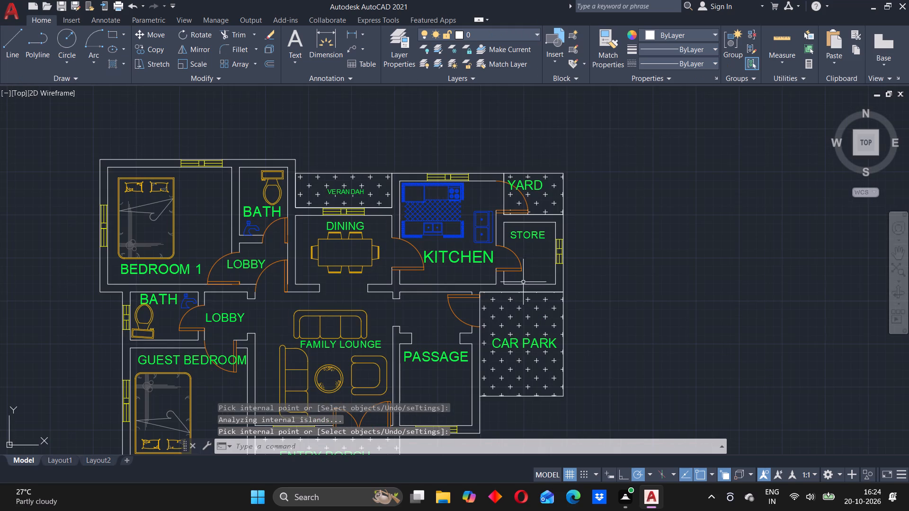
click(480, 308)
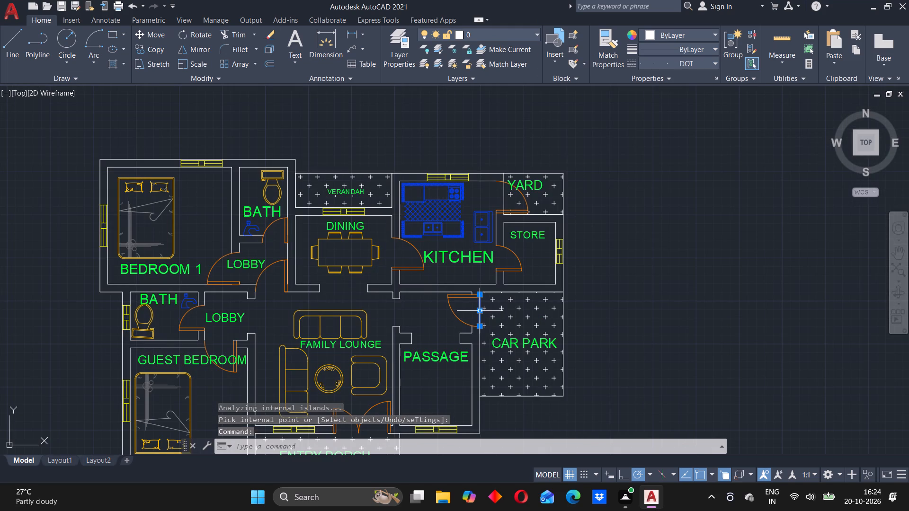
key(Delete)
scroll(528, 214, up, 3)
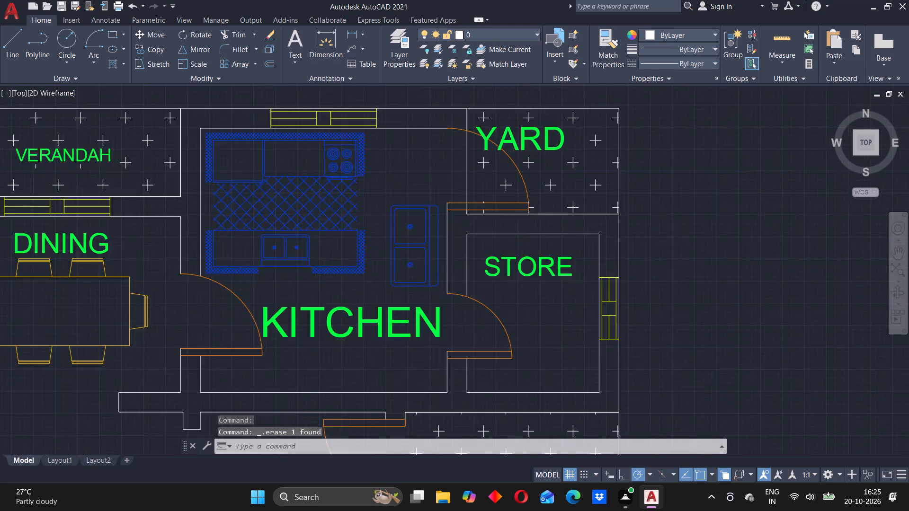
click(431, 144)
key(Delete)
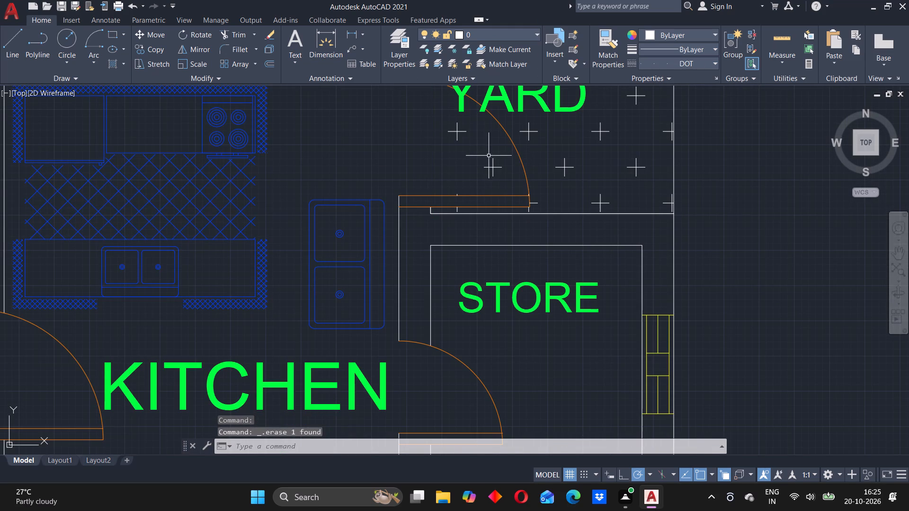
Examine the ground floor plan with its hatched outdoor areas and cleared door openings.
scroll(486, 159, down, 4)
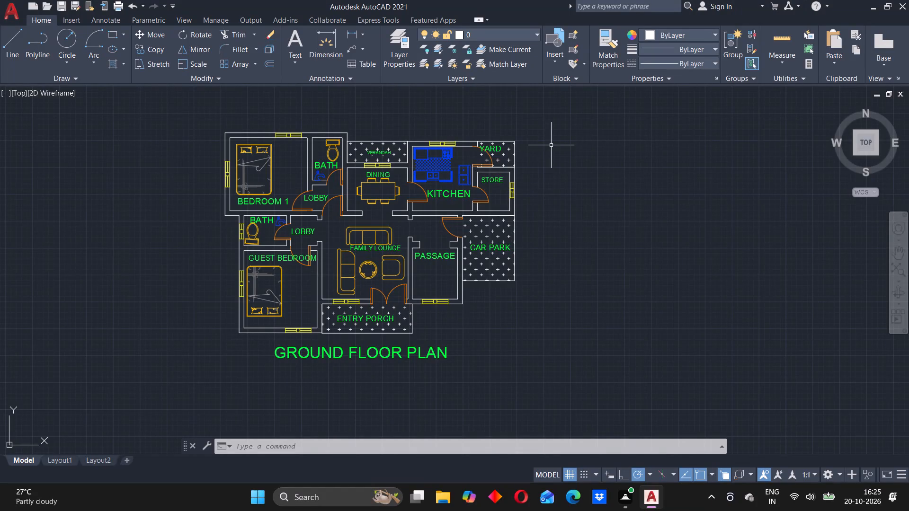
scroll(355, 235, up, 1)
scroll(354, 234, down, 2)
middle_drag(339, 236, 372, 279)
scroll(372, 279, up, 2)
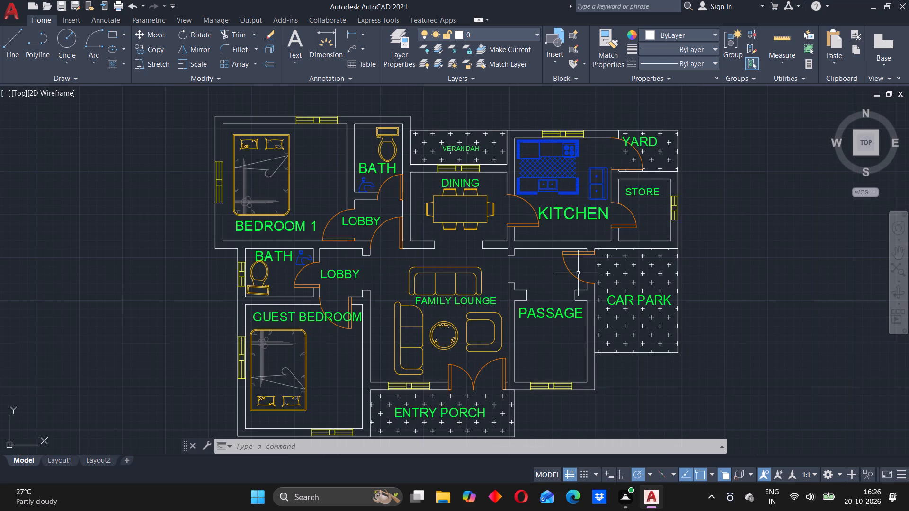
middle_drag(602, 271, 555, 263)
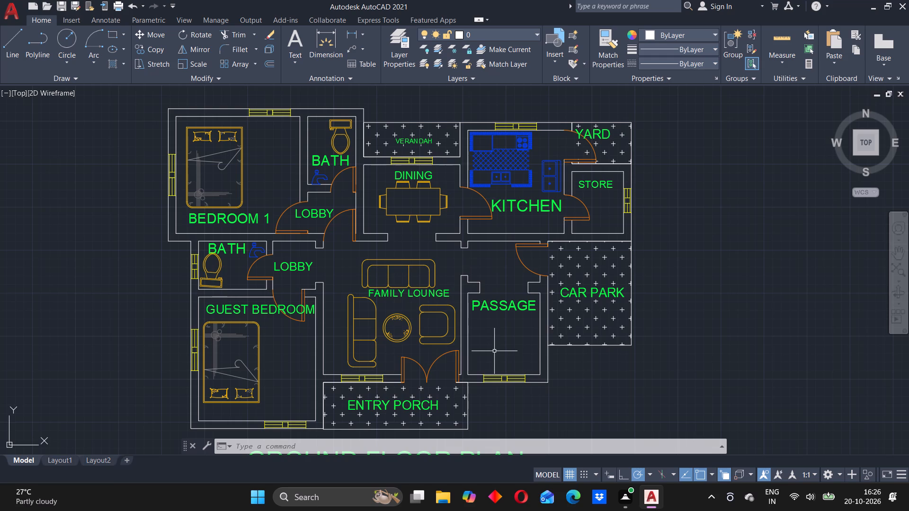
middle_drag(495, 351, 489, 329)
middle_click(481, 307)
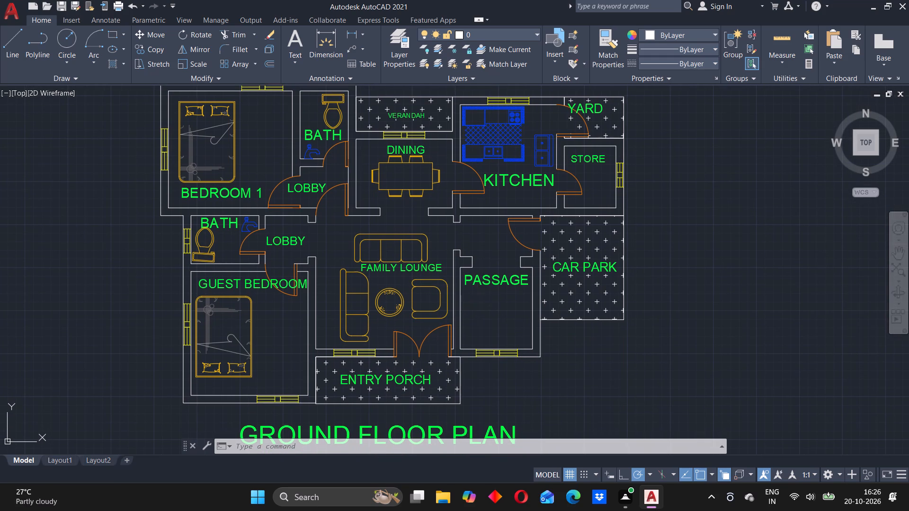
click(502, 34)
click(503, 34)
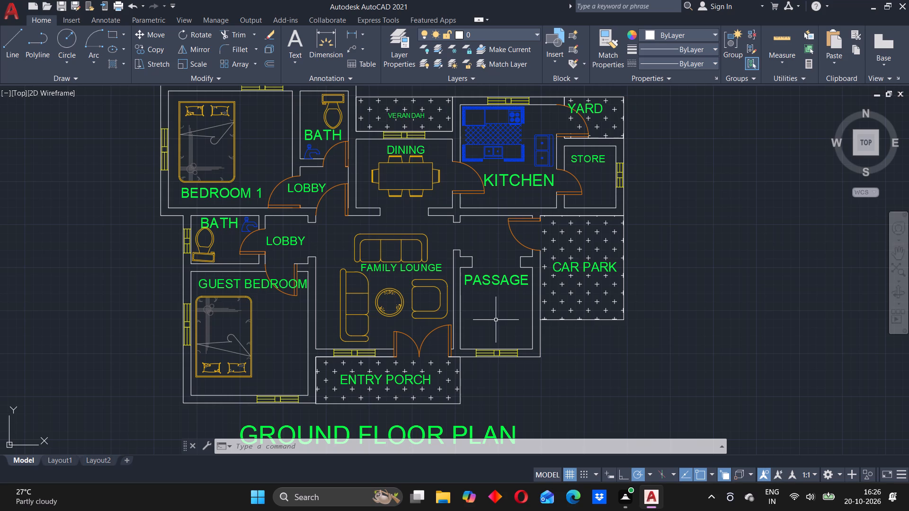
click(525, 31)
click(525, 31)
Create a new layer named STAIRS with index color 10 (red) and close the layer manager.
click(394, 37)
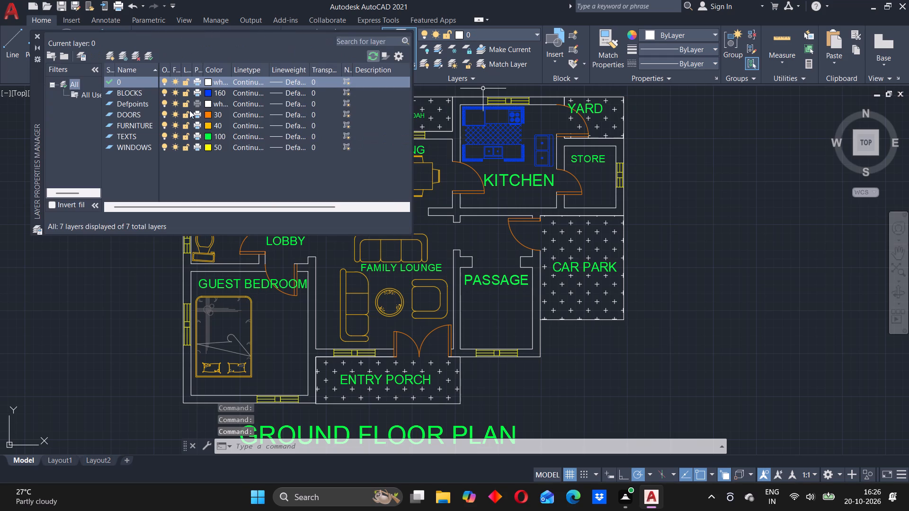
click(110, 49)
click(109, 54)
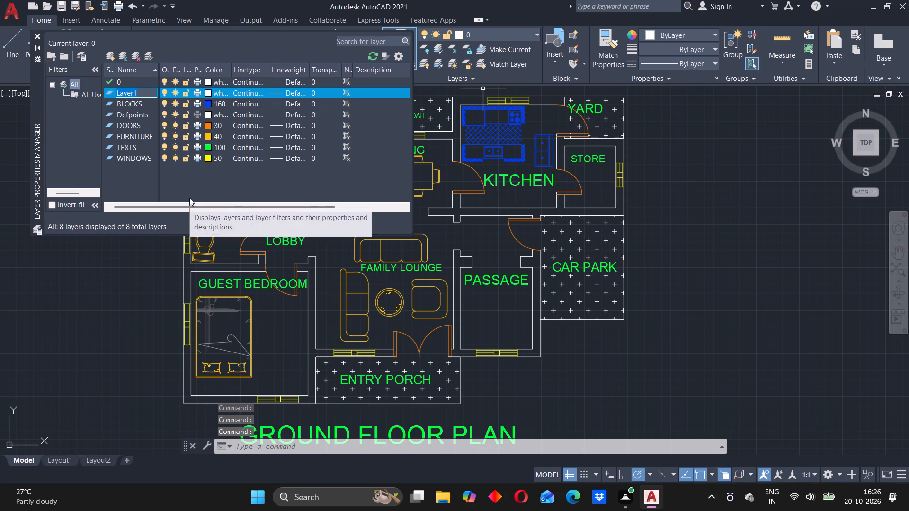
text(STAIRS)
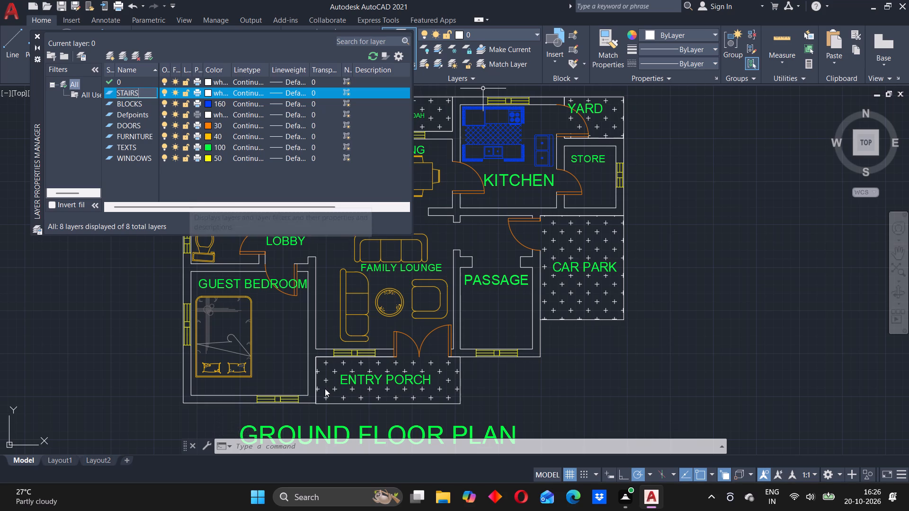
click(205, 91)
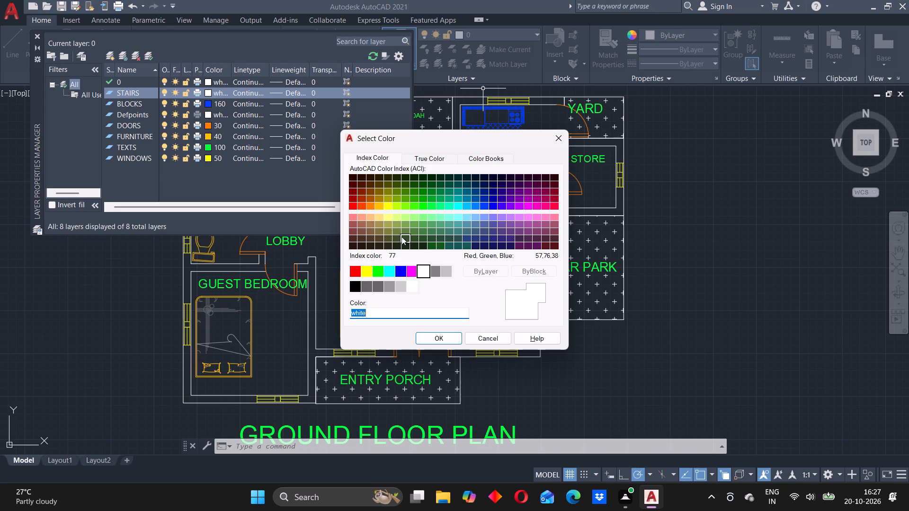
click(353, 208)
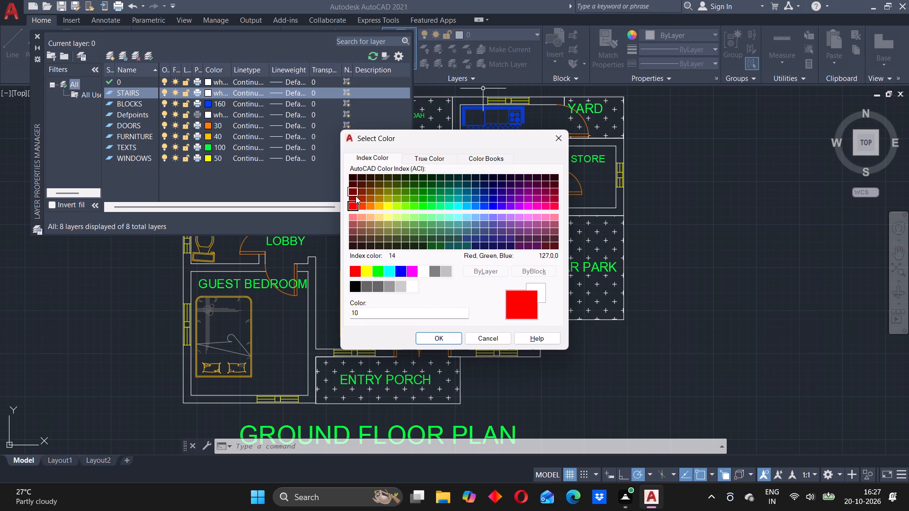
click(437, 339)
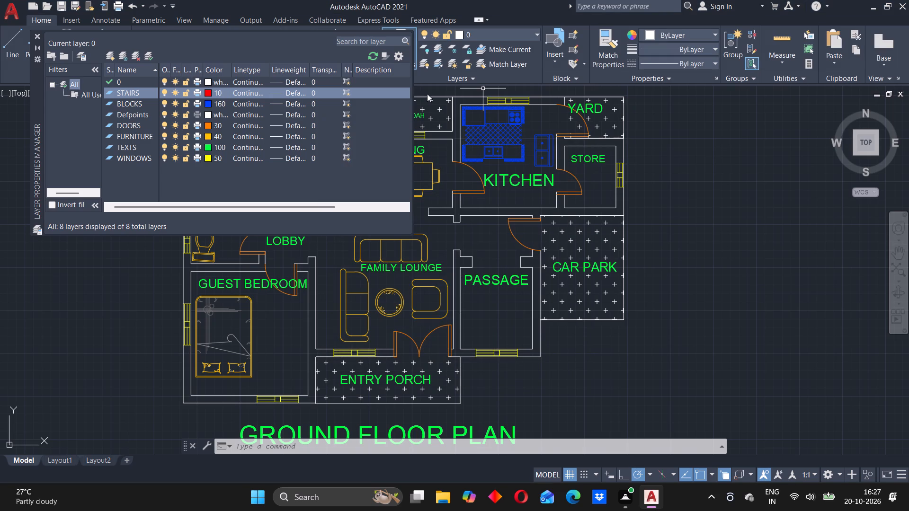
click(37, 36)
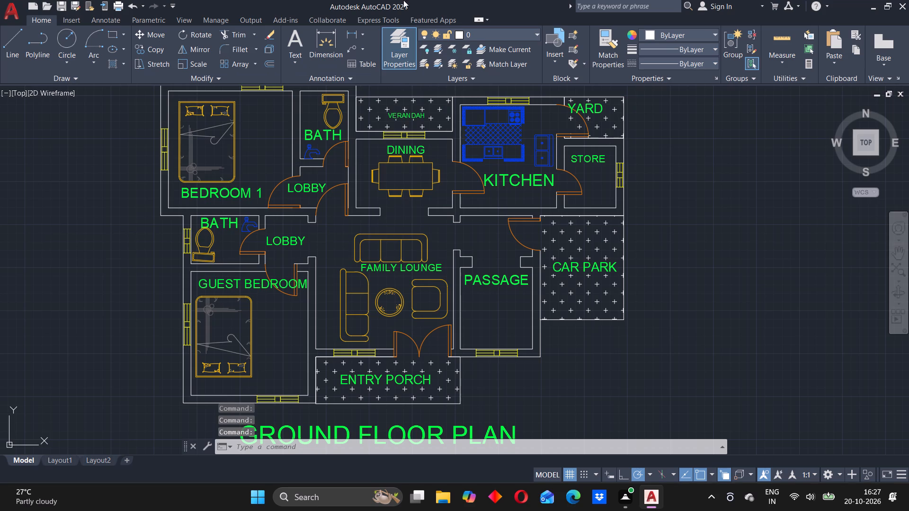
Make STAIRS the current layer and draw a line across the upper edge of the passage room between its inner wall corners.
click(465, 33)
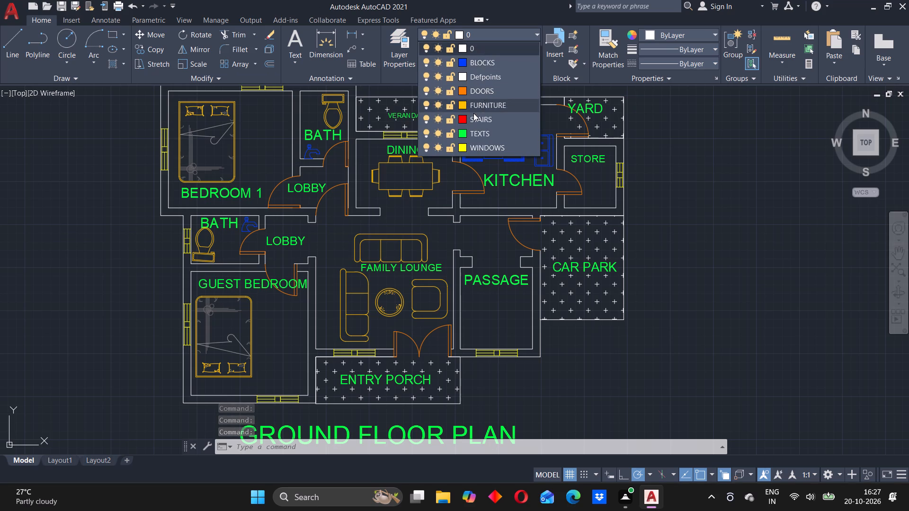
click(473, 116)
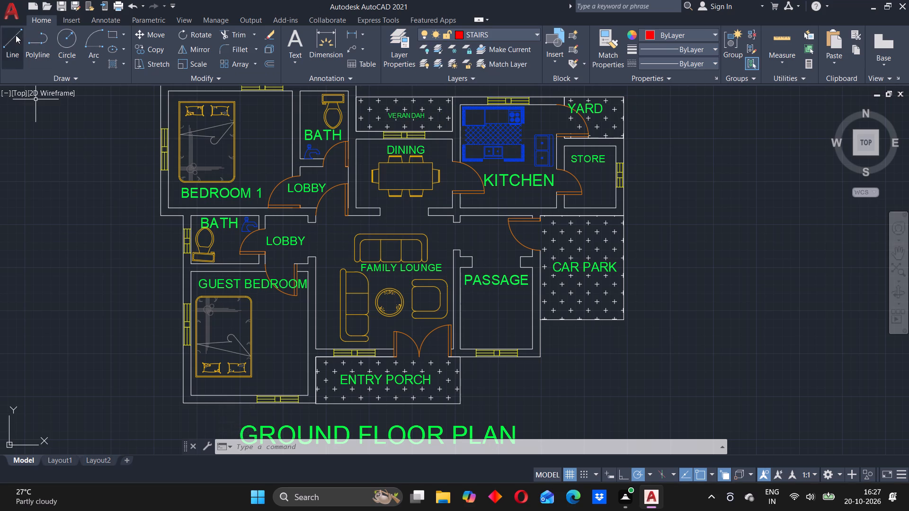
click(16, 35)
click(459, 266)
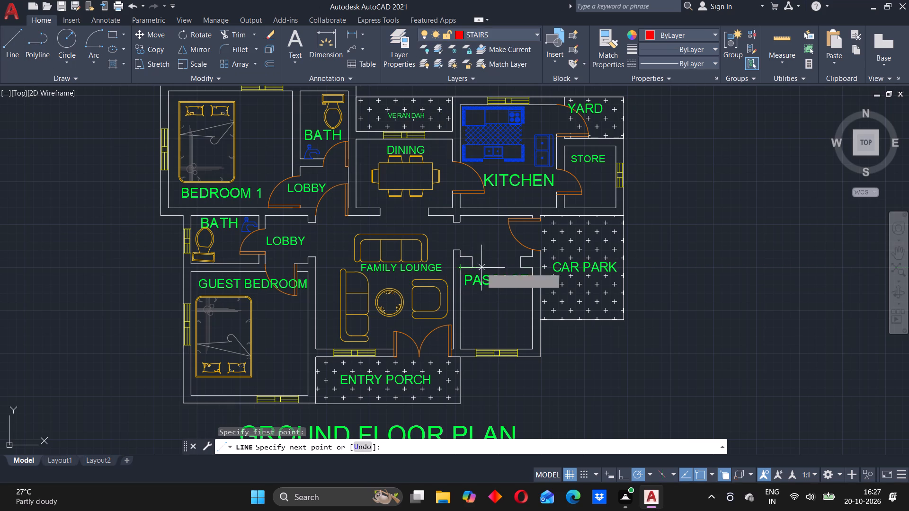
click(535, 265)
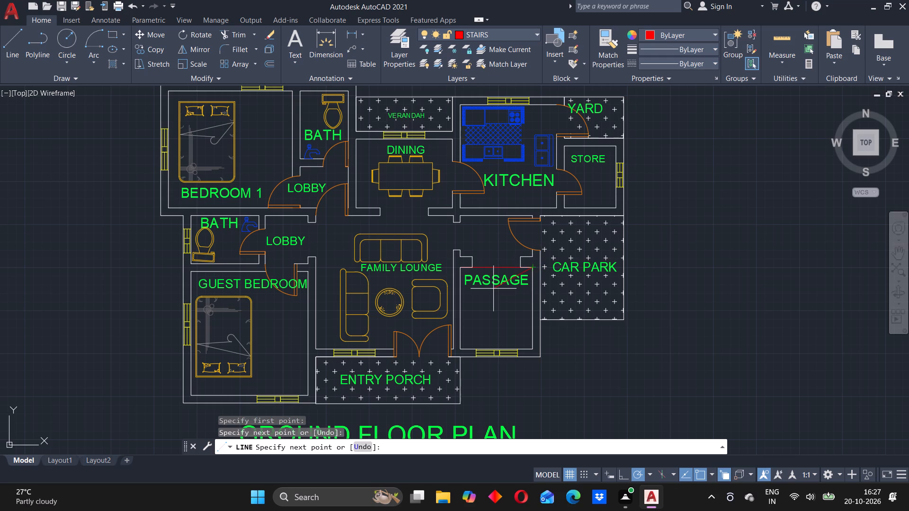
key(Escape)
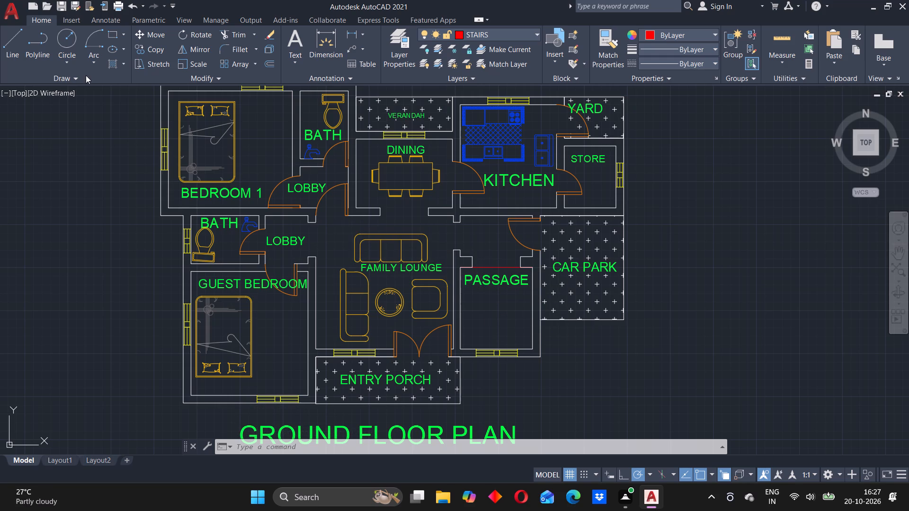
Draw a vertical centre line from the midpoint of the red stair line down through the passage room, past its lower window.
click(14, 34)
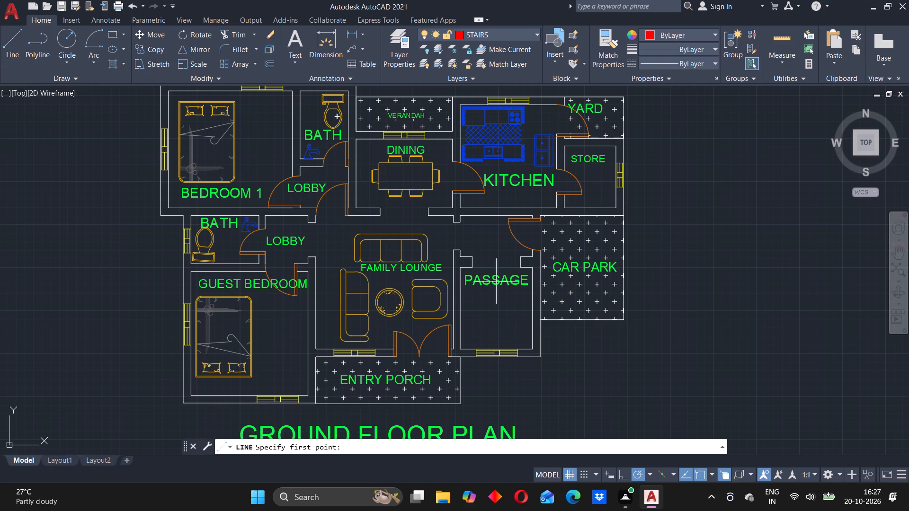
click(498, 269)
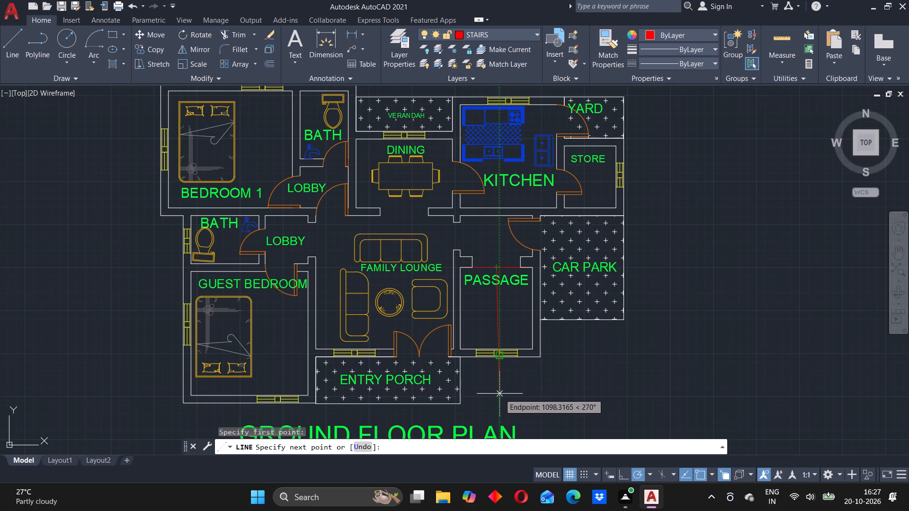
scroll(490, 350, down, 1)
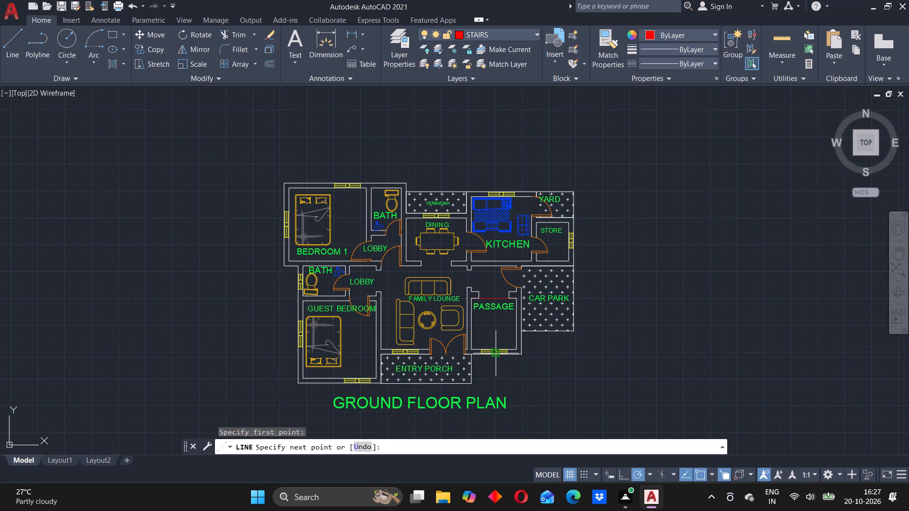
scroll(499, 356, up, 3)
click(481, 369)
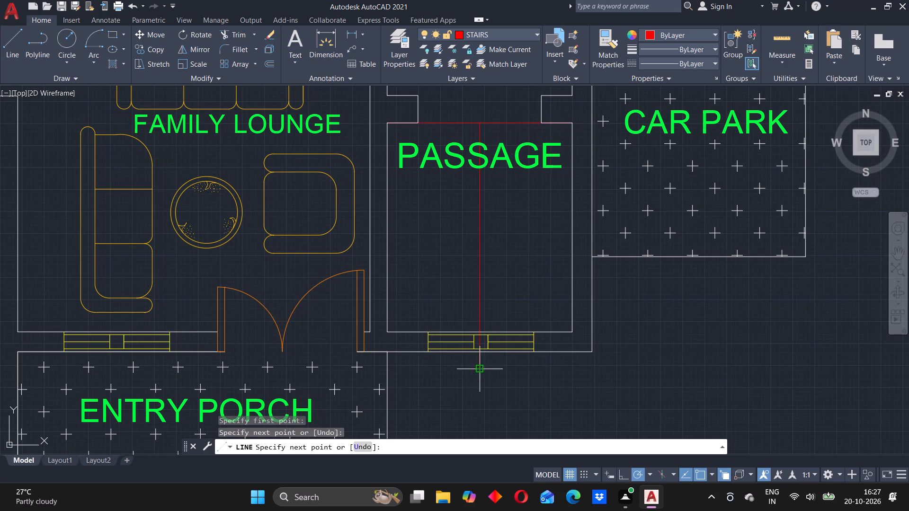
right_click(432, 208)
click(451, 229)
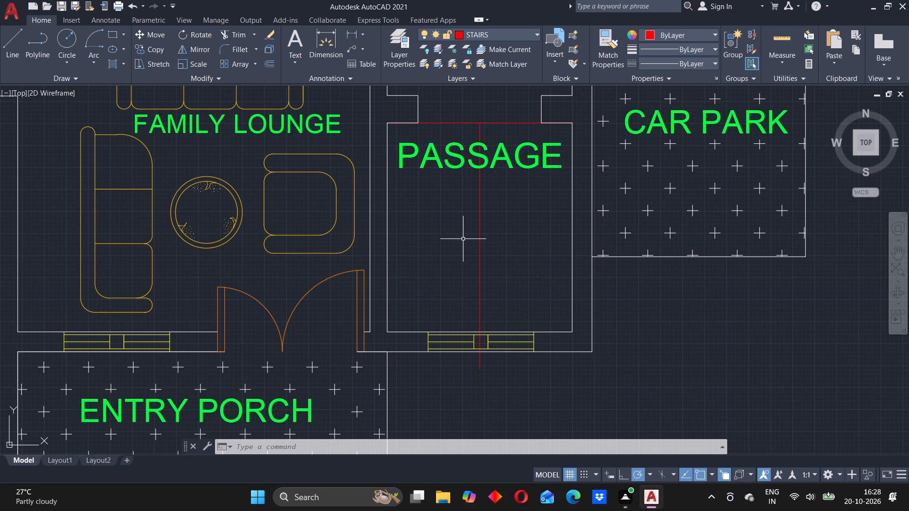
Offset the vertical centre line of the stairs by 80 to both sides.
key(o)
key(Return)
text(80)
key(Return)
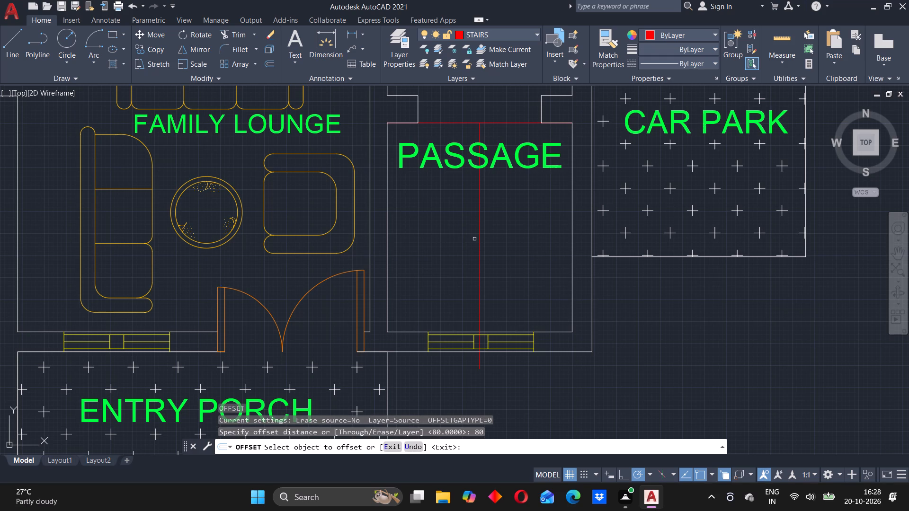
click(481, 233)
click(493, 229)
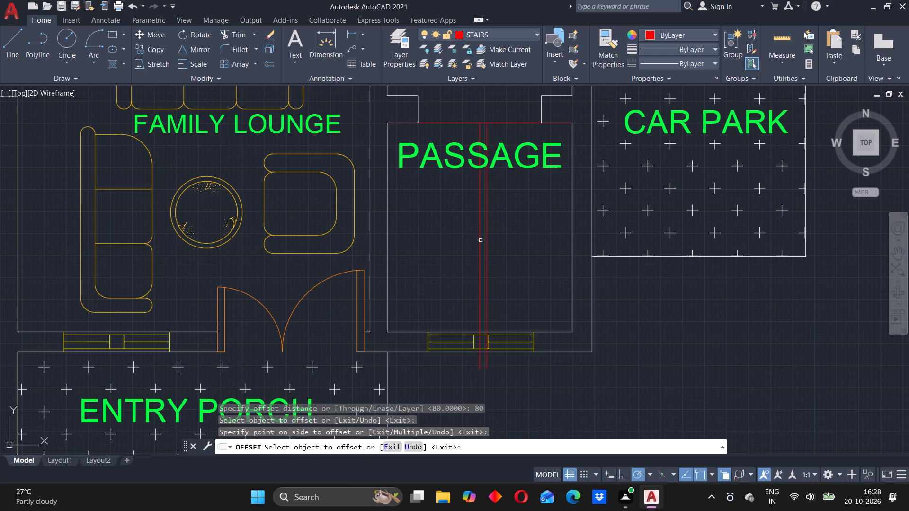
click(481, 240)
click(464, 247)
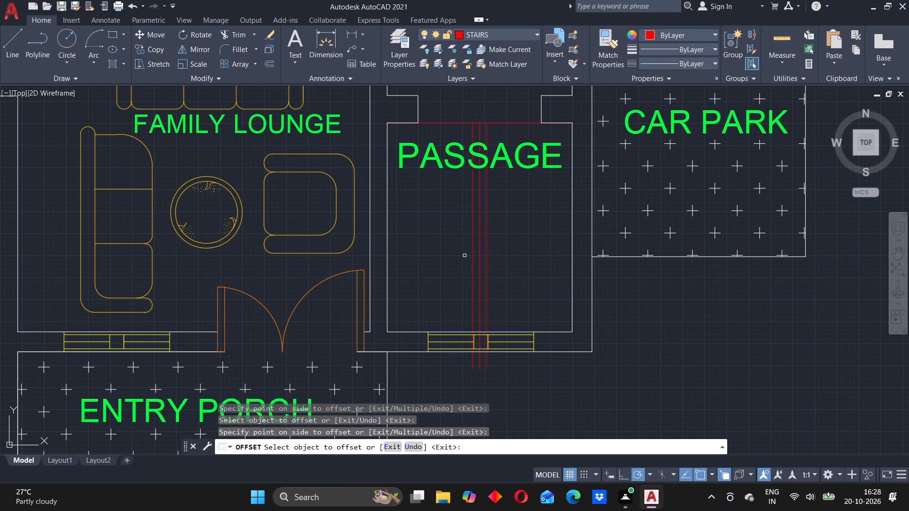
key(Escape)
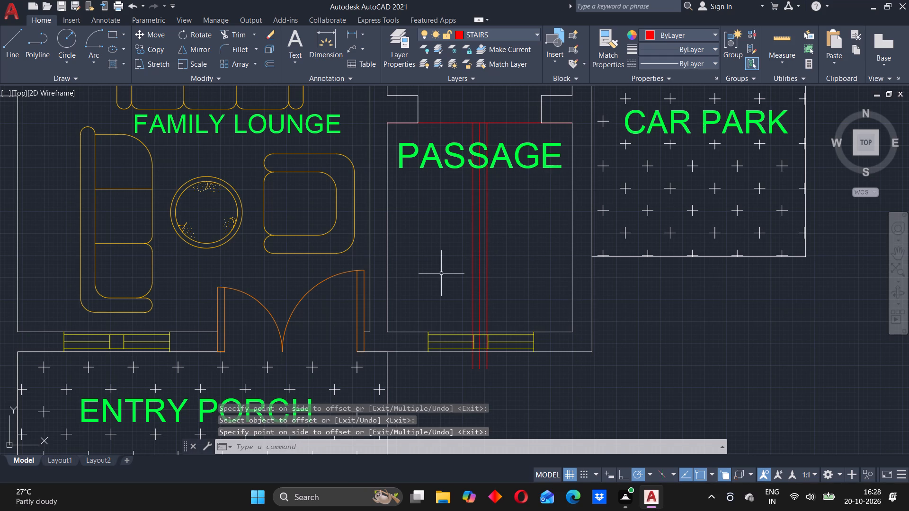
Erase the original centre line between the two offset vertical lines.
click(480, 258)
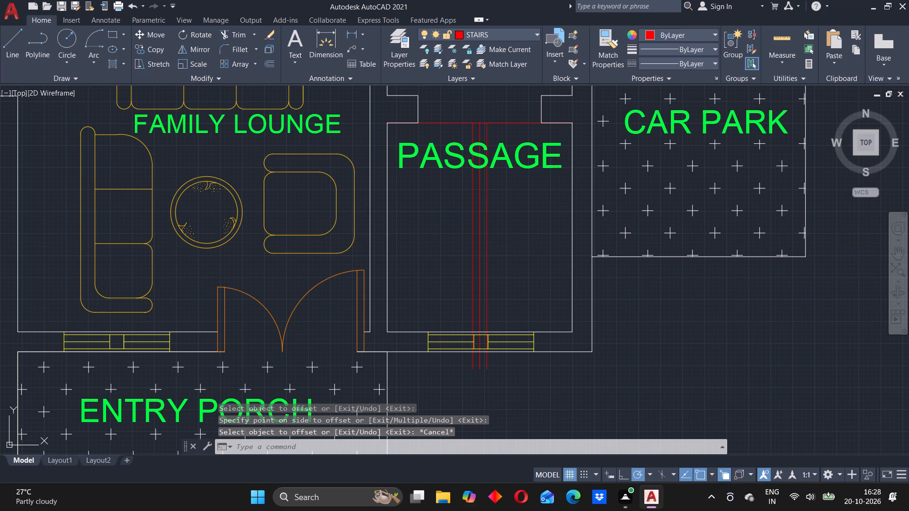
key(Delete)
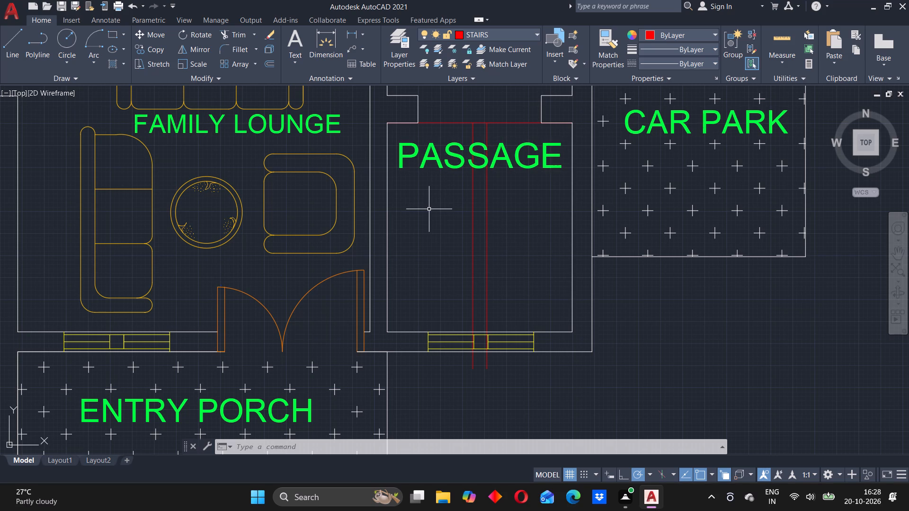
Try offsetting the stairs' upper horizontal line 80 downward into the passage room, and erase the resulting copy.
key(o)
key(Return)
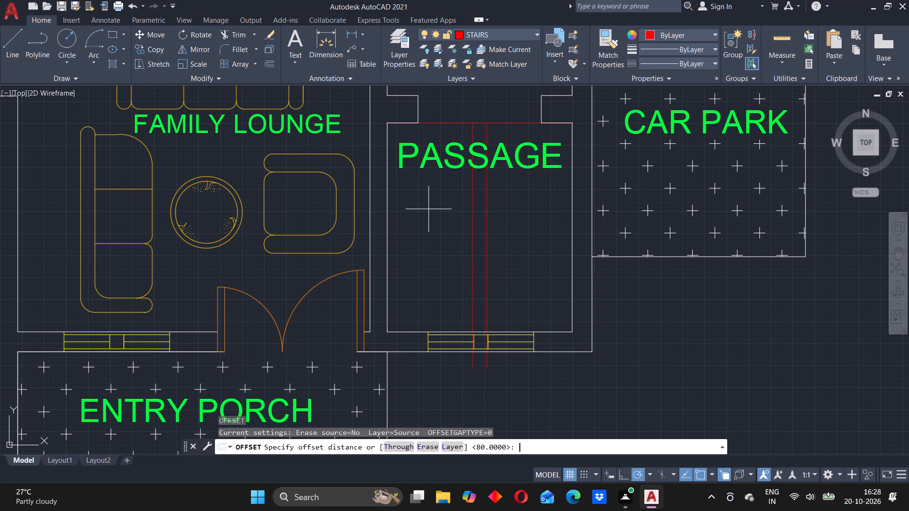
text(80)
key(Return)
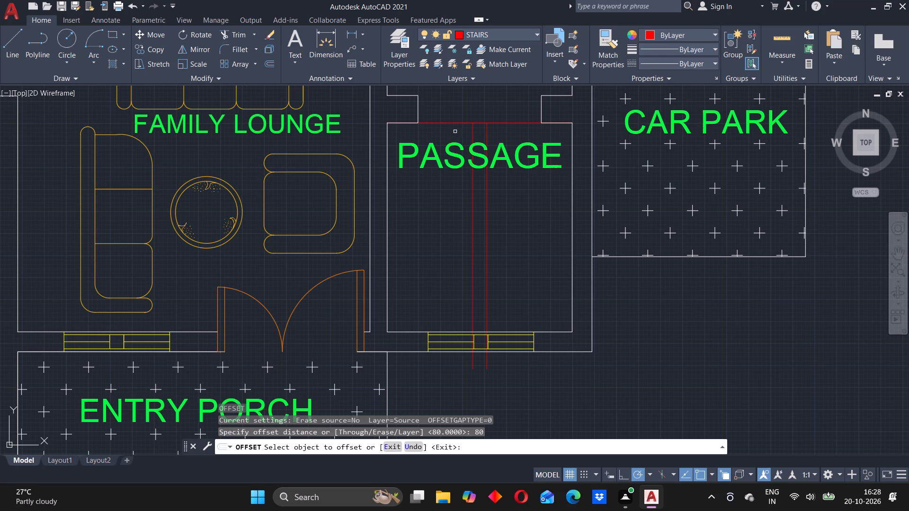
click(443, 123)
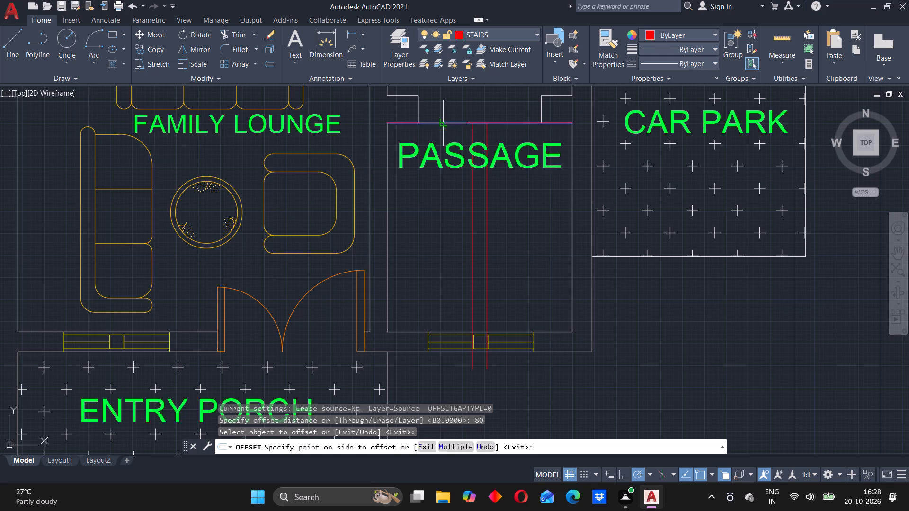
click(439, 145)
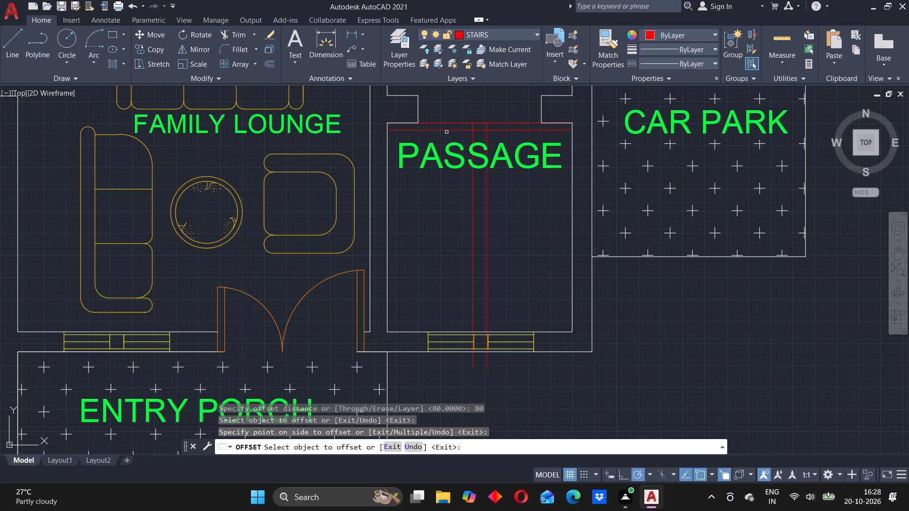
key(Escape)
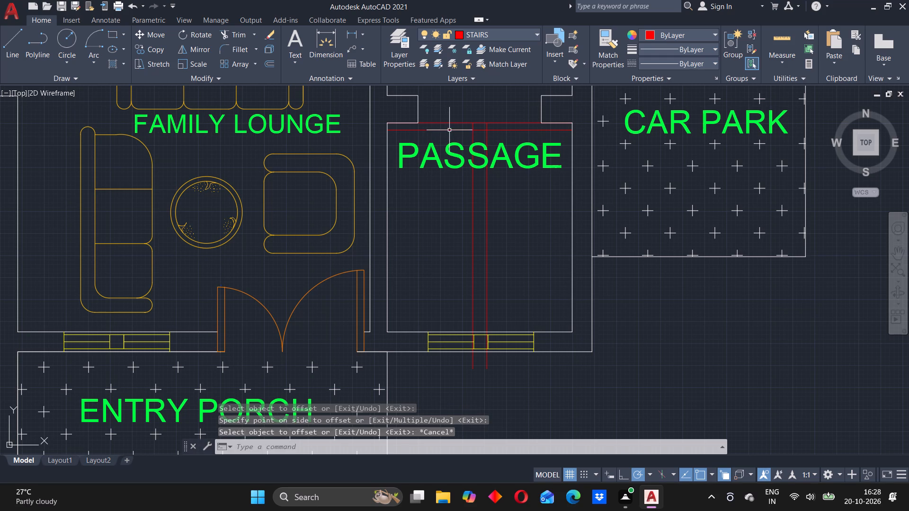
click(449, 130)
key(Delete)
Offset the stairs' top horizontal line 150 downward in the passage room, repeating from each new line for five treads.
key(o)
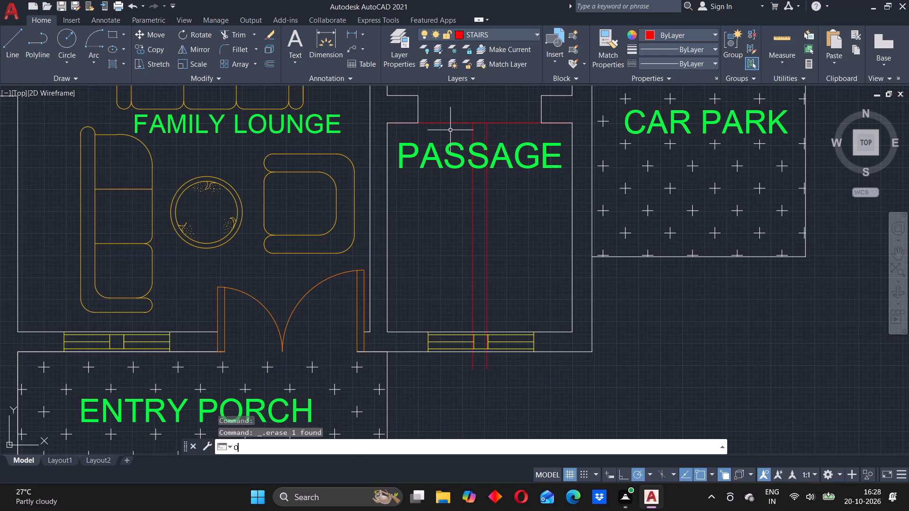
key(Return)
text(150)
key(Return)
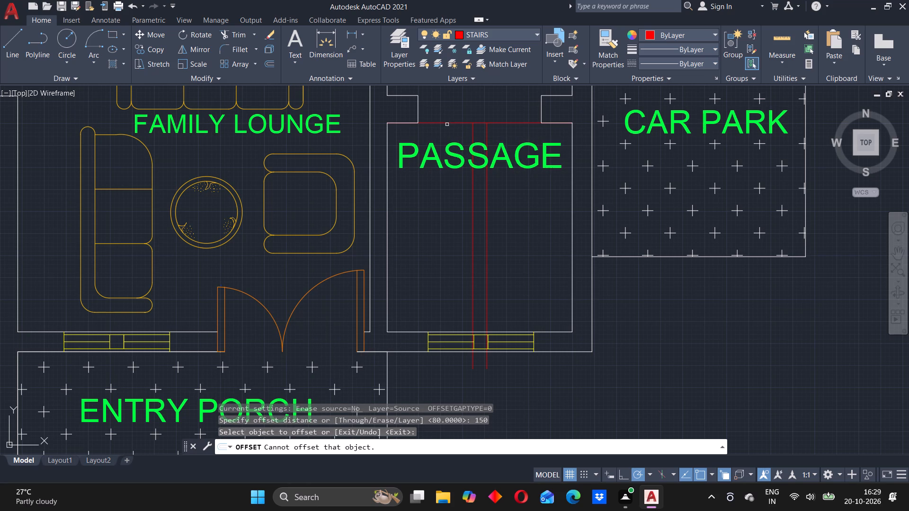
click(447, 123)
click(449, 166)
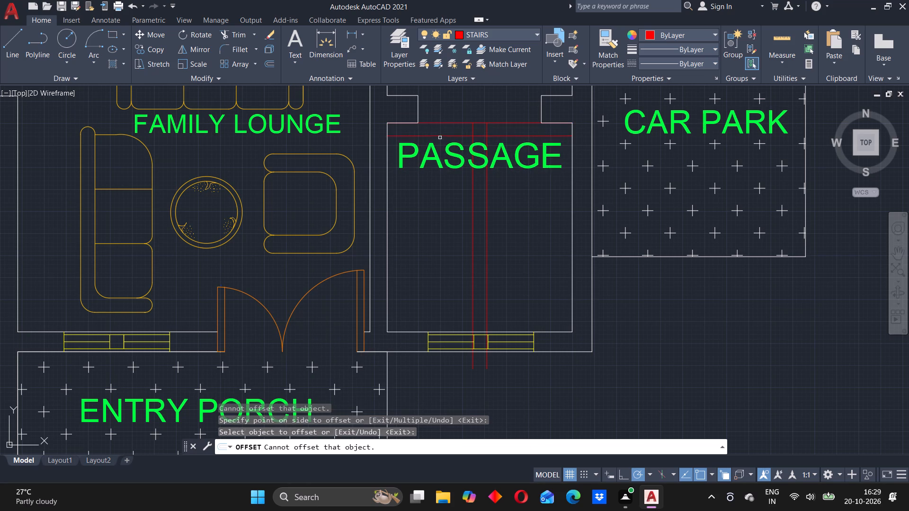
click(440, 137)
click(445, 182)
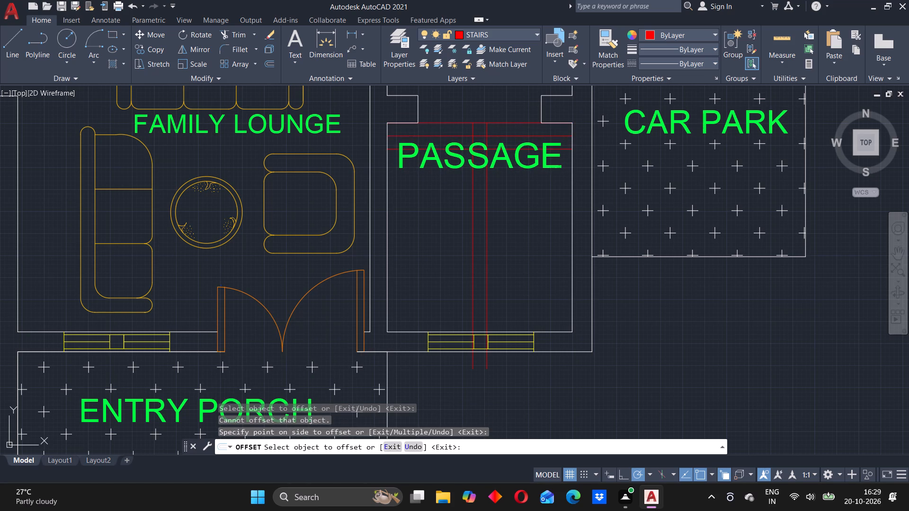
click(441, 150)
click(440, 187)
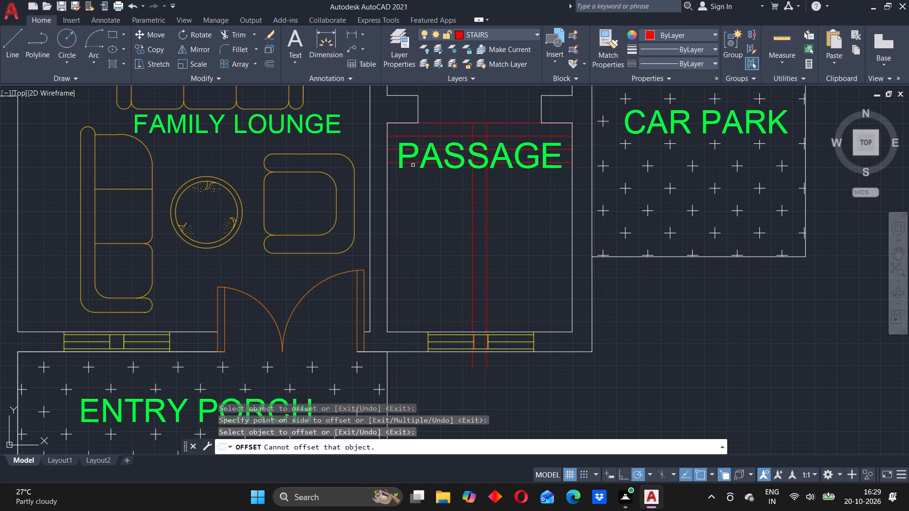
click(412, 162)
click(420, 214)
click(417, 177)
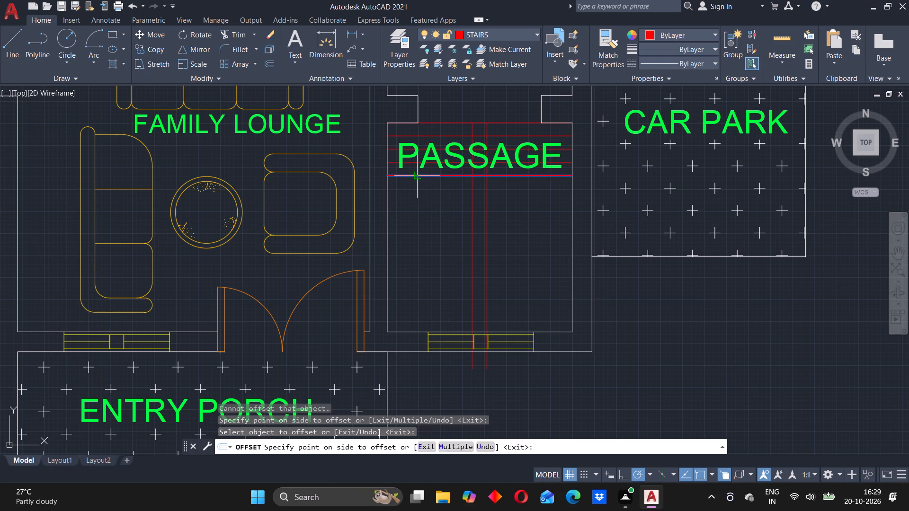
click(415, 206)
Continue the stair treads downward with five more horizontal lines, each offset 150 from the previous one.
click(419, 189)
click(422, 215)
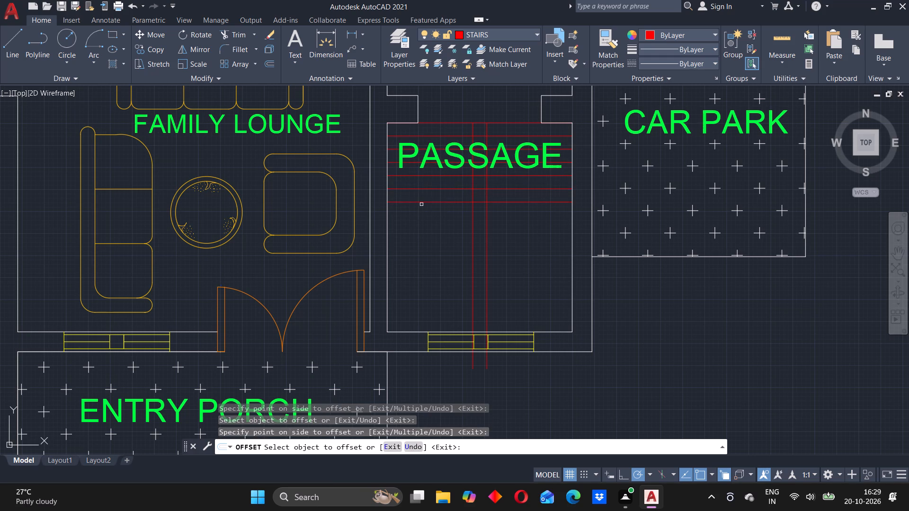
click(421, 203)
click(421, 237)
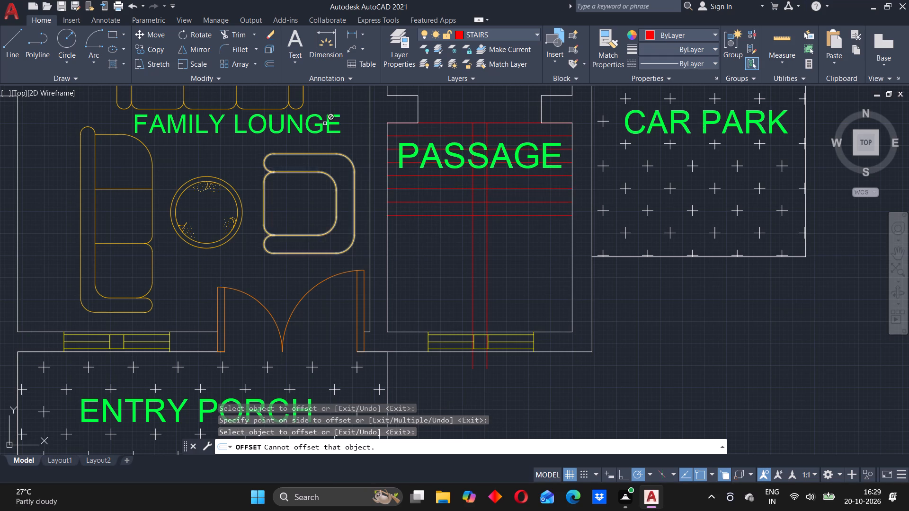
click(416, 216)
click(417, 245)
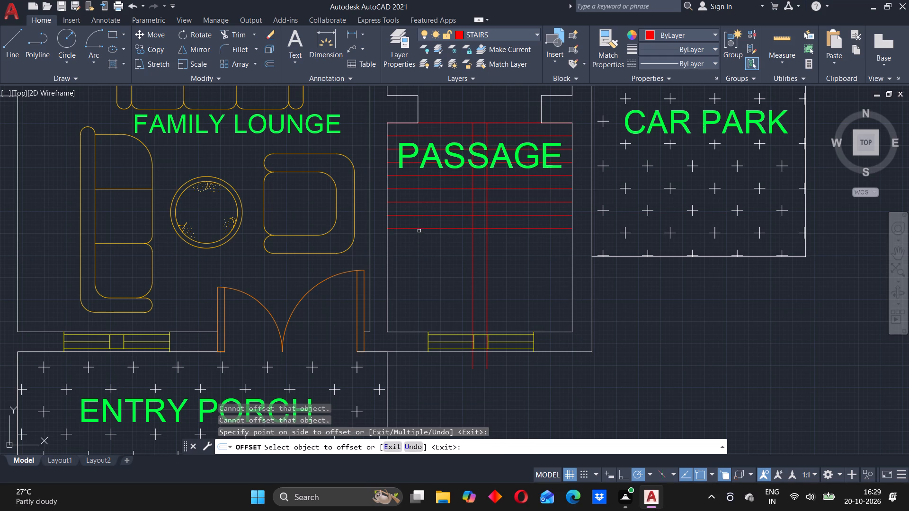
click(420, 229)
click(420, 252)
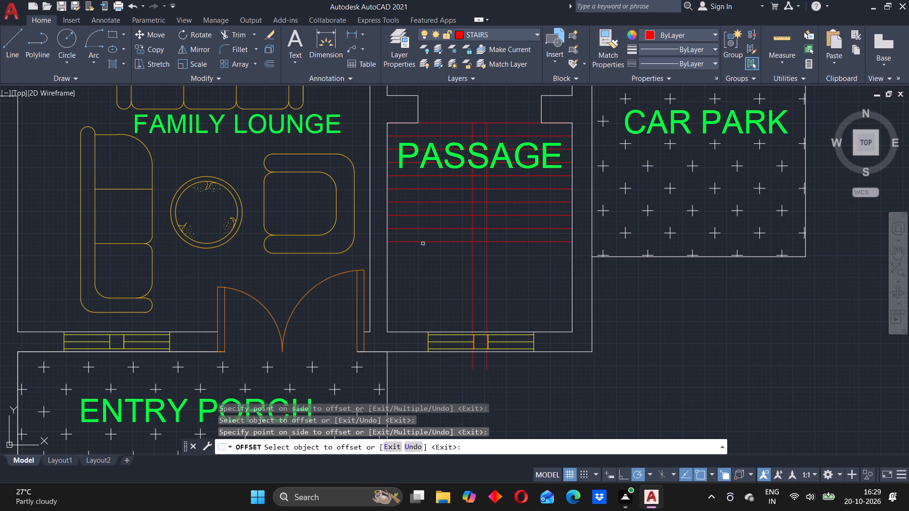
click(423, 243)
click(417, 284)
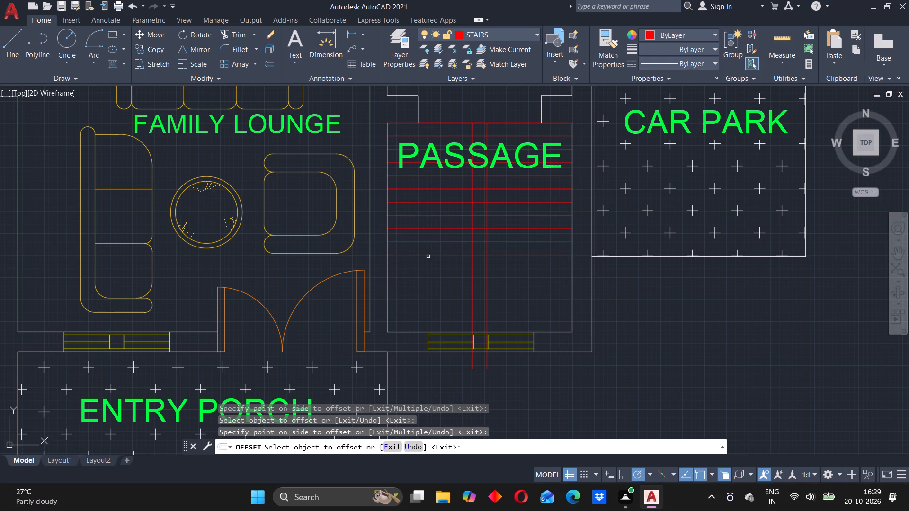
Offset the lowest tread 150 downward repeatedly to add five more treads, reaching just above the passage room's lower wall.
click(431, 256)
click(429, 268)
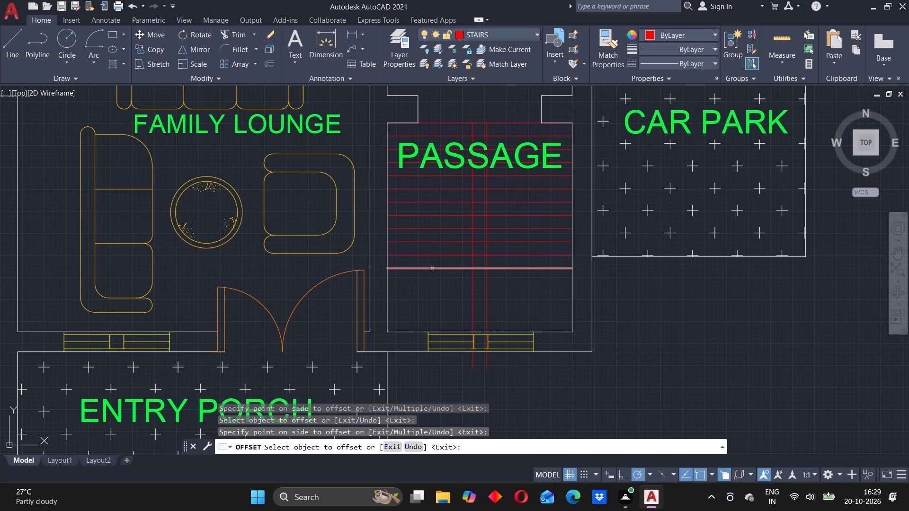
click(432, 269)
click(415, 305)
click(433, 282)
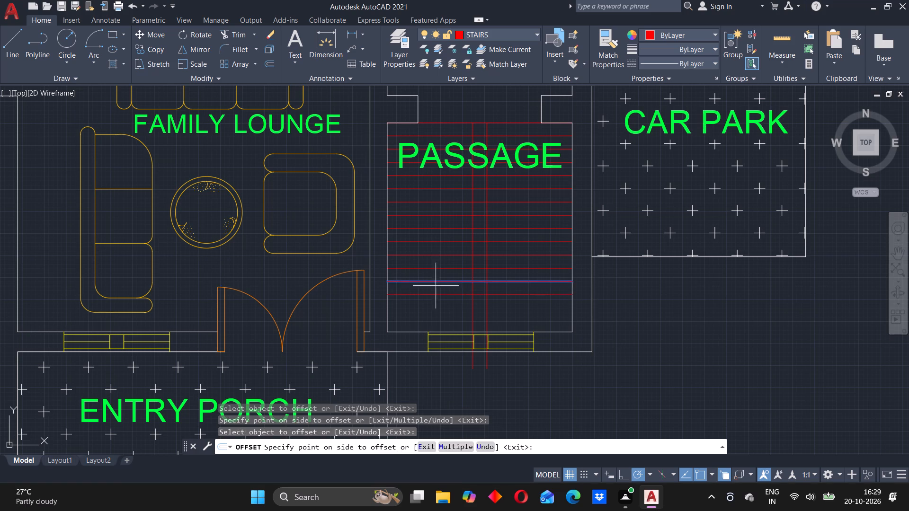
click(435, 309)
click(438, 296)
click(437, 315)
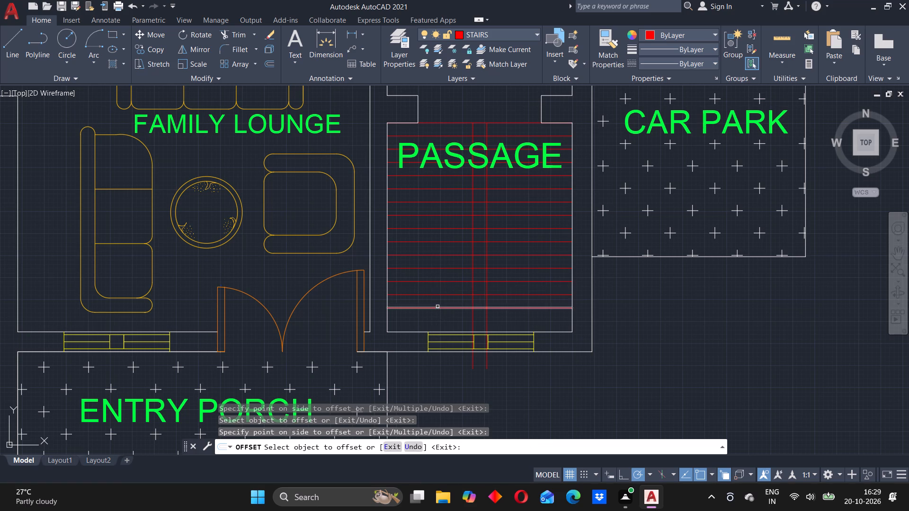
click(437, 307)
click(433, 323)
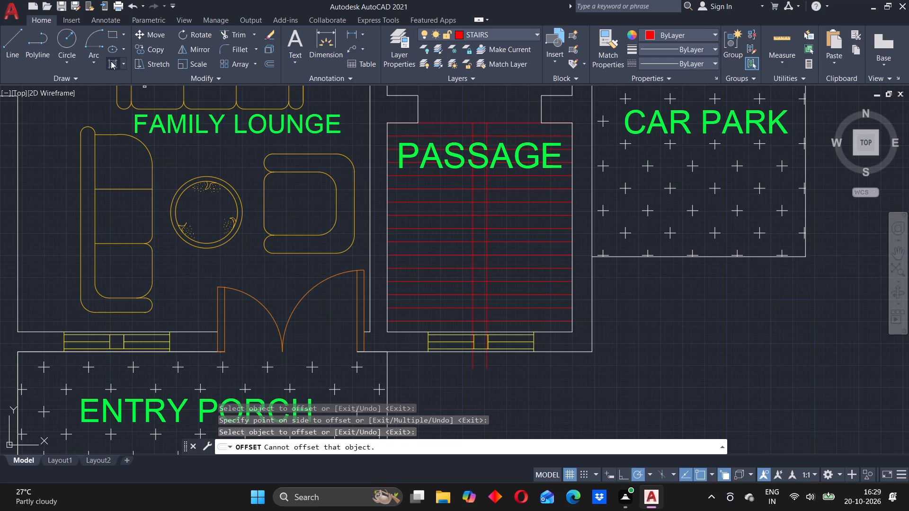
key(Escape)
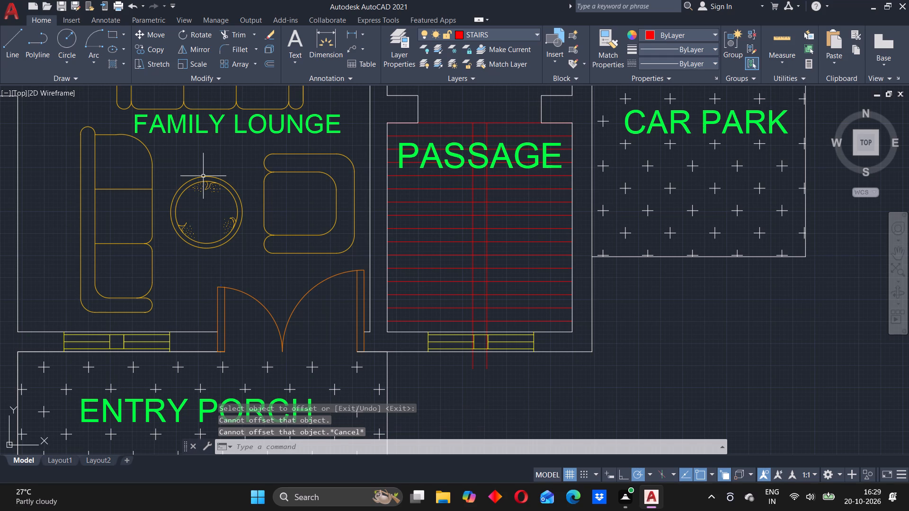
Trim away the four lowest treads on both sides of and between the central lines, leaving a landing near the window.
text(TR)
key(Return)
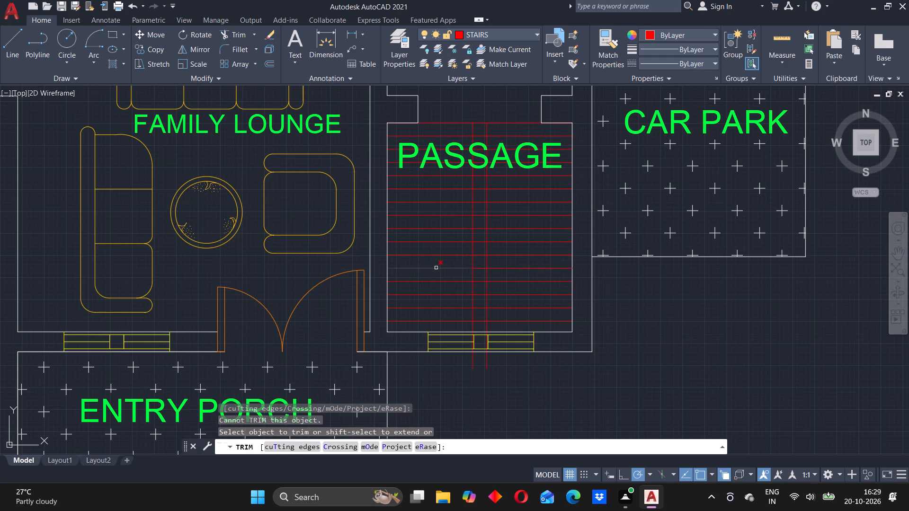
drag(436, 323, 436, 292)
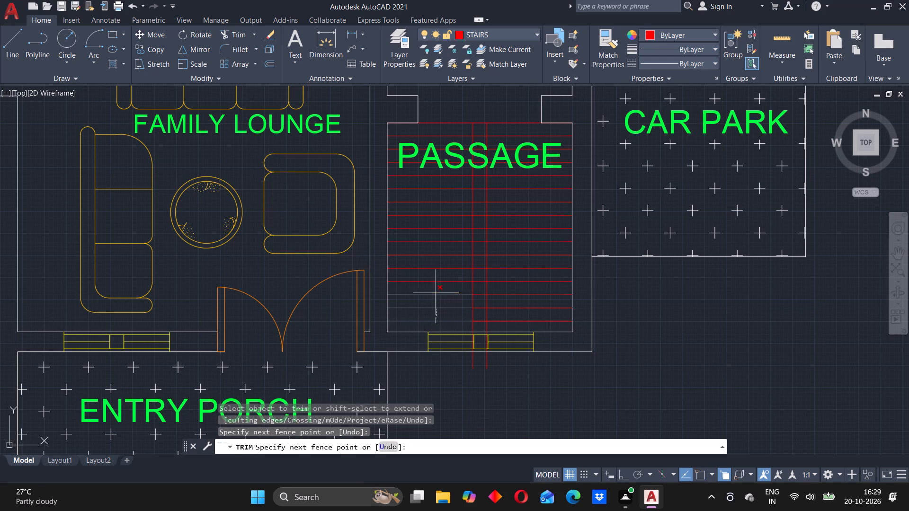
drag(436, 292, 528, 298)
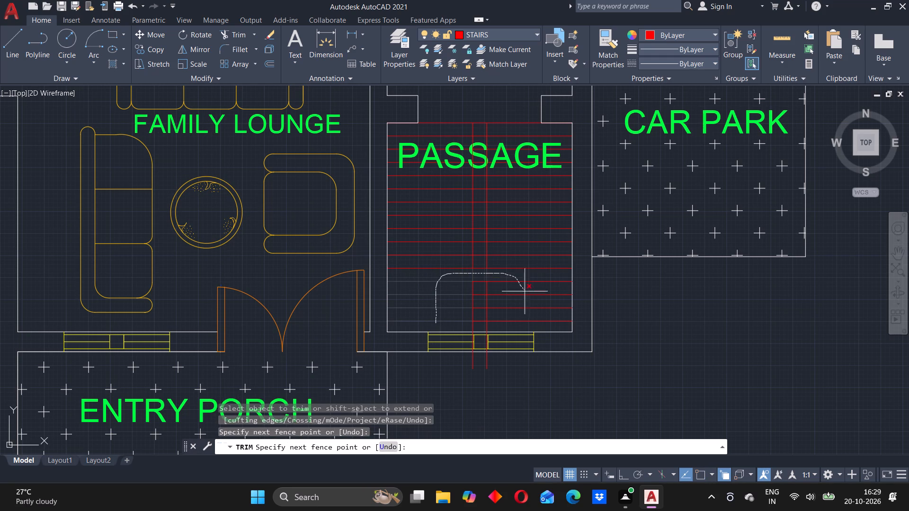
drag(528, 298, 500, 313)
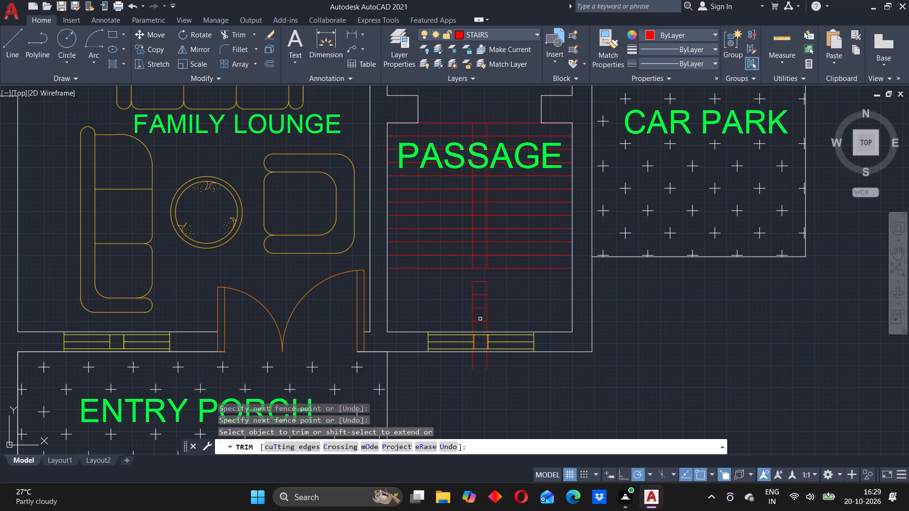
drag(478, 322, 480, 284)
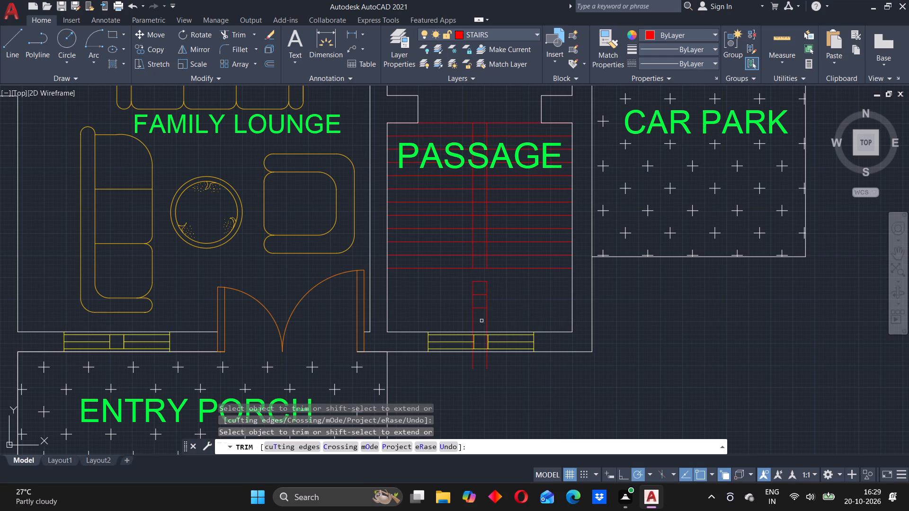
drag(481, 321, 481, 275)
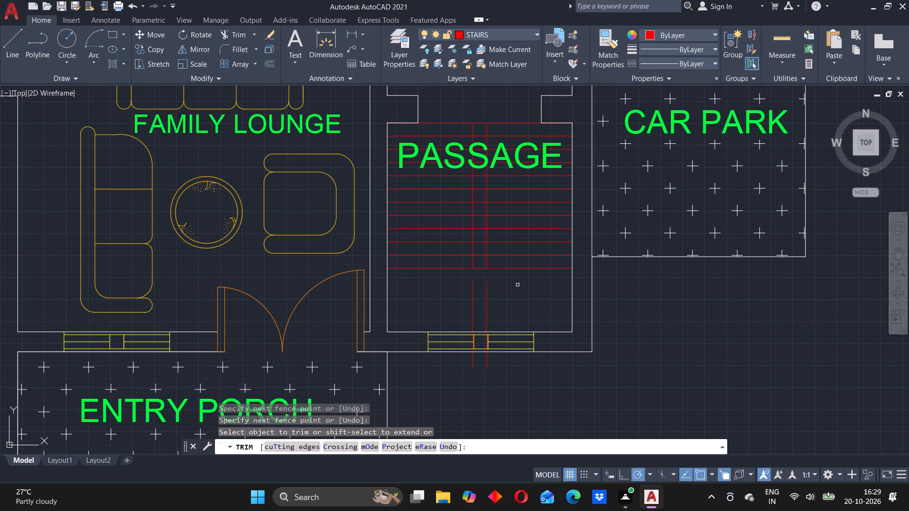
Trim all remaining treads between the two central vertical lines, up through the stairs' top line, to separate the two flights.
drag(477, 276, 478, 225)
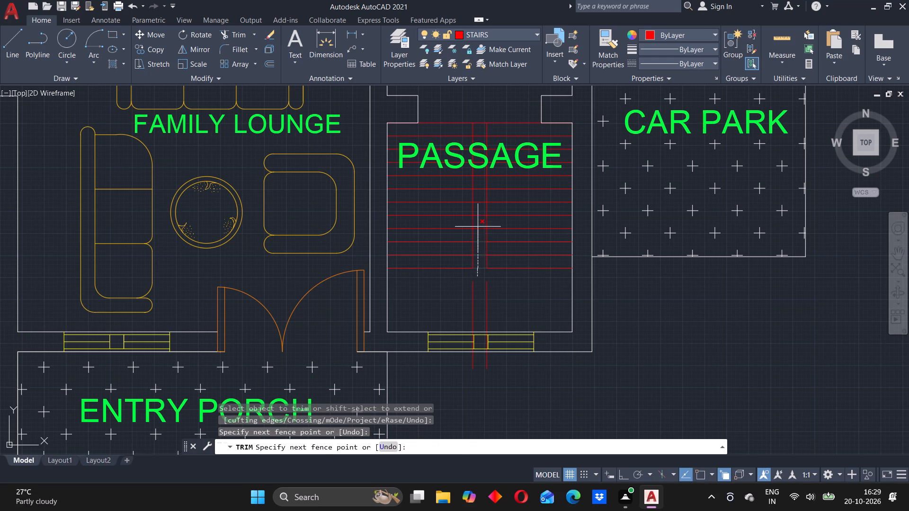
drag(478, 225, 480, 130)
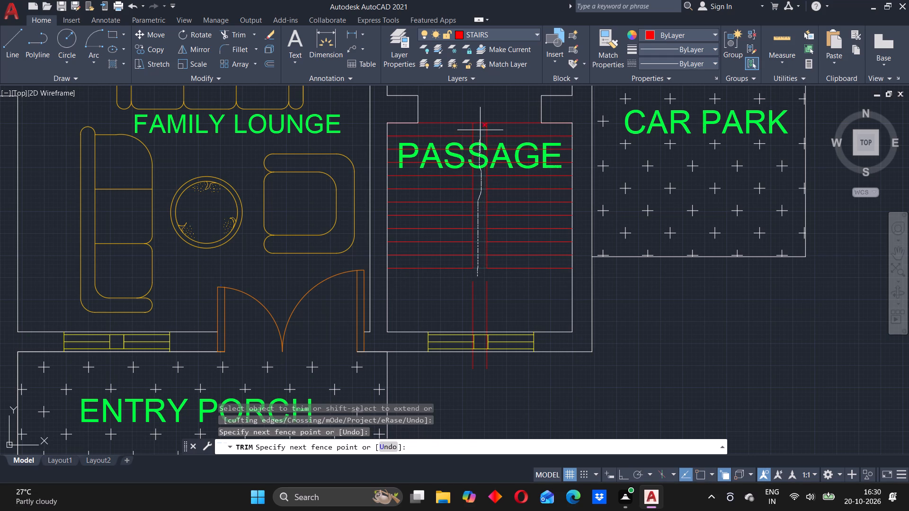
drag(480, 130, 480, 113)
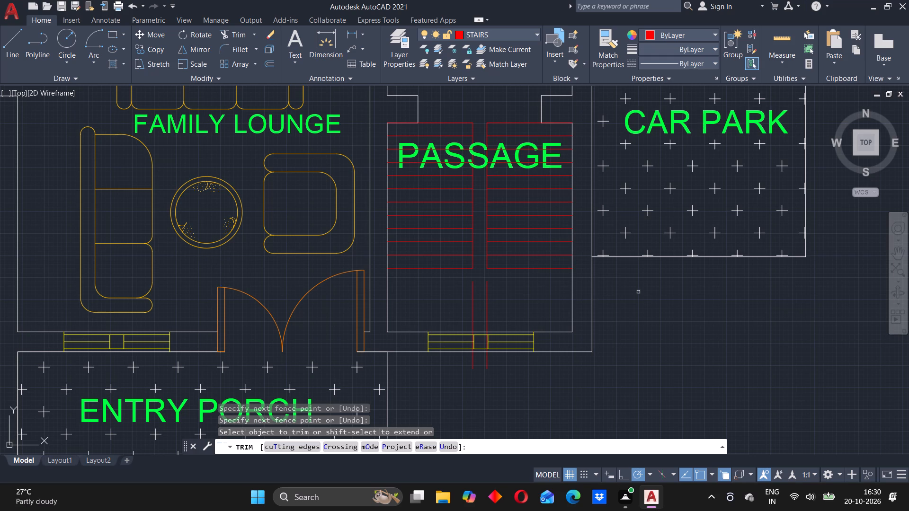
key(Escape)
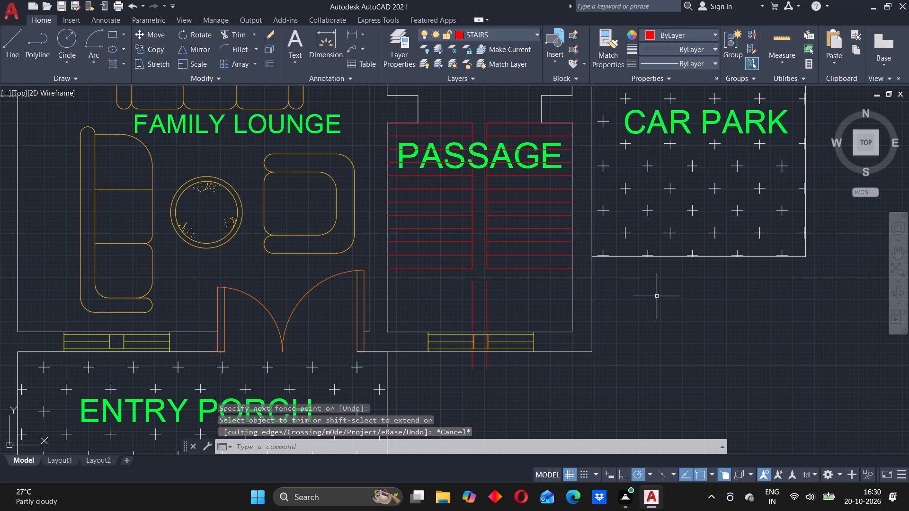
Erase the two leftover vertical line pieces that run below the flights across the passage room's lower window.
click(488, 296)
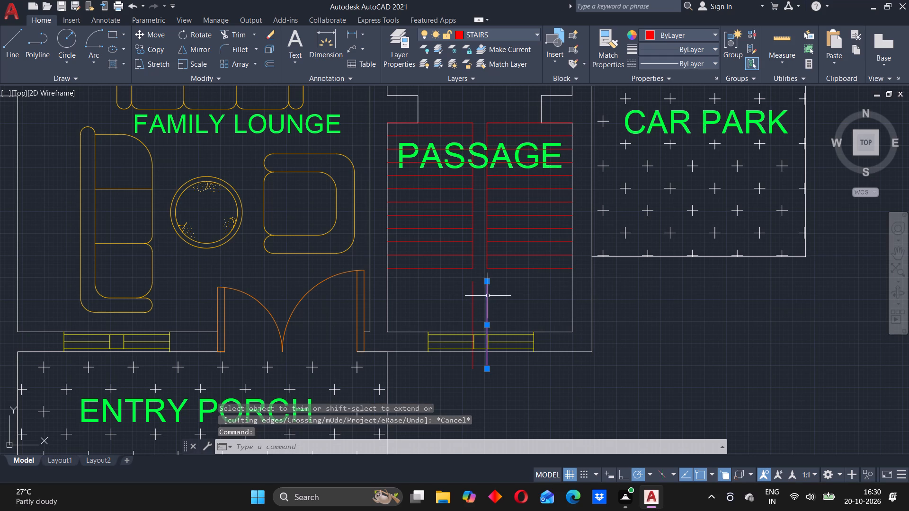
key(Delete)
click(474, 309)
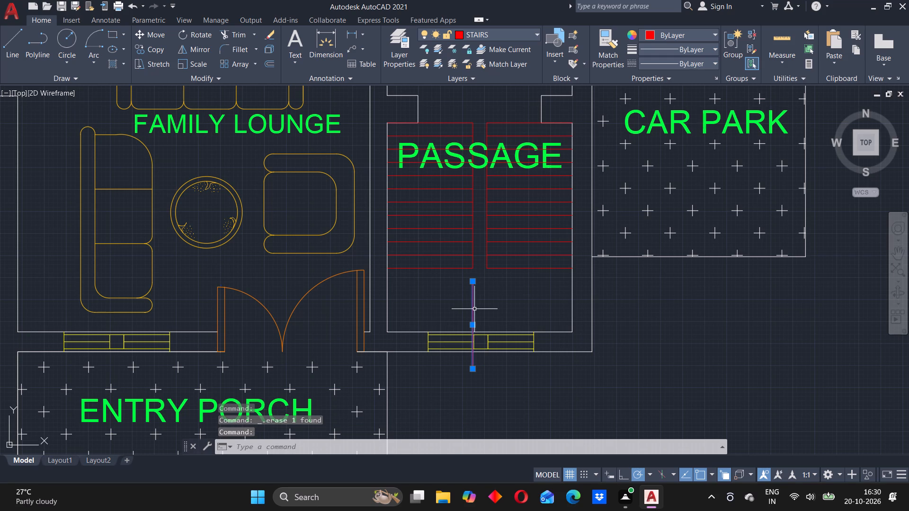
key(Delete)
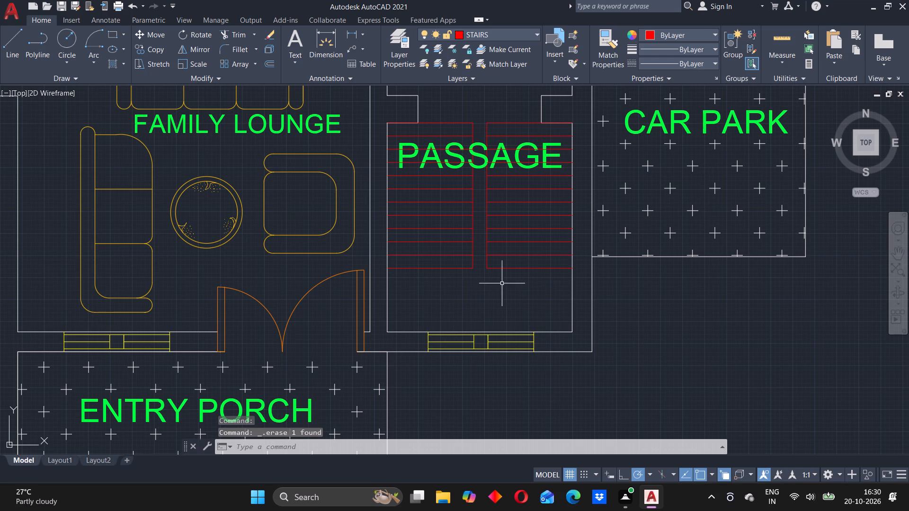
Move the PASSAGE label off the treads into the clear space between the stairs and the lower window.
scroll(478, 261, down, 2)
scroll(477, 244, up, 2)
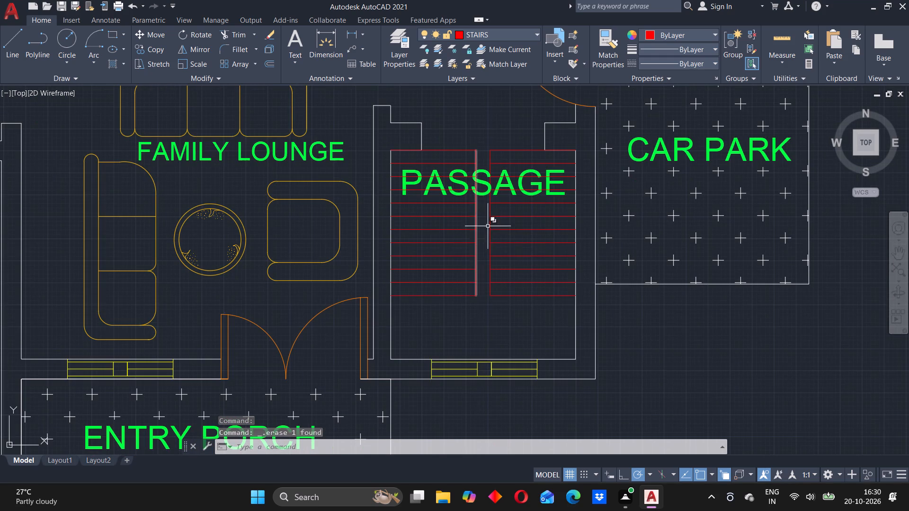
click(483, 186)
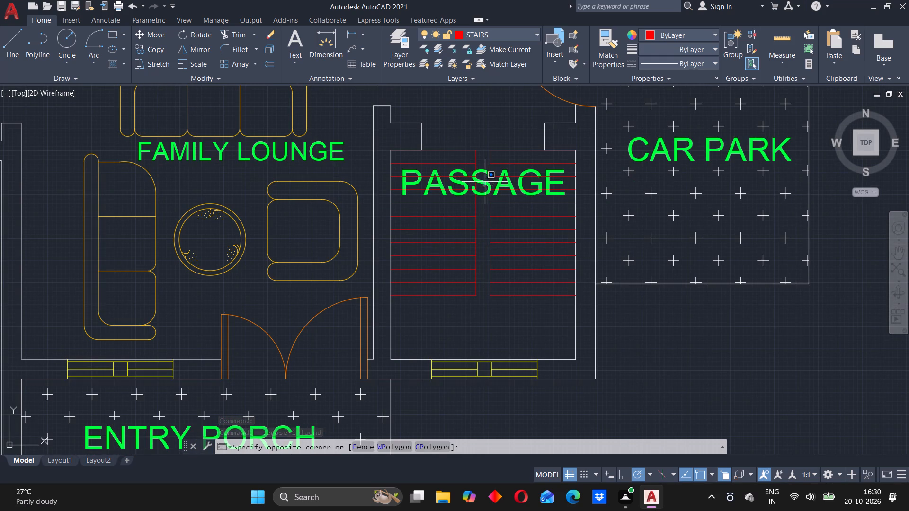
click(485, 181)
click(484, 182)
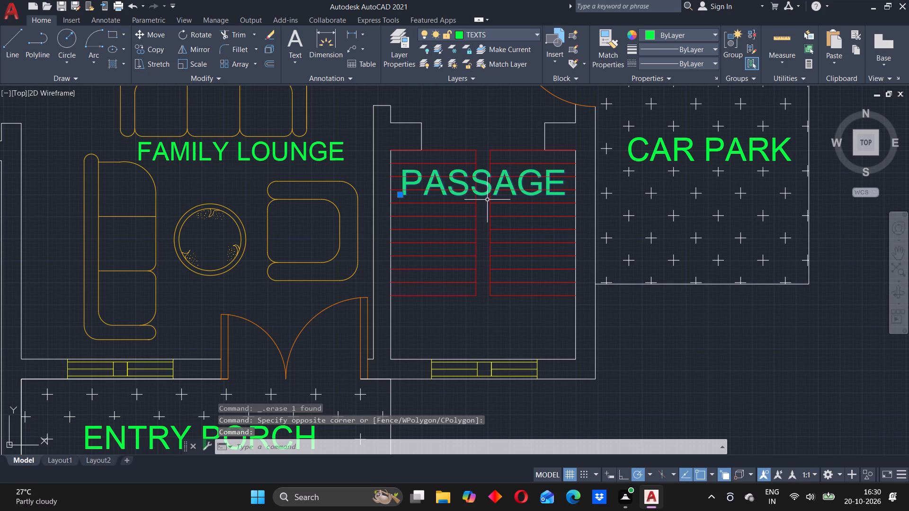
key(m)
key(Return)
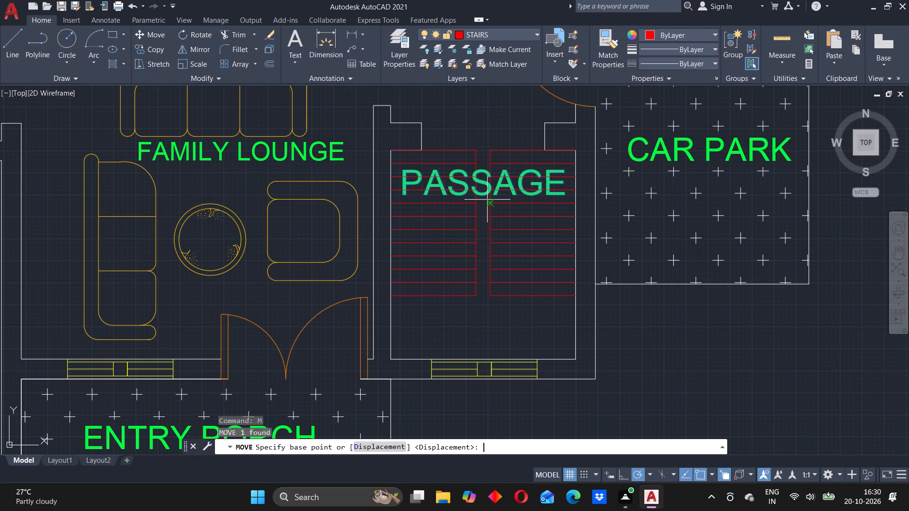
click(481, 185)
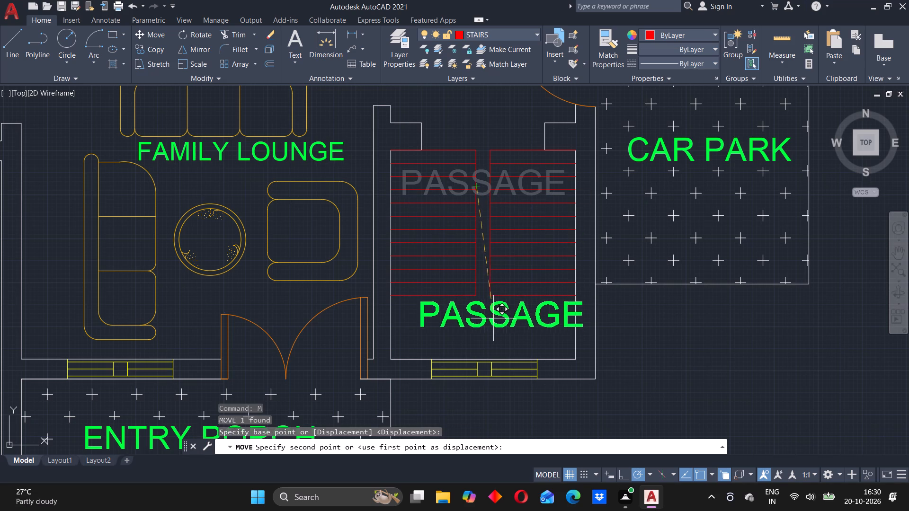
click(488, 324)
Shift the PASSAGE label slightly left so it sits centred within the room, between the stairs and the lower window.
click(495, 318)
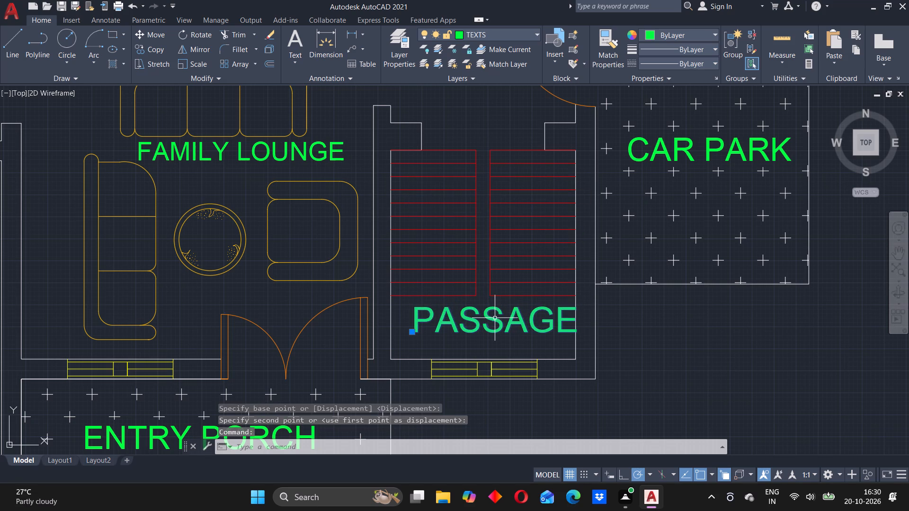
key(m)
key(Return)
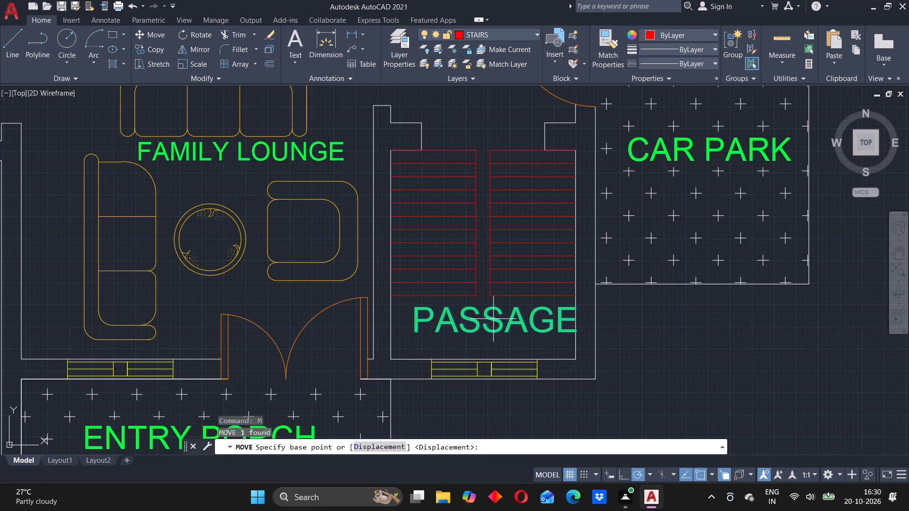
click(493, 319)
click(481, 322)
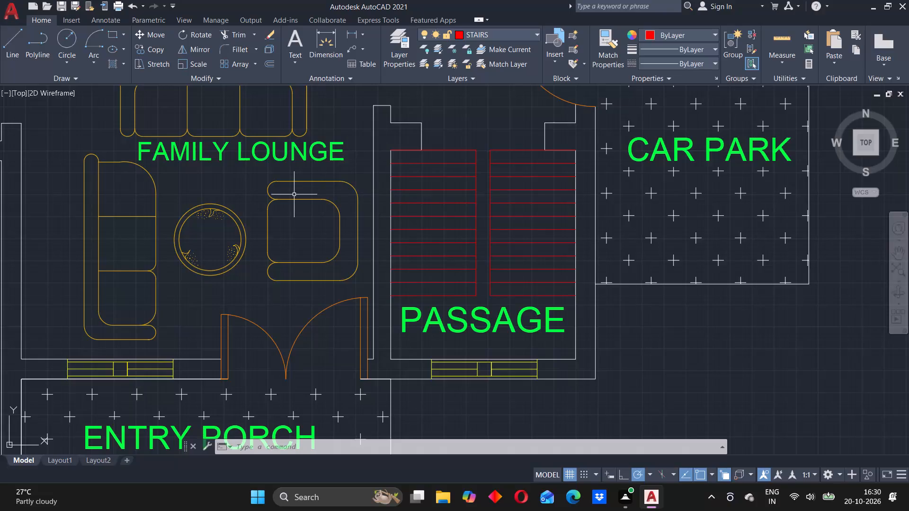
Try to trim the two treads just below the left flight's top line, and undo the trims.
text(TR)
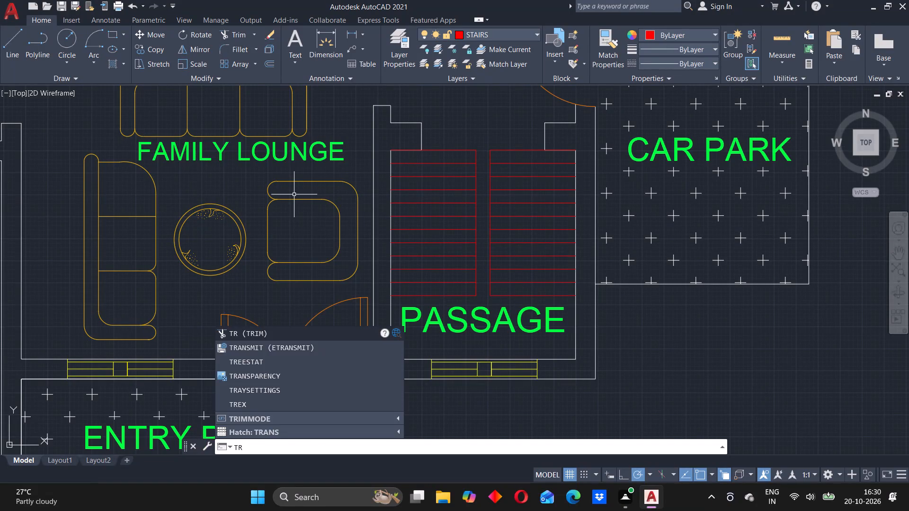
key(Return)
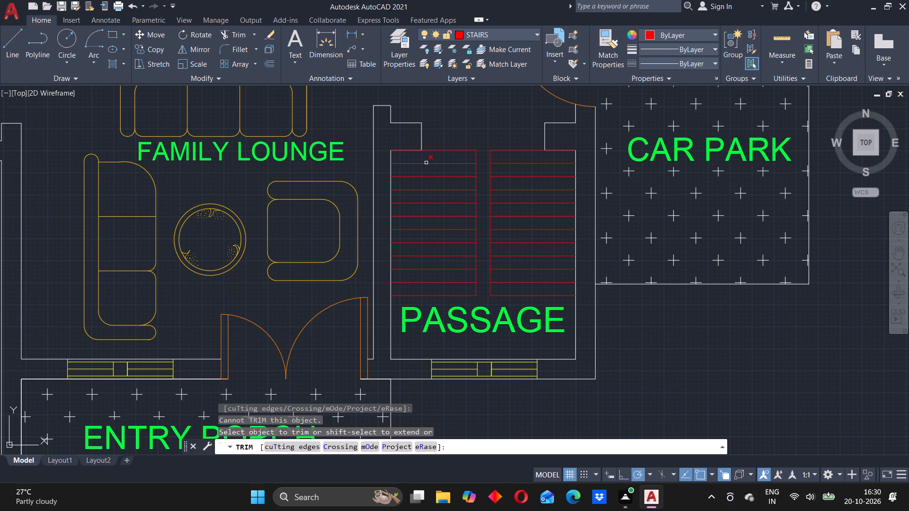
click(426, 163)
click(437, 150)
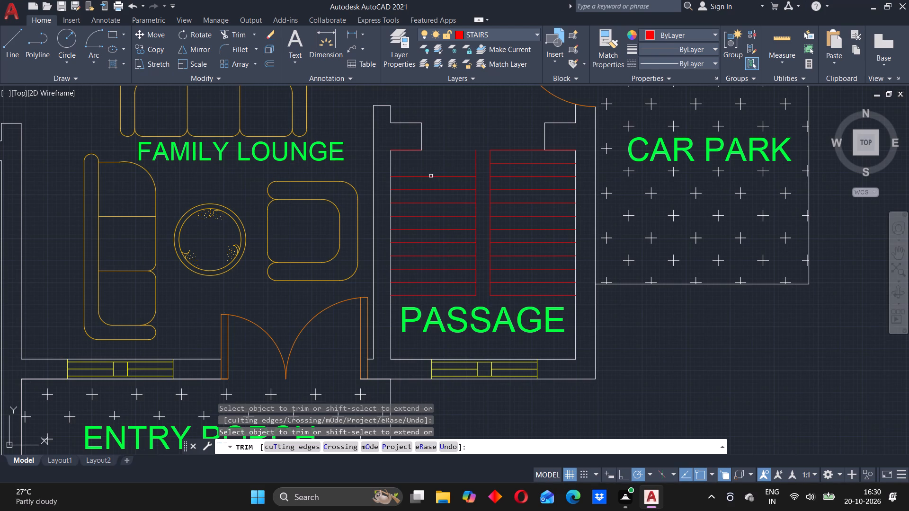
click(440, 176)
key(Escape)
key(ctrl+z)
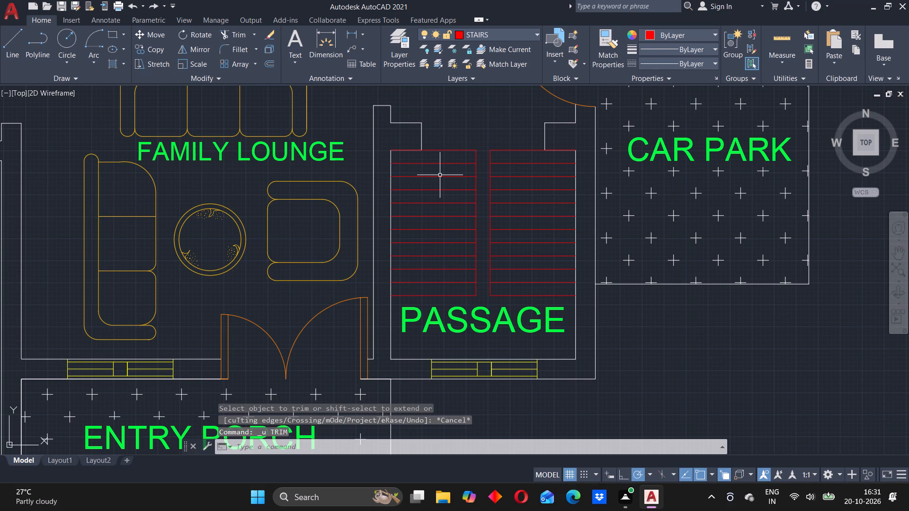
Trim away the four treads just below the left flight's top line and the two just below the right flight's top line.
text(TR)
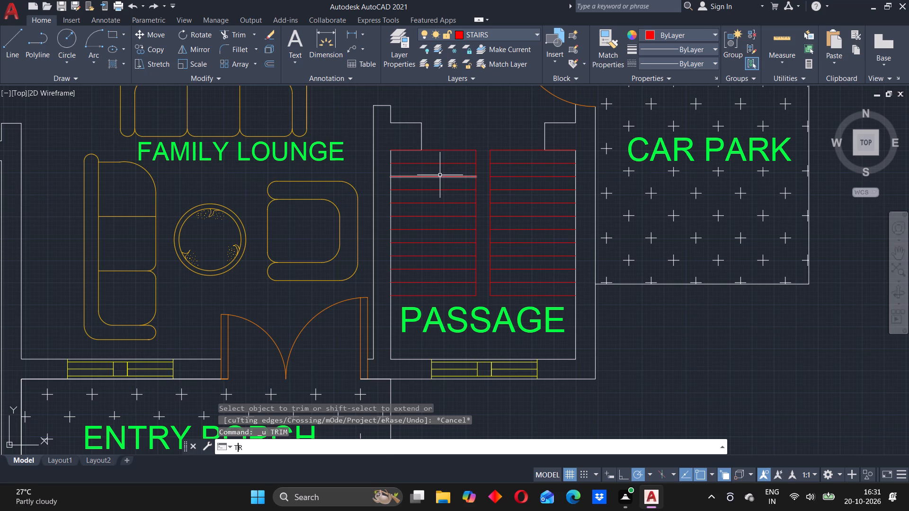
key(Return)
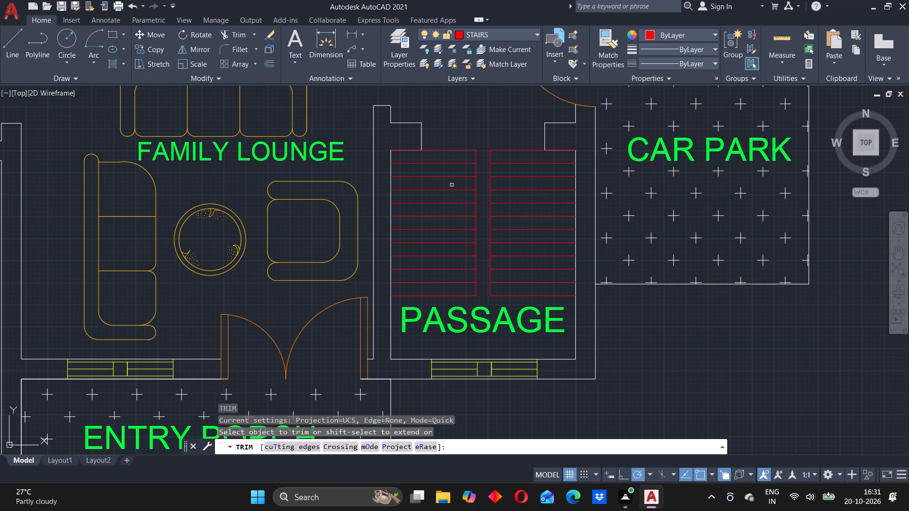
click(440, 162)
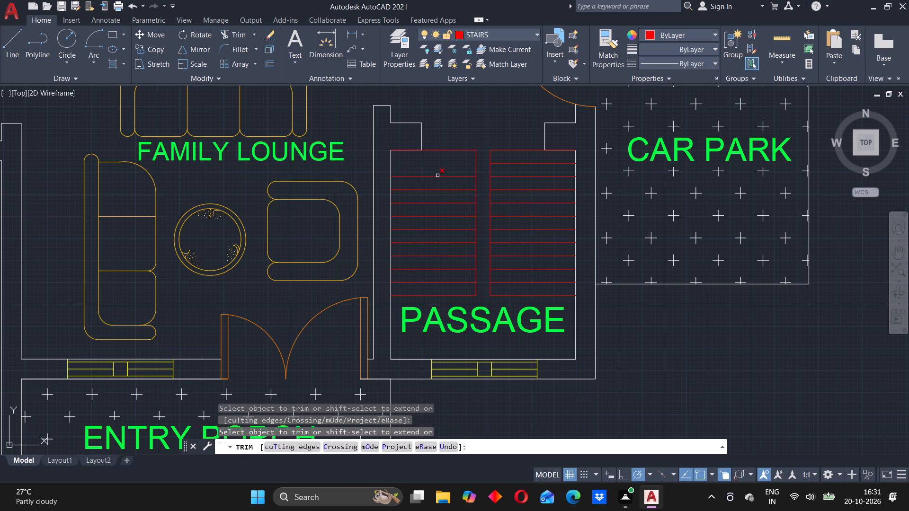
click(437, 177)
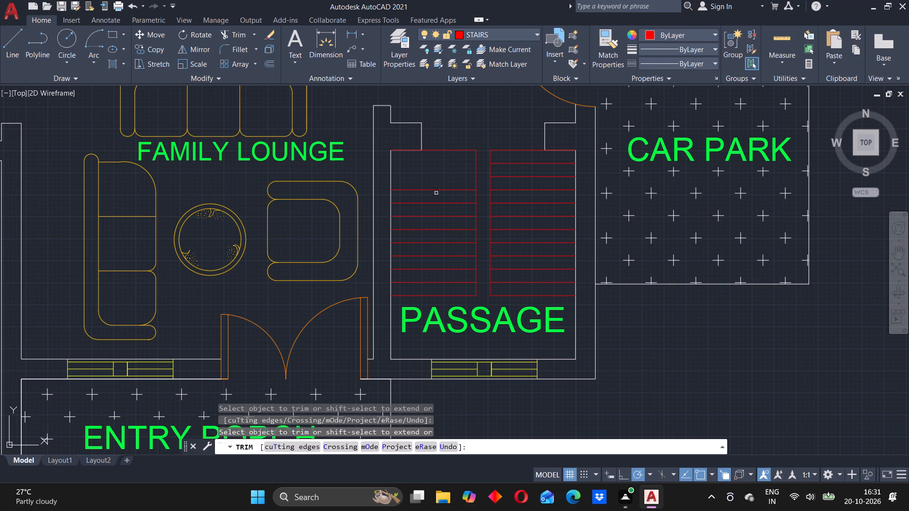
click(435, 192)
click(442, 191)
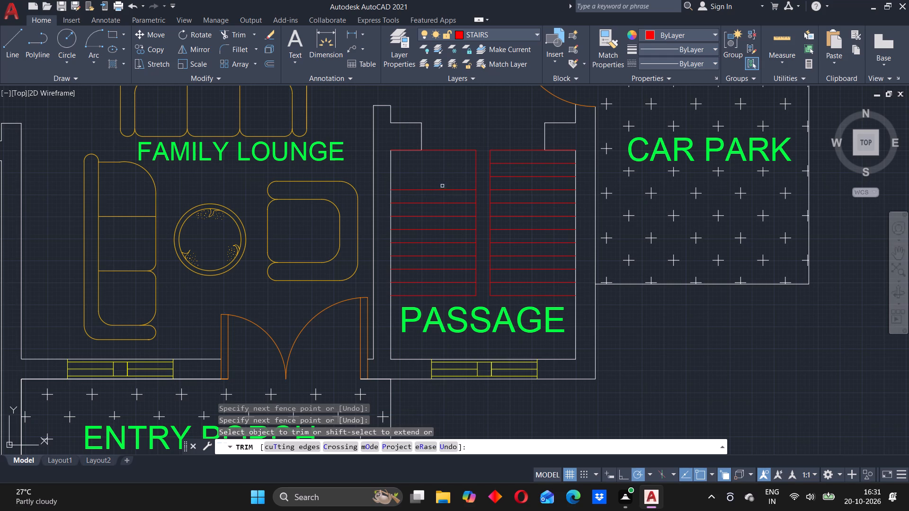
click(440, 189)
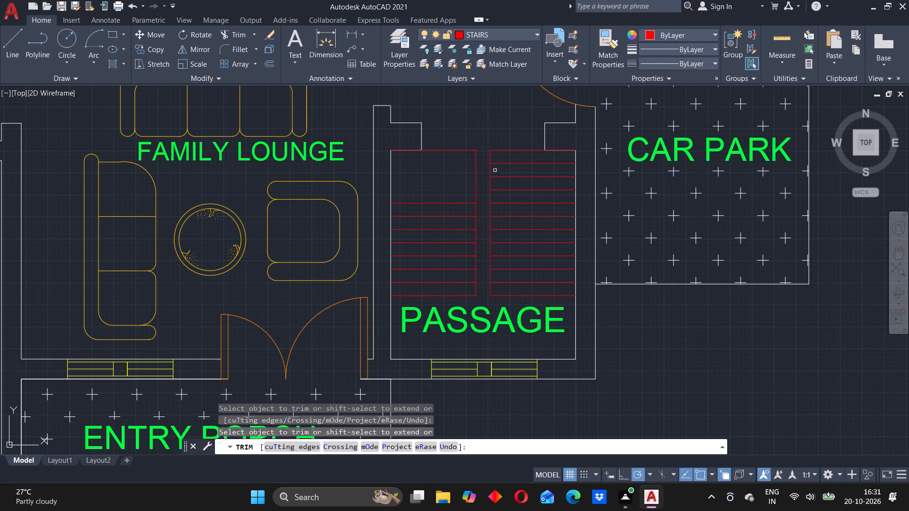
click(519, 165)
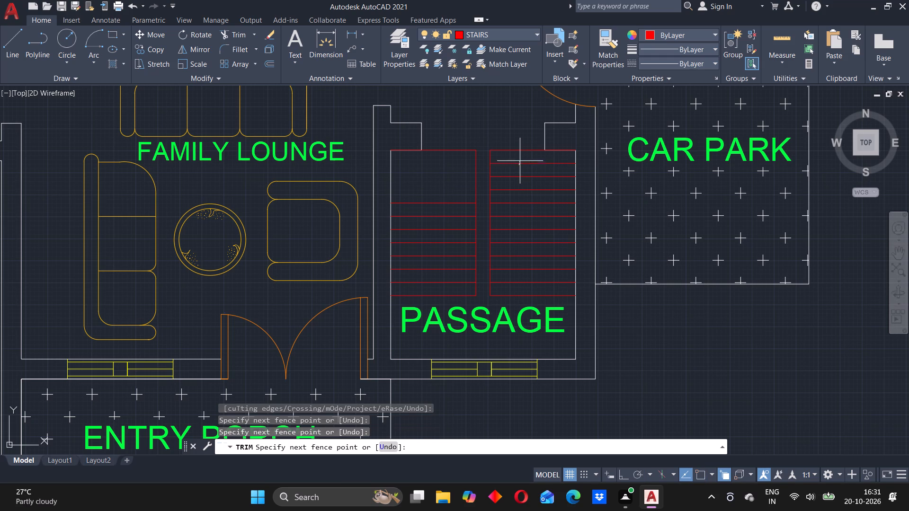
click(520, 158)
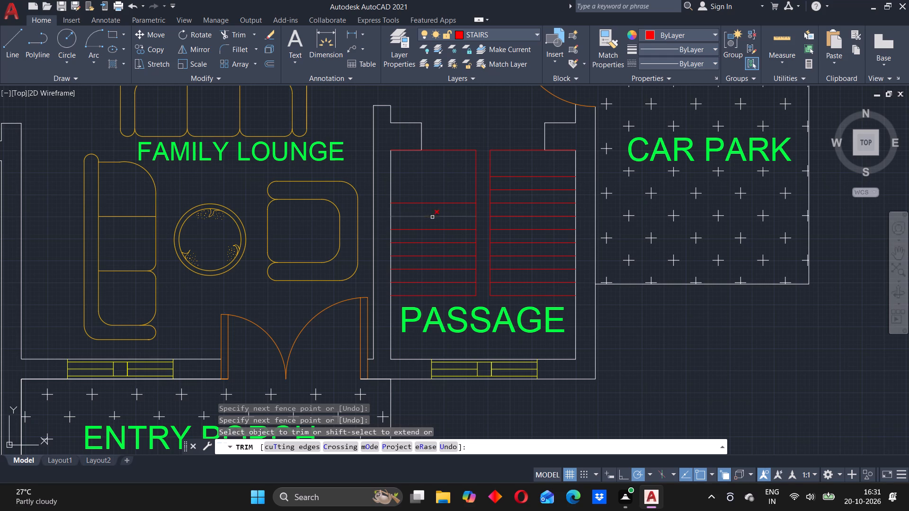
click(440, 204)
click(505, 179)
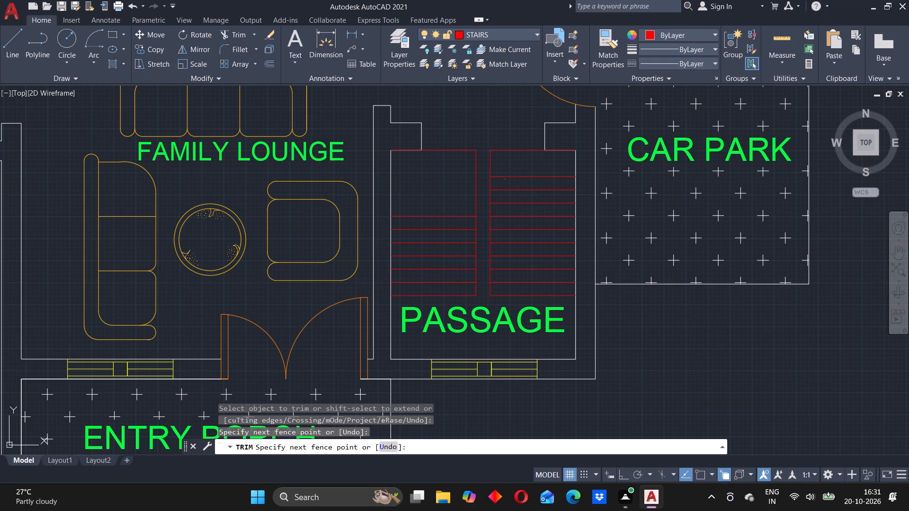
click(510, 172)
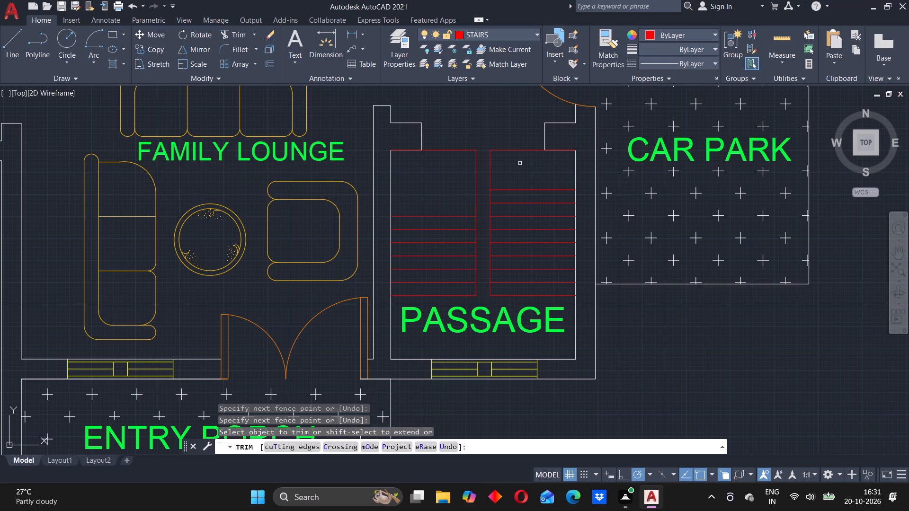
Trim the right flight's inner vertical line back to its highest remaining tread and erase the flight's detached top line.
drag(491, 170, 485, 176)
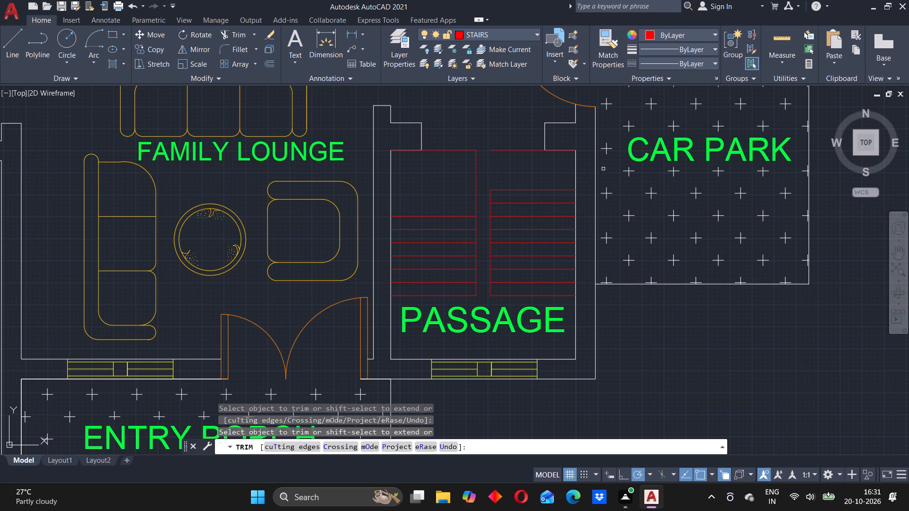
key(Escape)
click(506, 150)
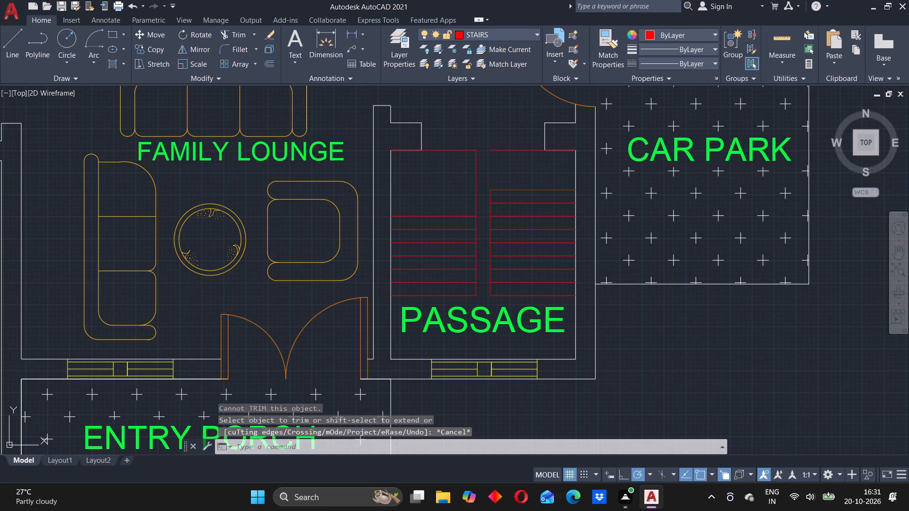
key(Delete)
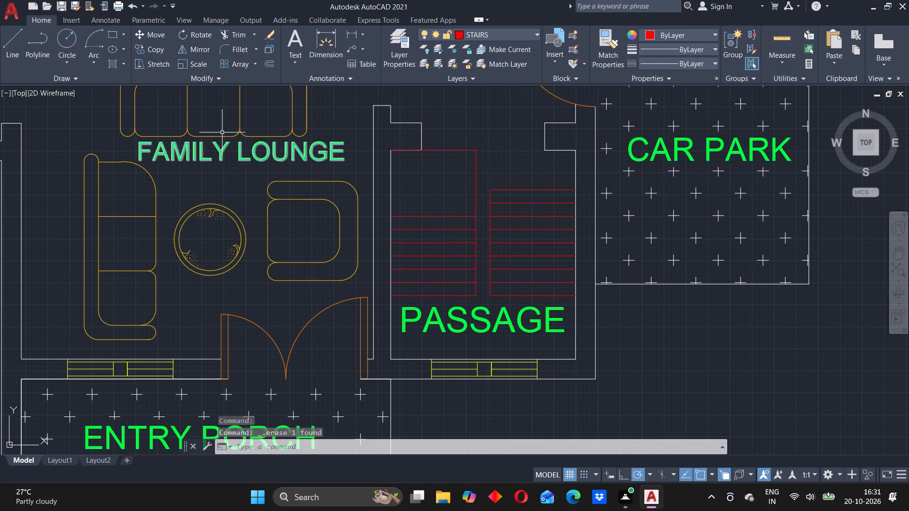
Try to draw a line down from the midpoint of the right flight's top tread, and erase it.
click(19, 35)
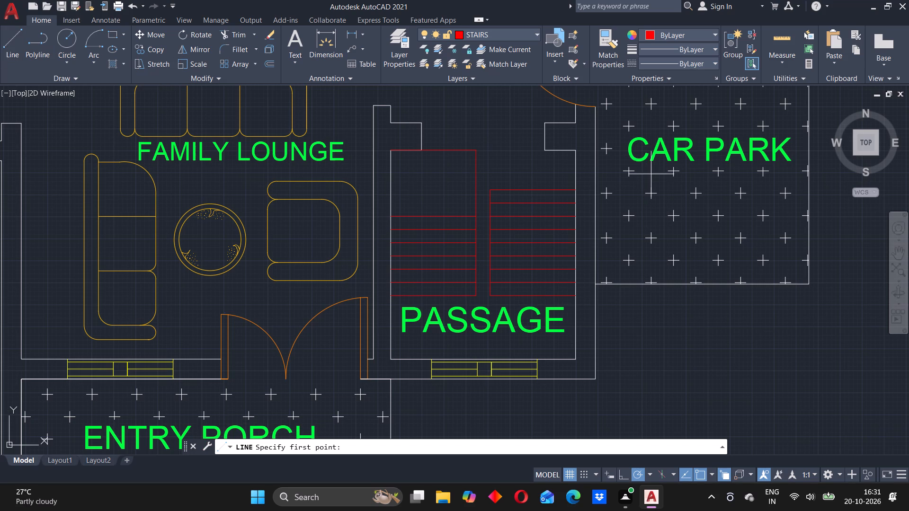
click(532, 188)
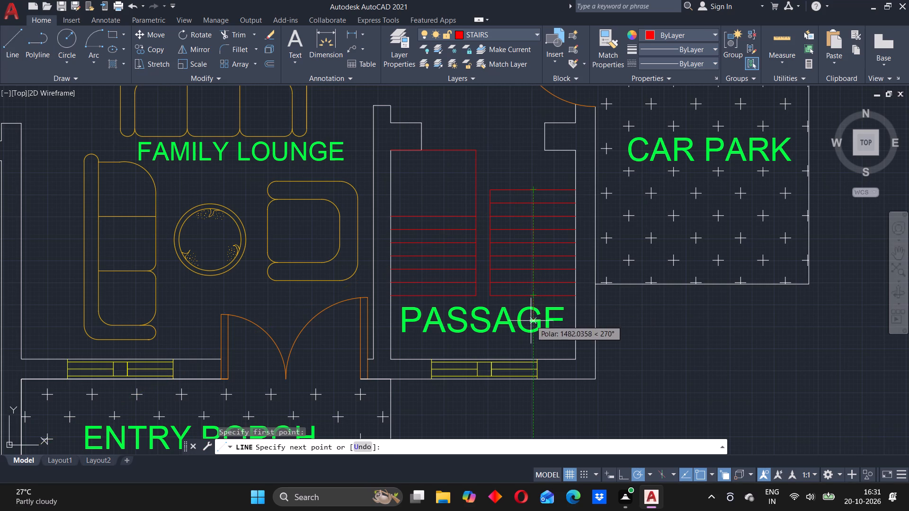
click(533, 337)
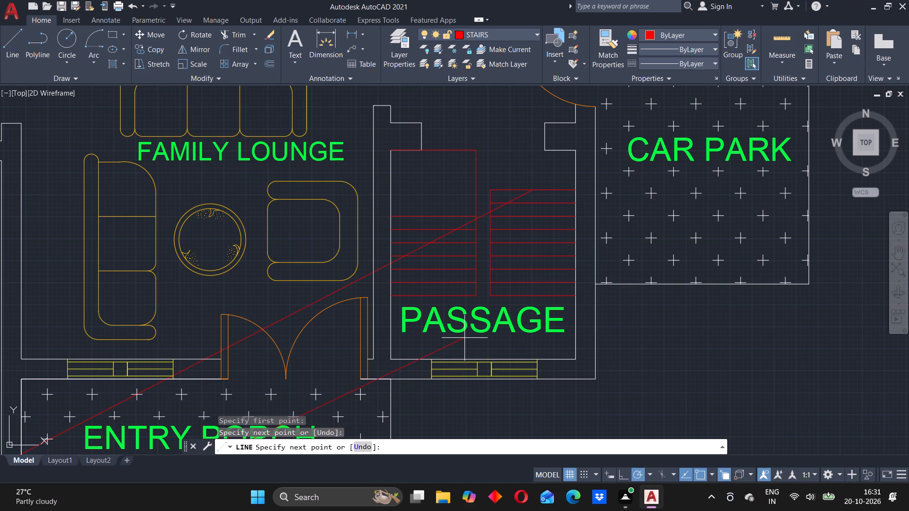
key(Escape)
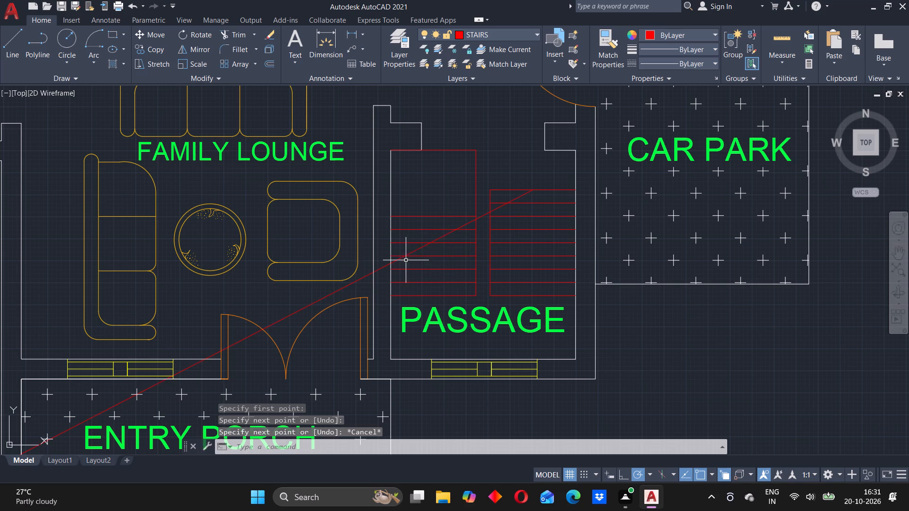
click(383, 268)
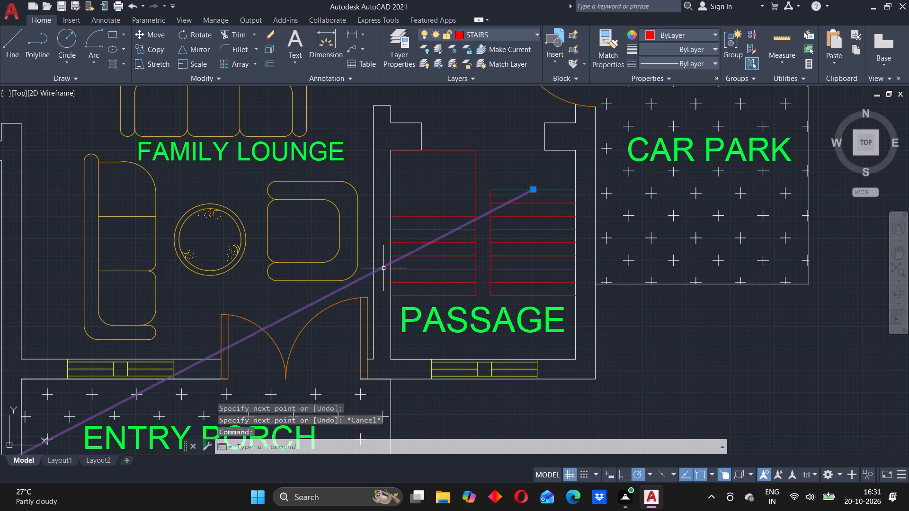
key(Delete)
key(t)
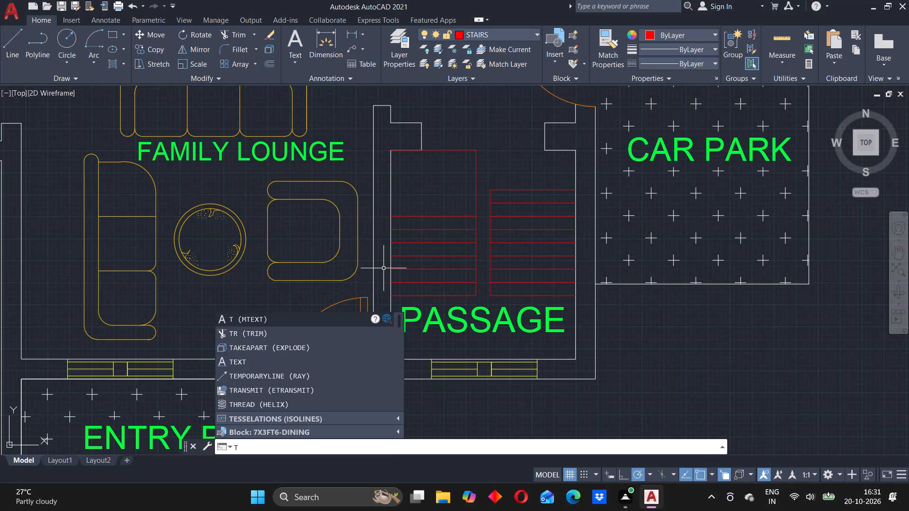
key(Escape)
Draw a line from the right flight's top tread midpoint down to the landing, across, about 1600 up the left flight's centre, and left to the wall.
key(l)
key(Return)
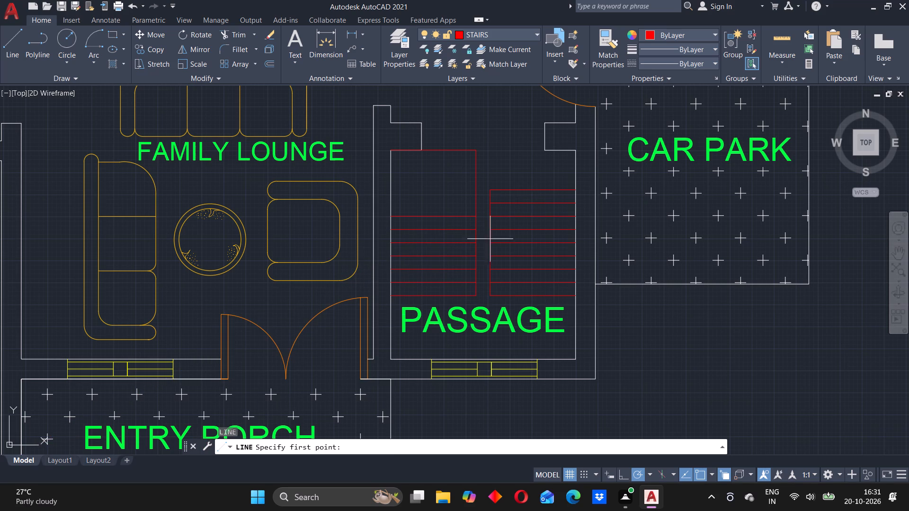
click(535, 191)
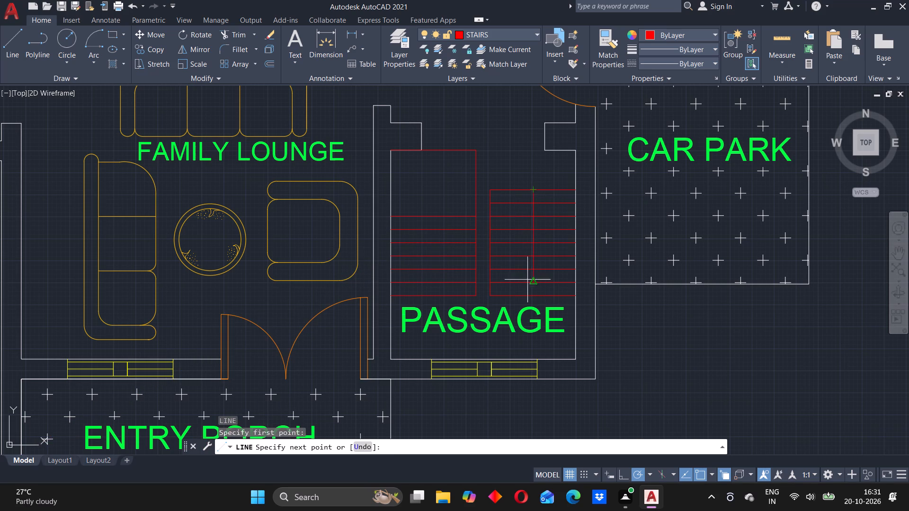
click(533, 341)
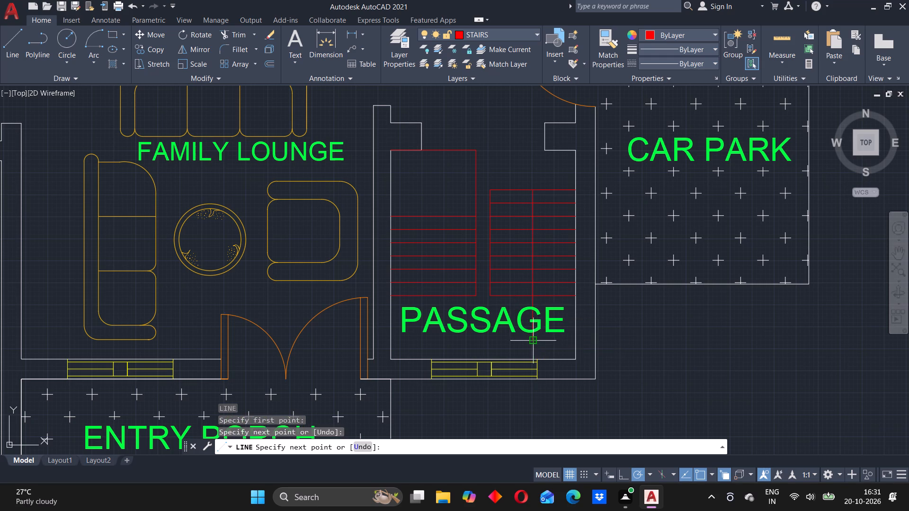
click(433, 341)
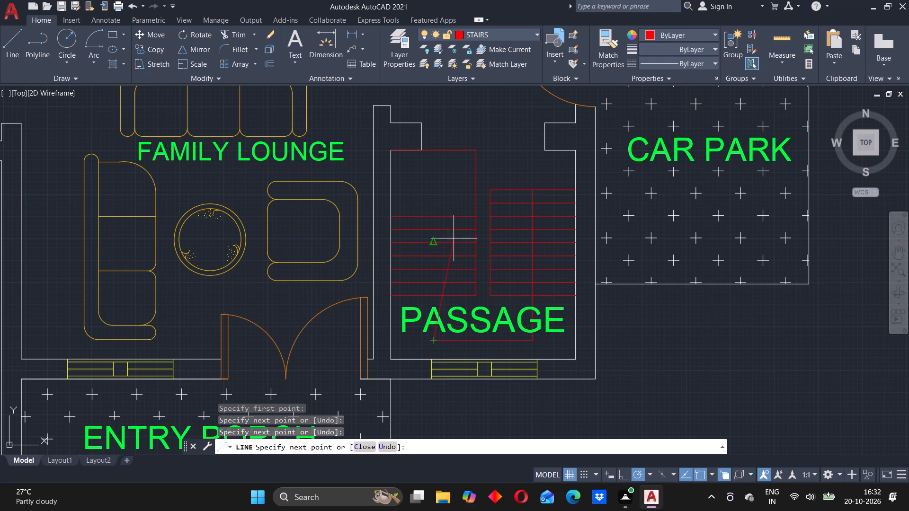
click(434, 201)
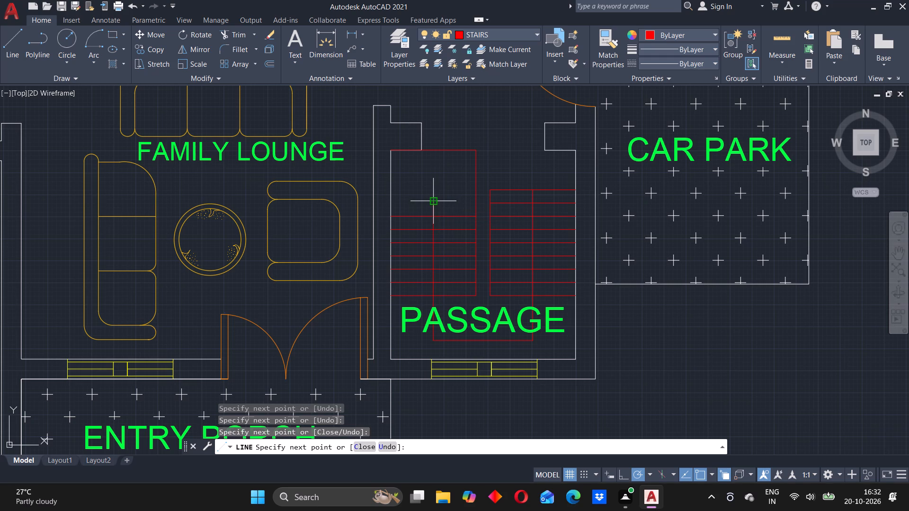
click(394, 201)
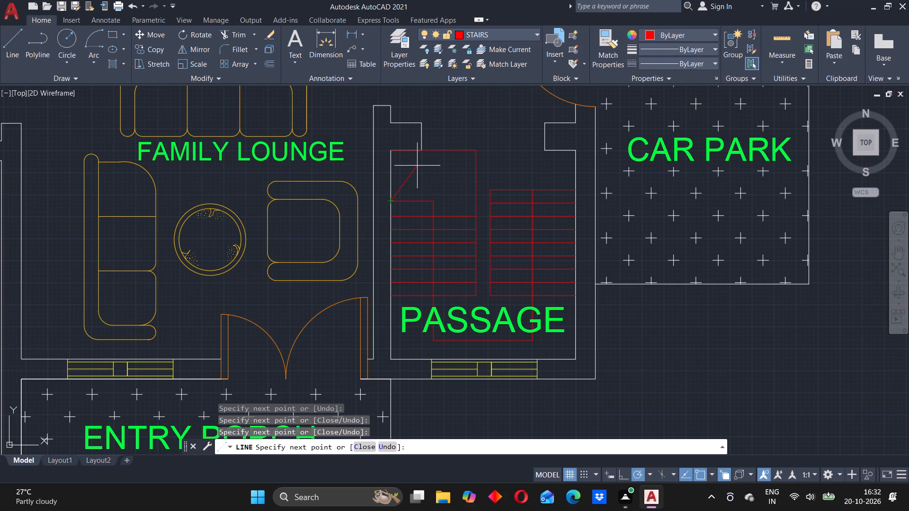
key(Escape)
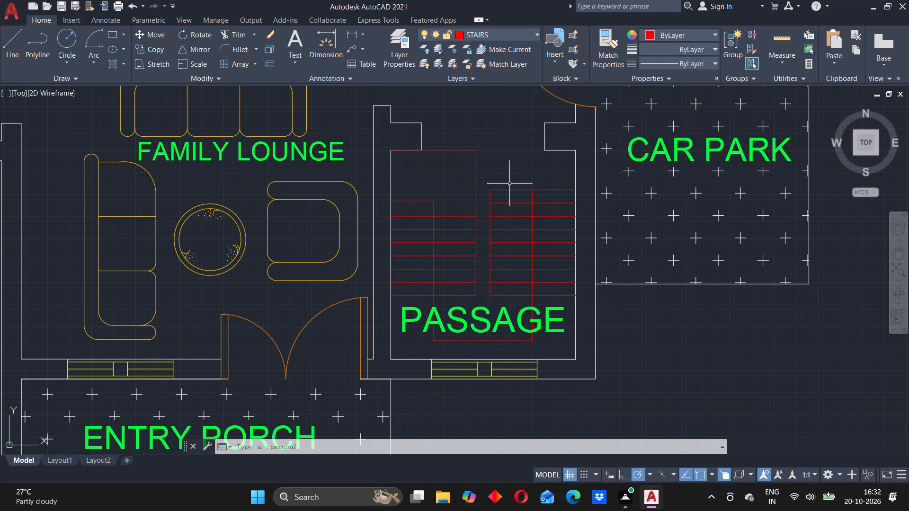
Draw a closed triangular arrowhead at the wall end of the left flight's walking line, with its tip on the wall.
click(10, 40)
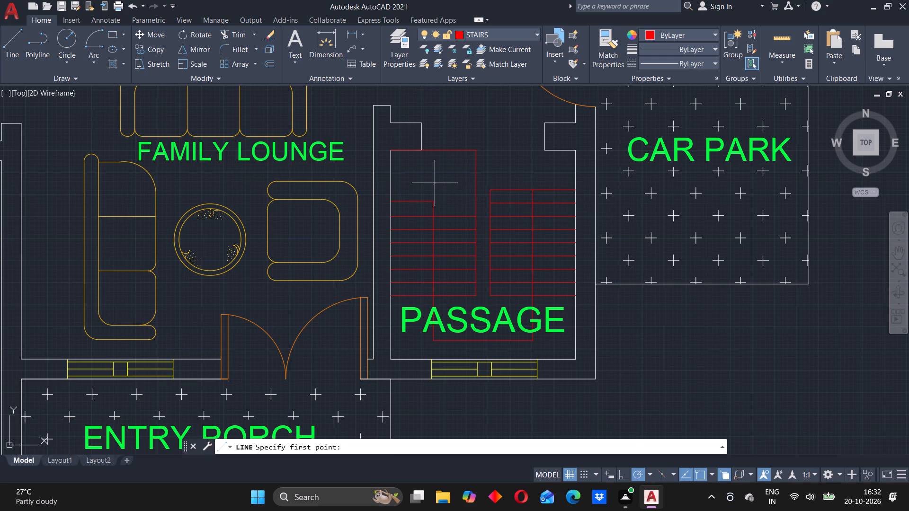
click(390, 201)
click(411, 183)
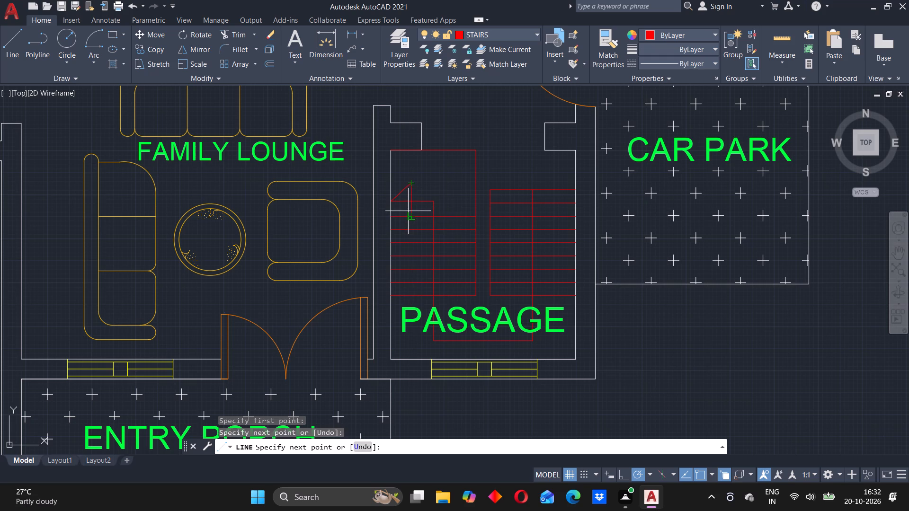
click(411, 211)
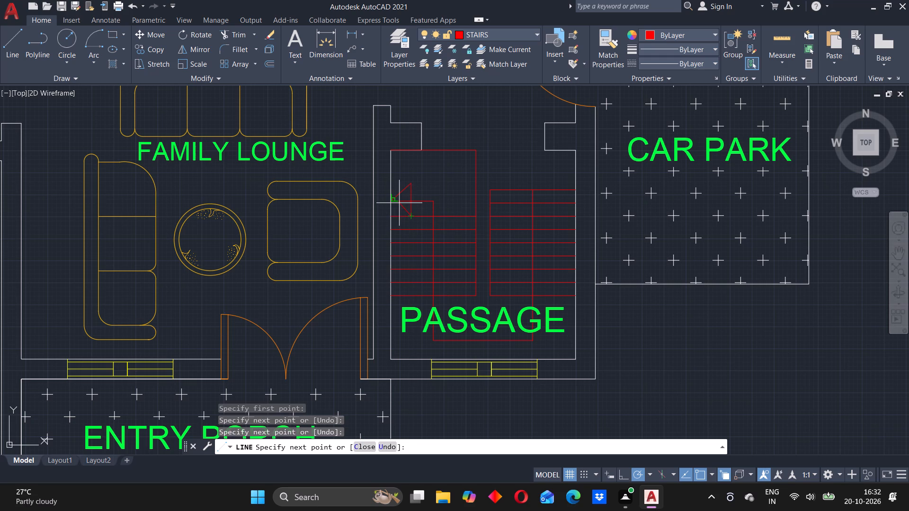
click(392, 204)
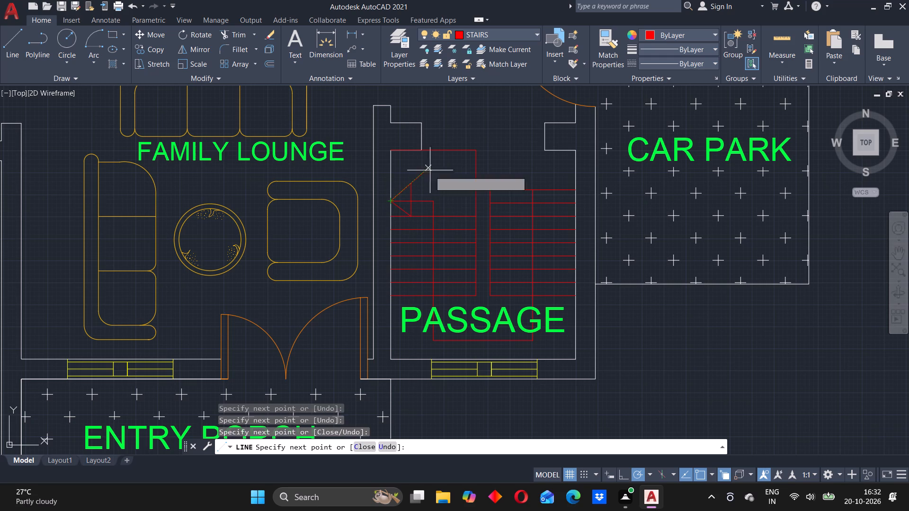
right_click(466, 118)
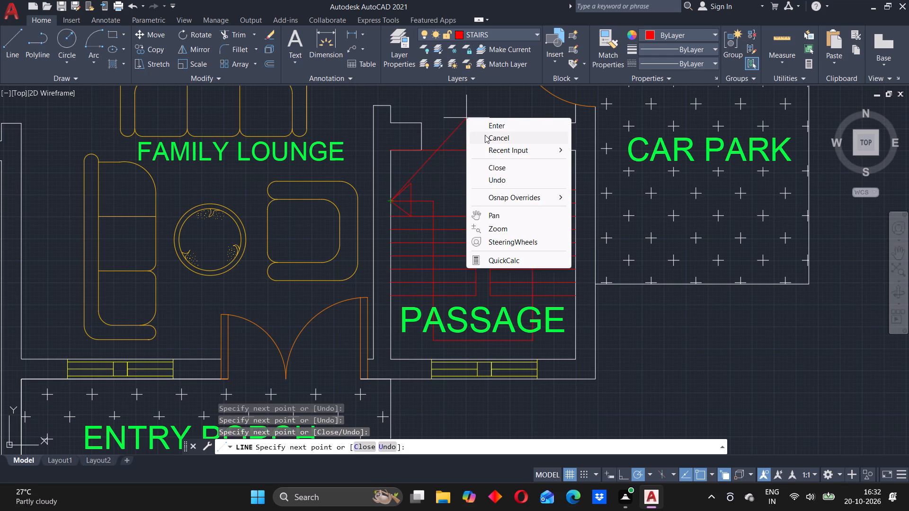
click(485, 135)
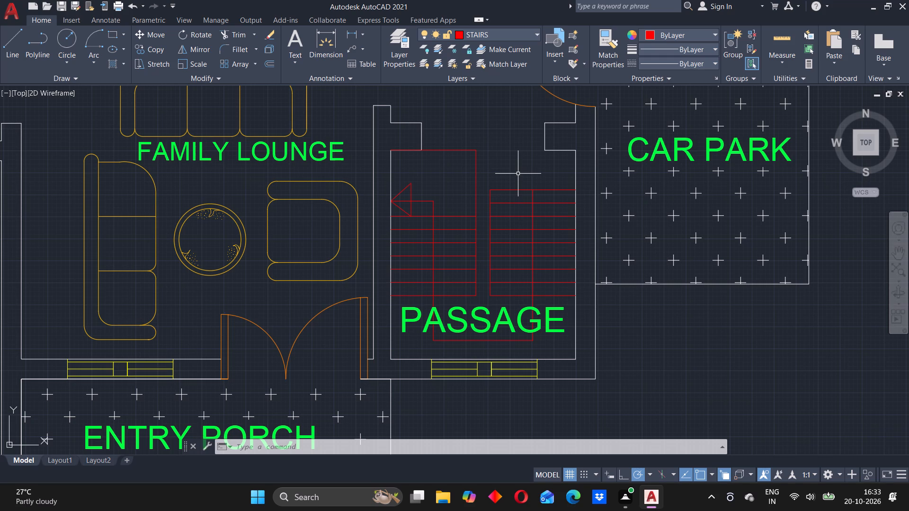
Review the whole ground floor plan, checking the staircase and the surrounding rooms.
scroll(482, 282, down, 2)
scroll(460, 197, down, 1)
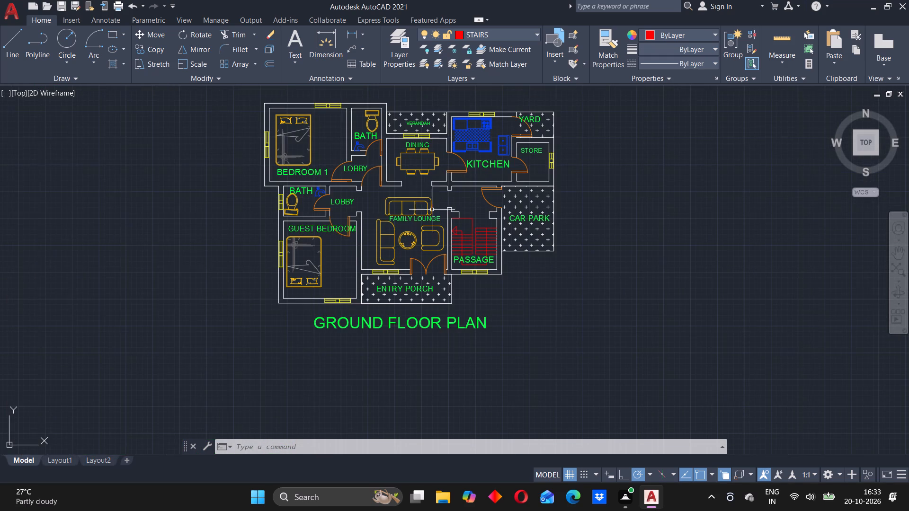
middle_drag(409, 200, 423, 226)
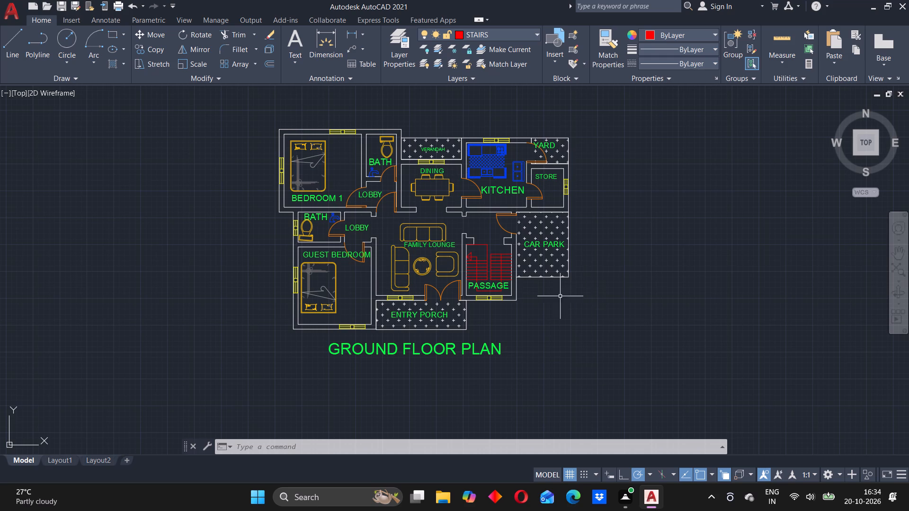
middle_drag(536, 294, 561, 334)
scroll(431, 299, up, 2)
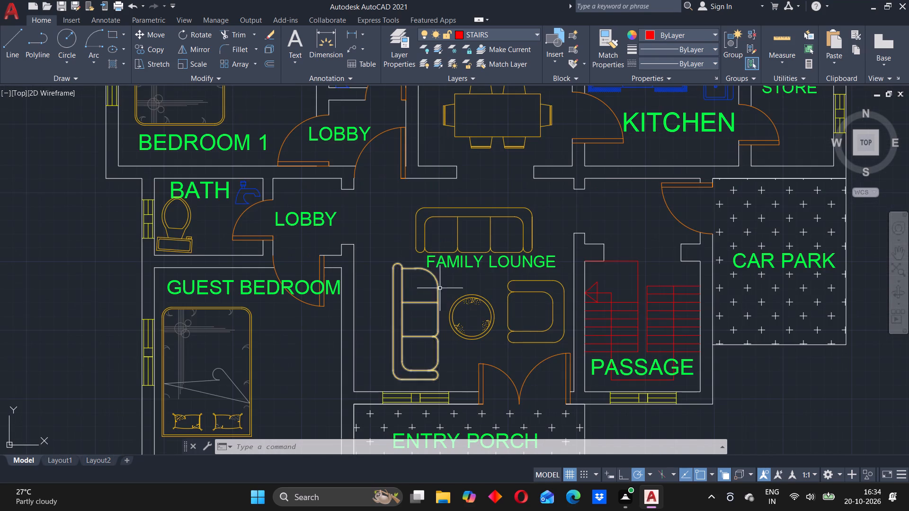
scroll(443, 282, down, 1)
middle_drag(486, 313, 459, 279)
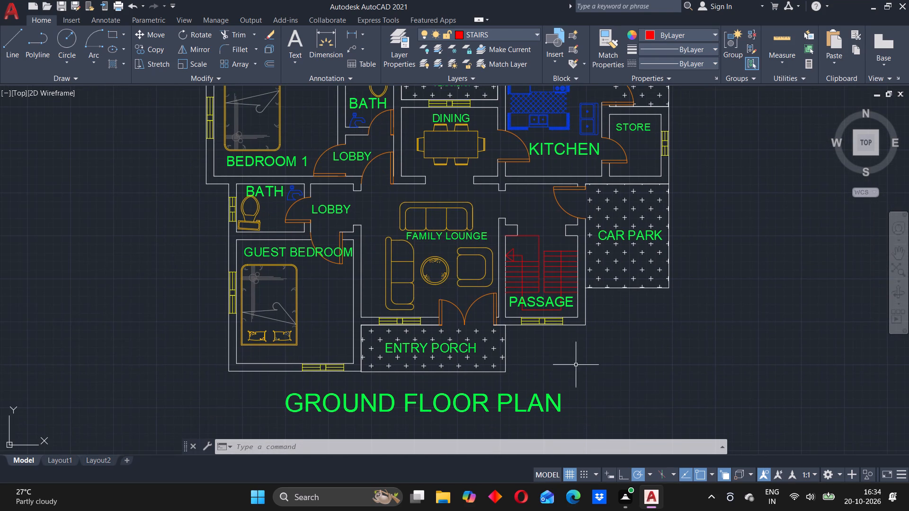
middle_drag(416, 257, 444, 311)
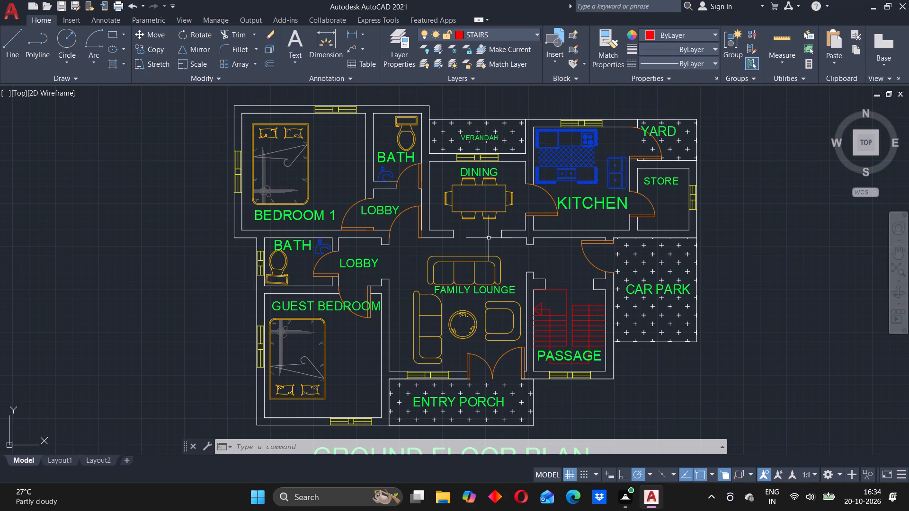
scroll(490, 238, down, 1)
middle_drag(535, 253, 356, 235)
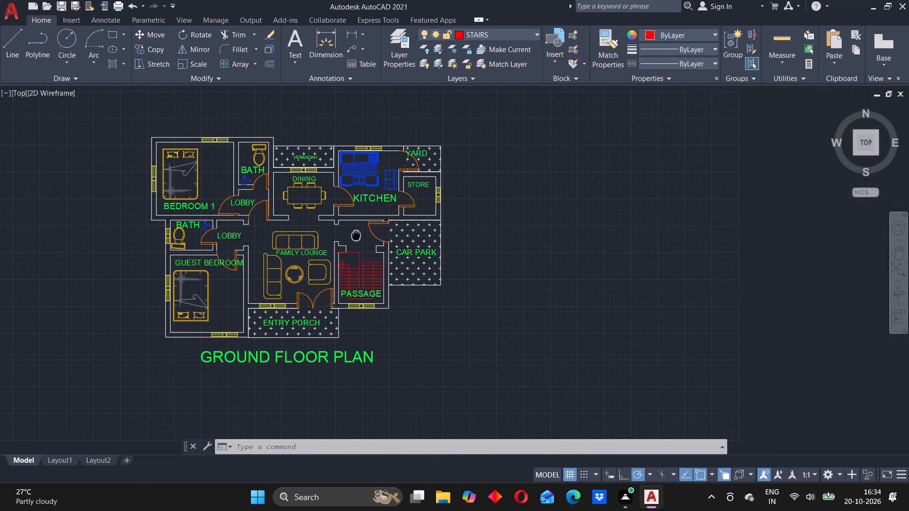
middle_drag(356, 235, 276, 248)
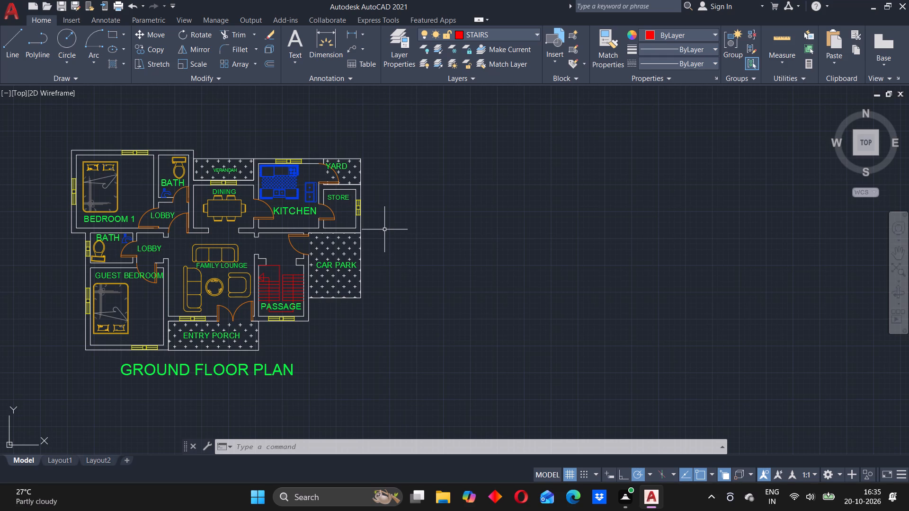
middle_drag(376, 253, 505, 239)
scroll(433, 264, down, 1)
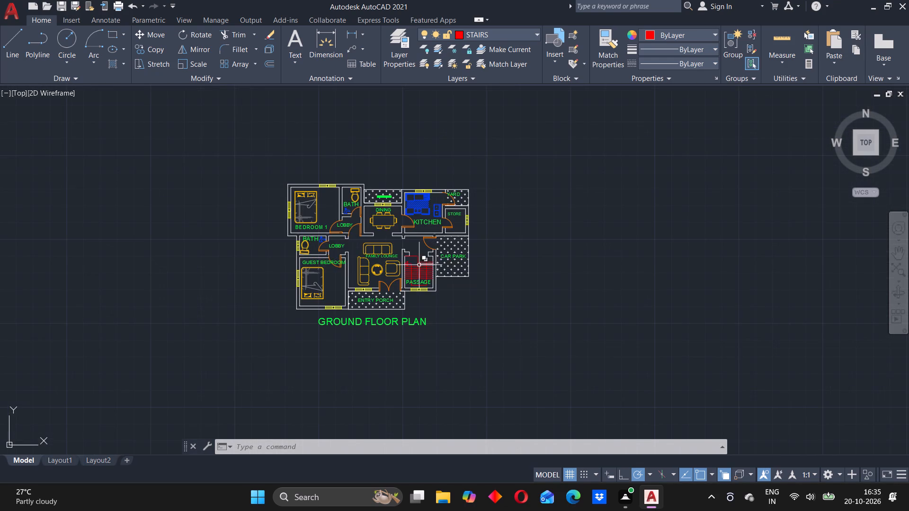
Erase the toilet block in the bath above the guest bedroom.
scroll(304, 265, up, 1)
scroll(367, 246, up, 3)
scroll(343, 229, down, 1)
middle_drag(325, 230, 326, 230)
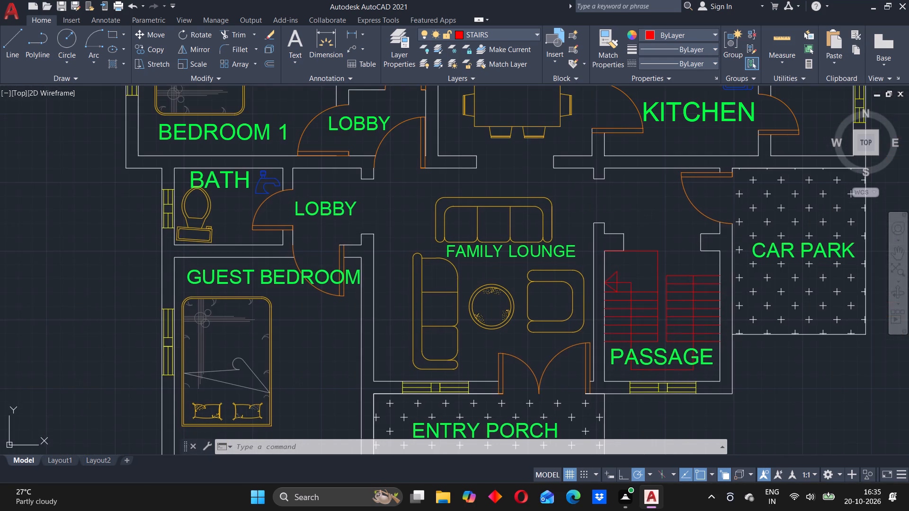
middle_drag(326, 230, 371, 256)
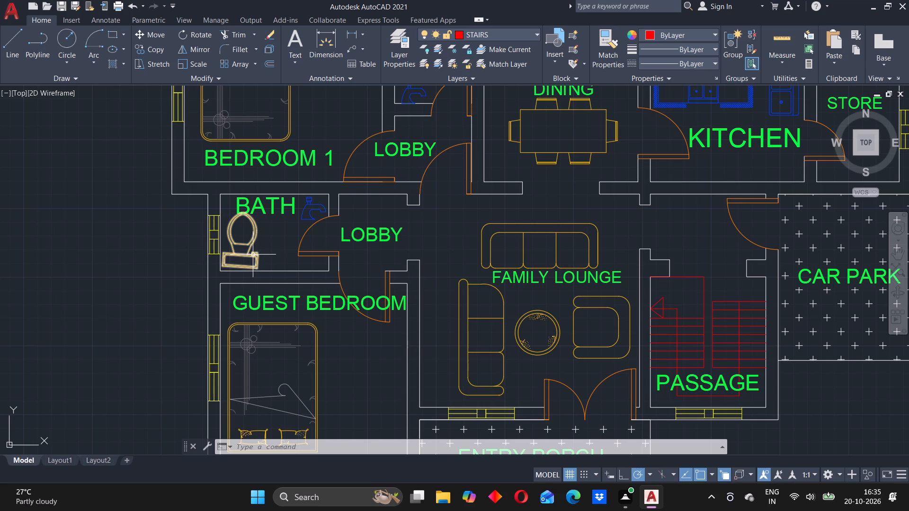
click(252, 255)
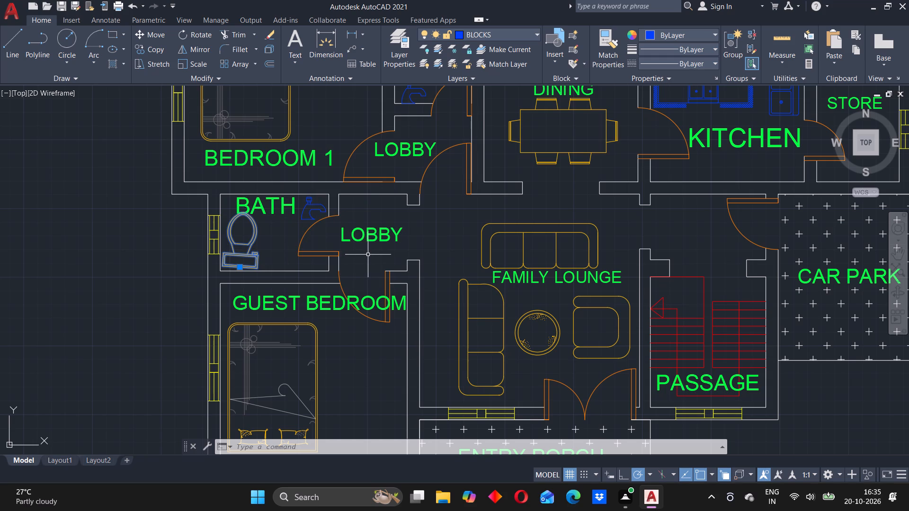
key(Delete)
Copy the toilet block from the bath beside Bedroom 1 to the empty space outside Bedroom 1's window wall.
middle_drag(380, 129, 353, 264)
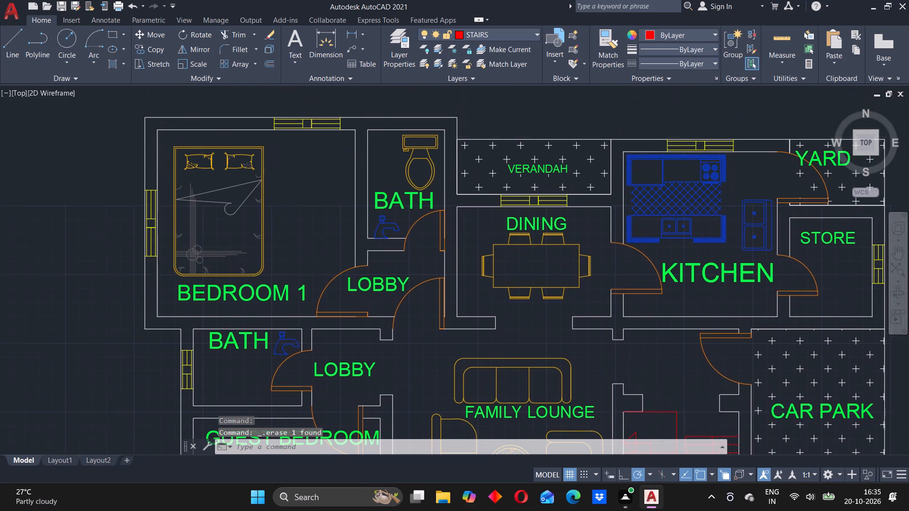
click(410, 138)
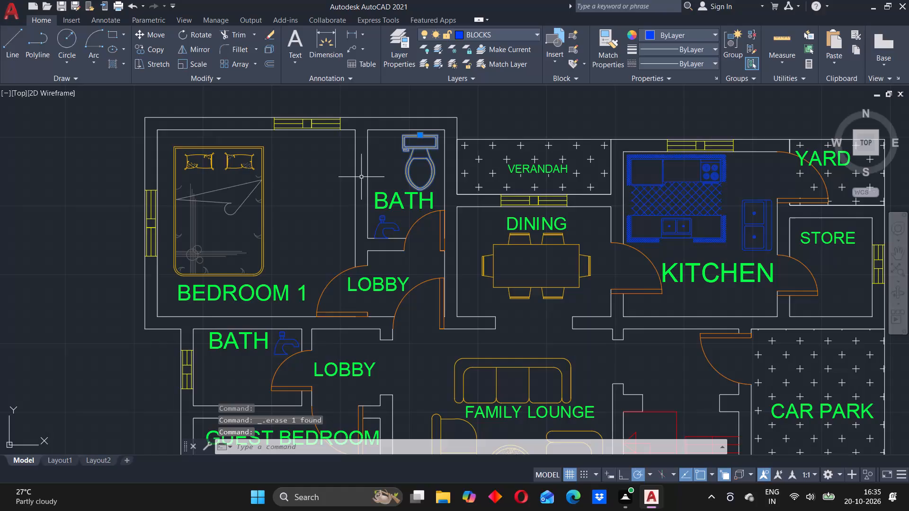
text(CO)
key(Return)
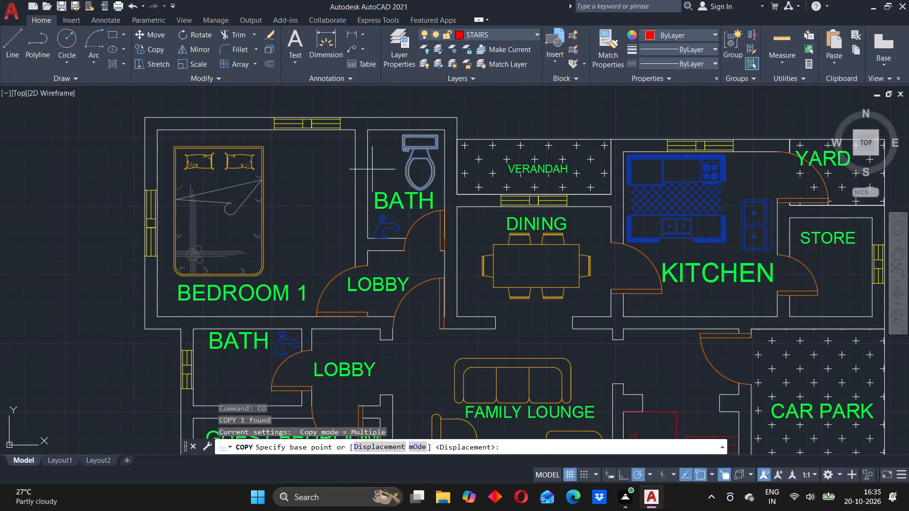
click(410, 145)
click(45, 193)
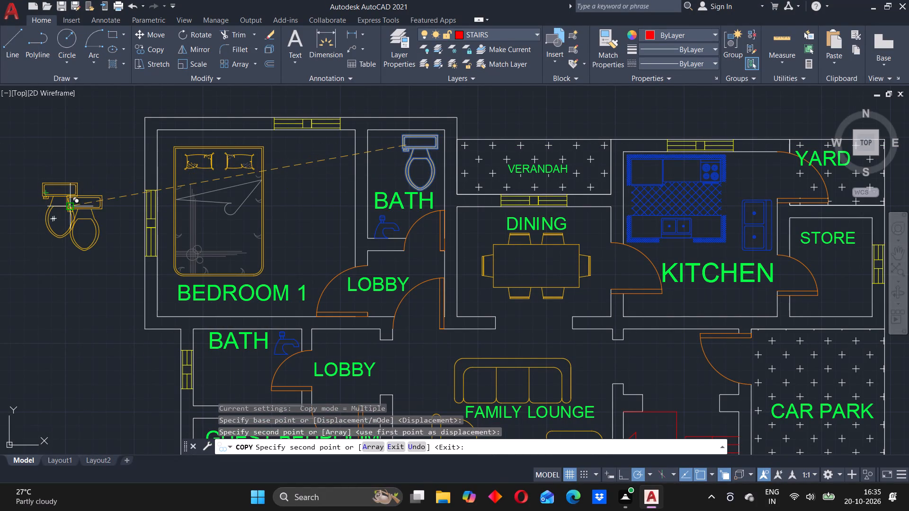
key(Escape)
Rotate the copied toilet block 90° about its tank's outer corner.
scroll(76, 204, up, 1)
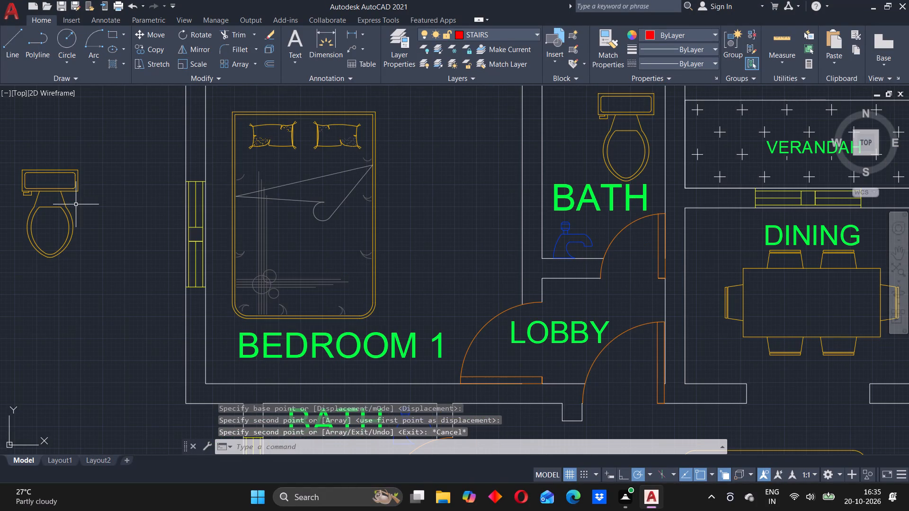
scroll(78, 204, down, 1)
middle_drag(106, 232, 225, 156)
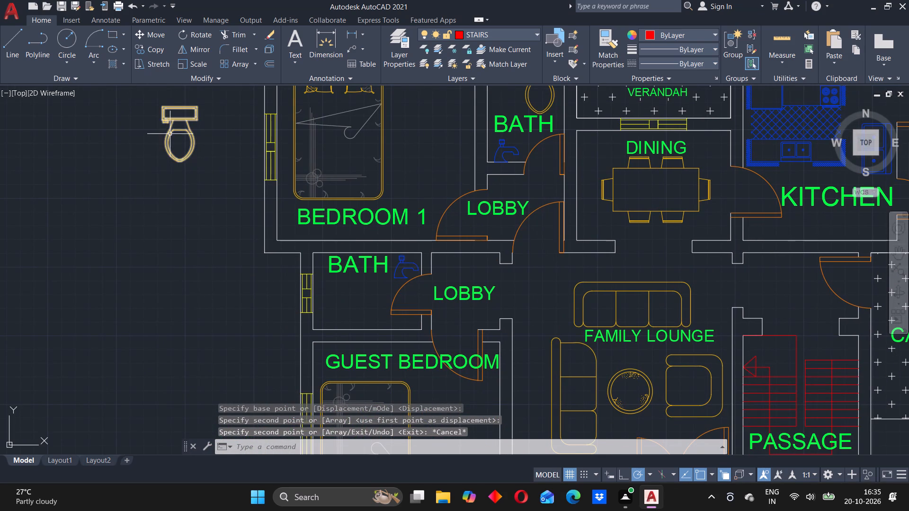
click(170, 134)
text(RO)
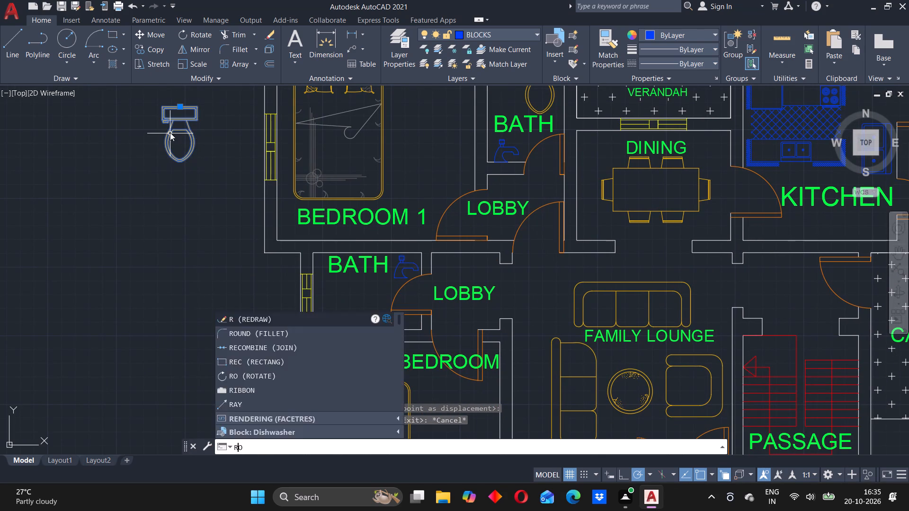
key(Return)
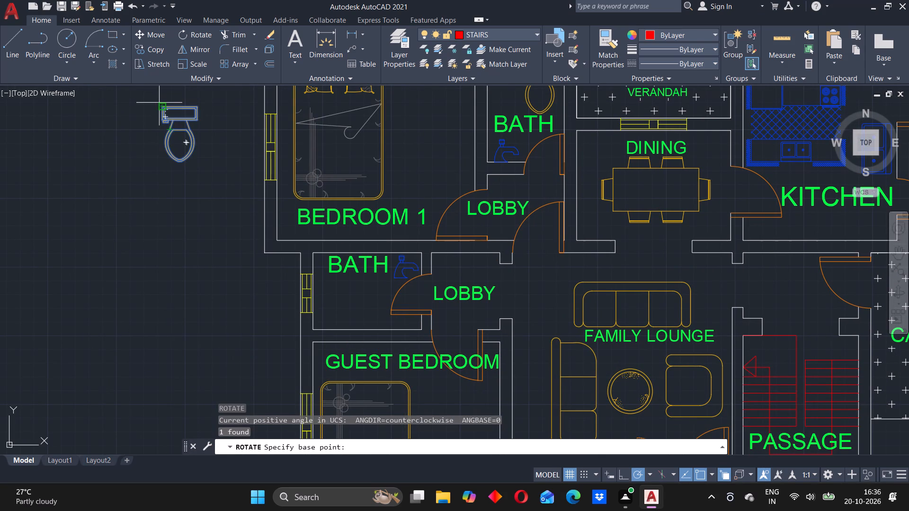
click(160, 105)
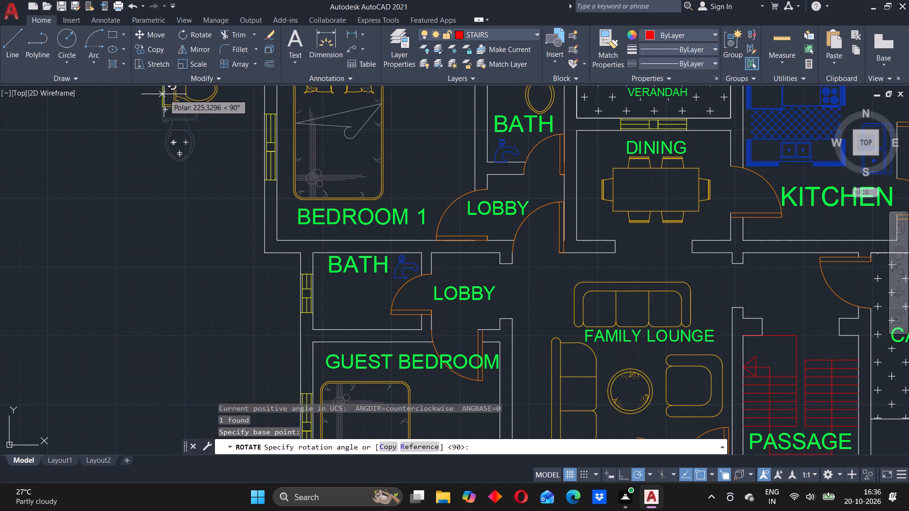
click(164, 94)
Move the rotated toilet by its tank corner into the lower window-side corner of the bath above the guest bedroom.
click(177, 103)
key(m)
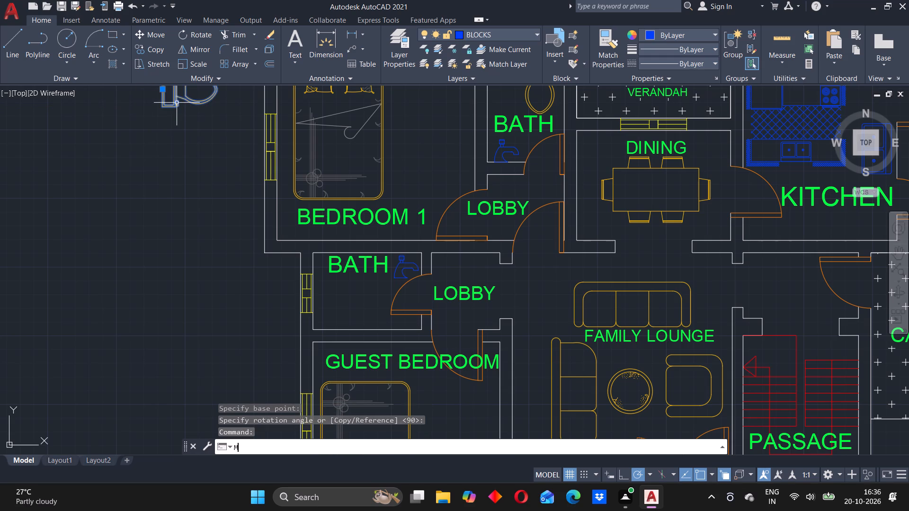
key(Return)
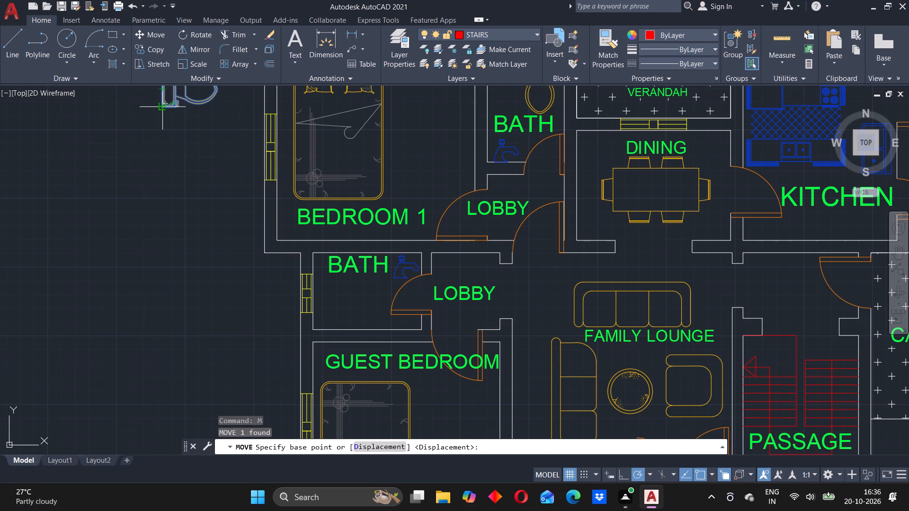
click(159, 106)
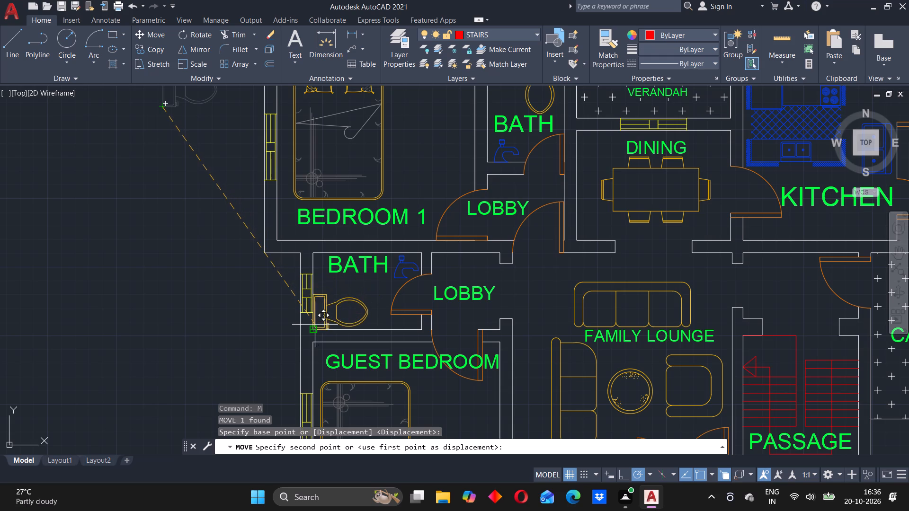
click(315, 325)
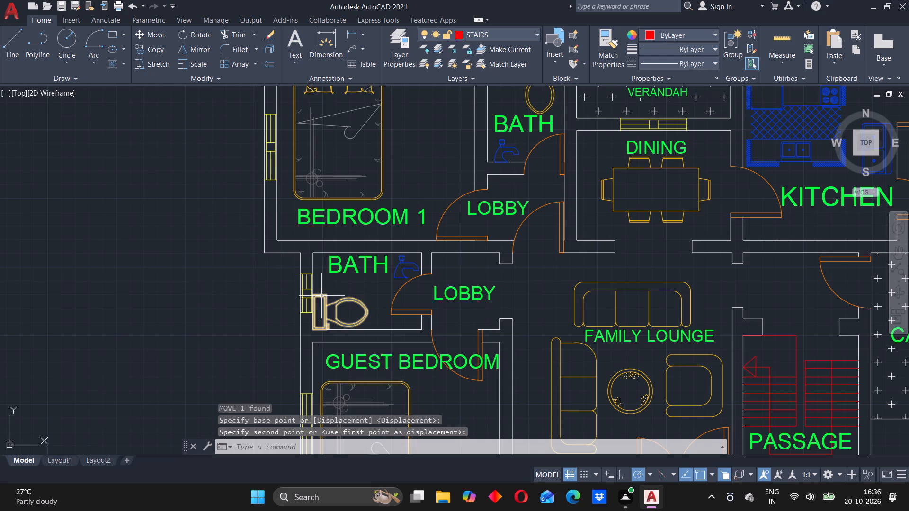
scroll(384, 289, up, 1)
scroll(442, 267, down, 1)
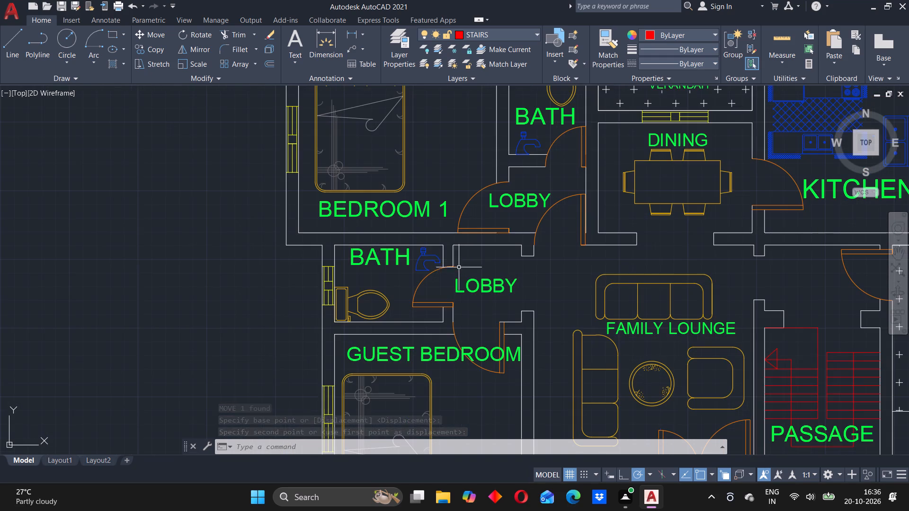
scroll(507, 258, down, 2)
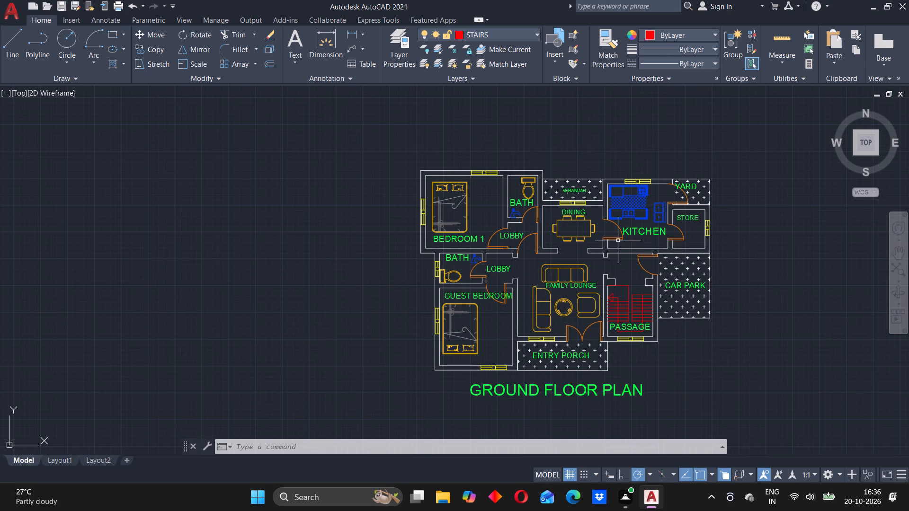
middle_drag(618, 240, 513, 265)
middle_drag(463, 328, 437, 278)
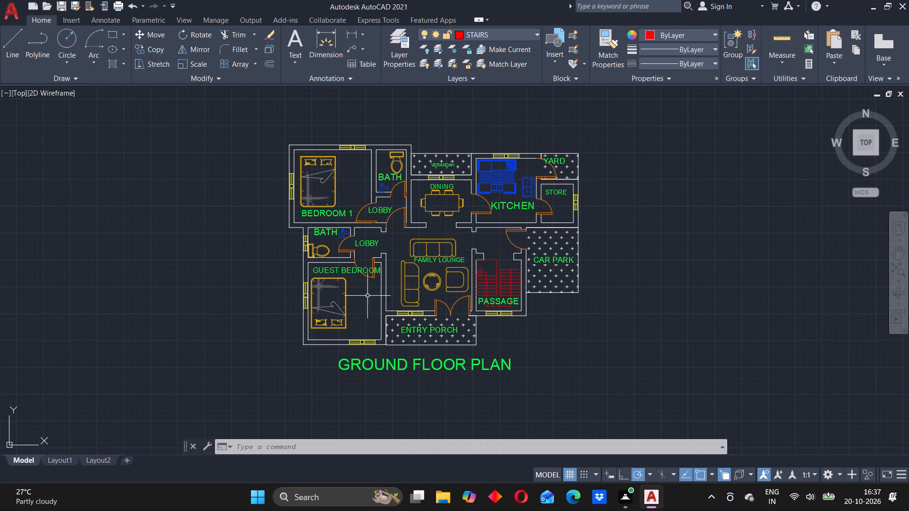
Scale up the VERANDAH label about its last letter until its lettering roughly matches the DINING label's size.
scroll(401, 215, up, 1)
middle_drag(394, 252, 317, 244)
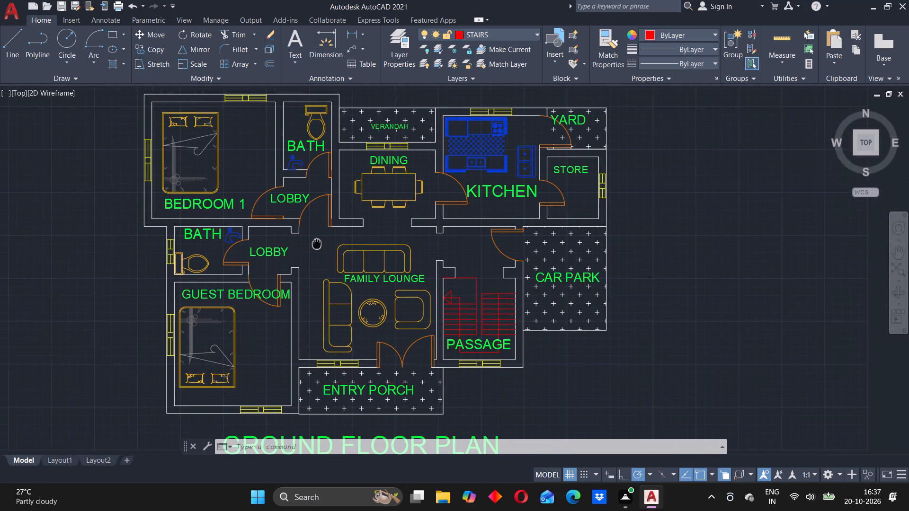
middle_drag(317, 244, 281, 239)
scroll(276, 235, down, 2)
middle_drag(417, 205, 379, 206)
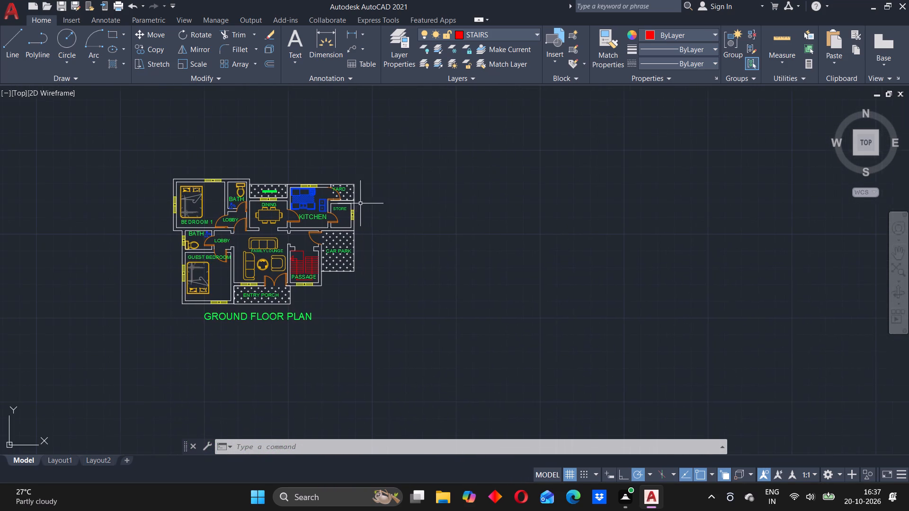
scroll(353, 207, up, 1)
scroll(268, 211, up, 2)
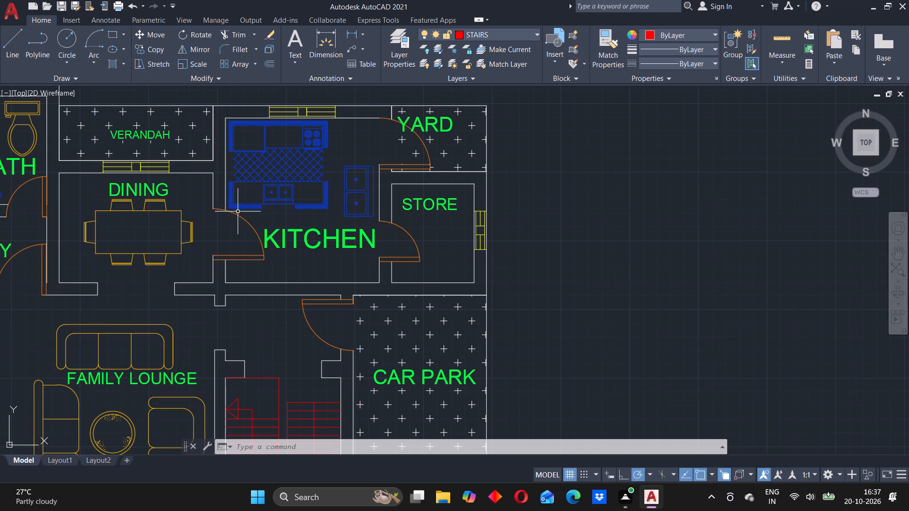
click(140, 137)
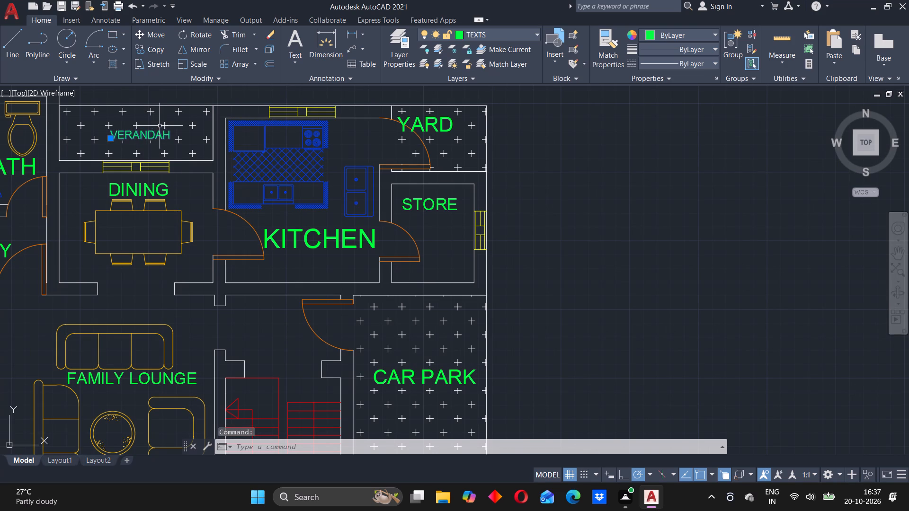
text(SC)
key(Return)
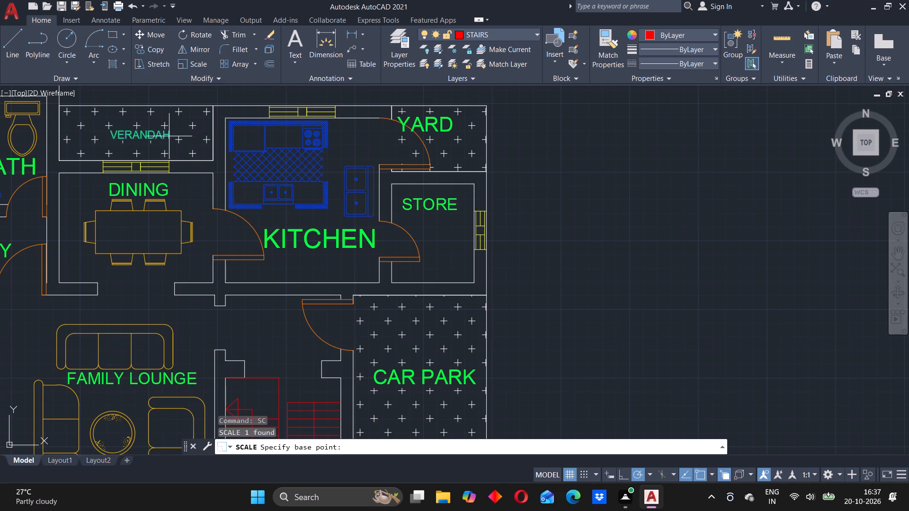
click(168, 138)
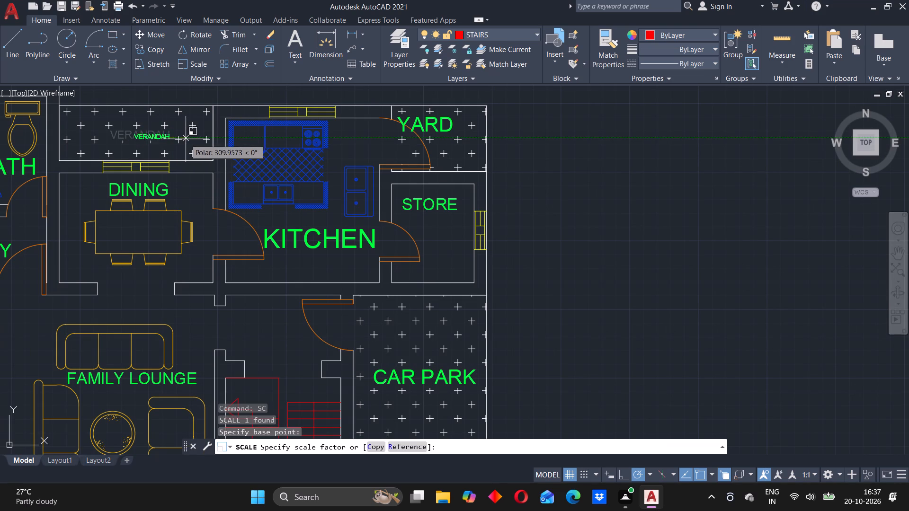
click(210, 141)
Move the enlarged VERANDAH label about 215 units horizontally toward the kitchen to centre it in the verandah.
click(141, 136)
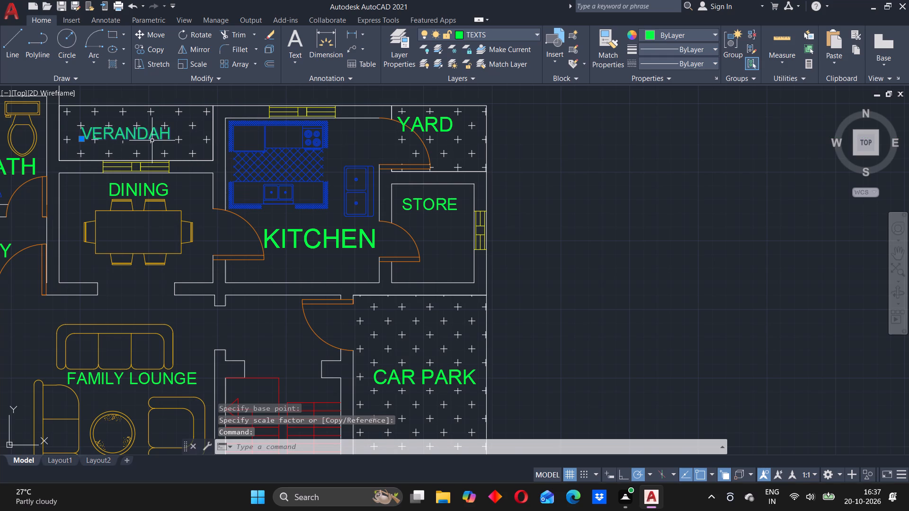
key(m)
key(Return)
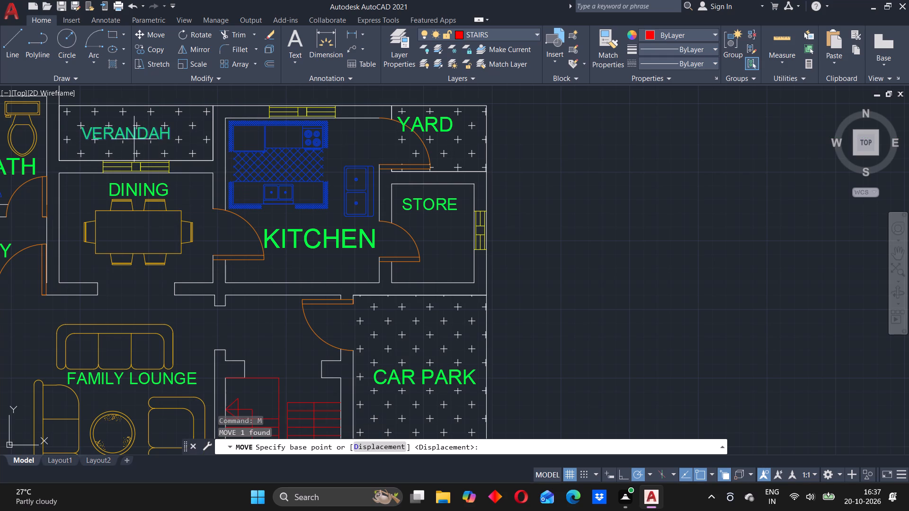
click(132, 136)
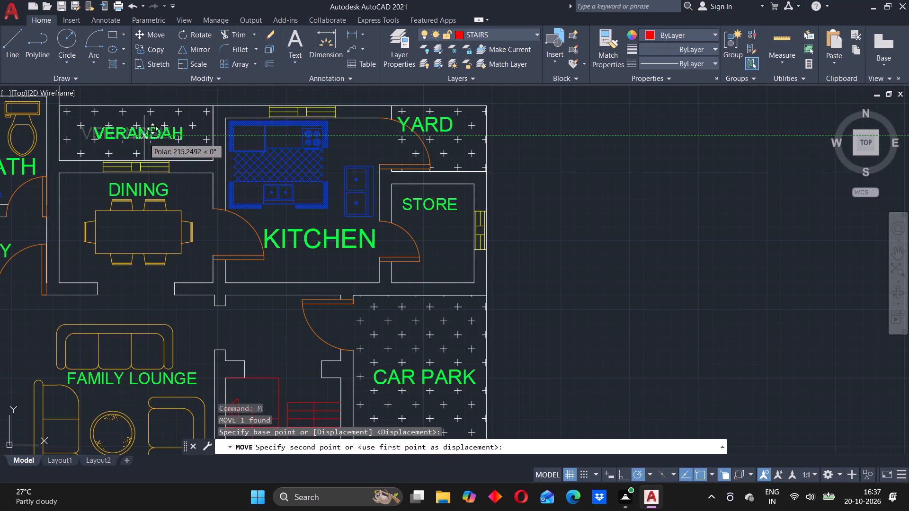
click(144, 138)
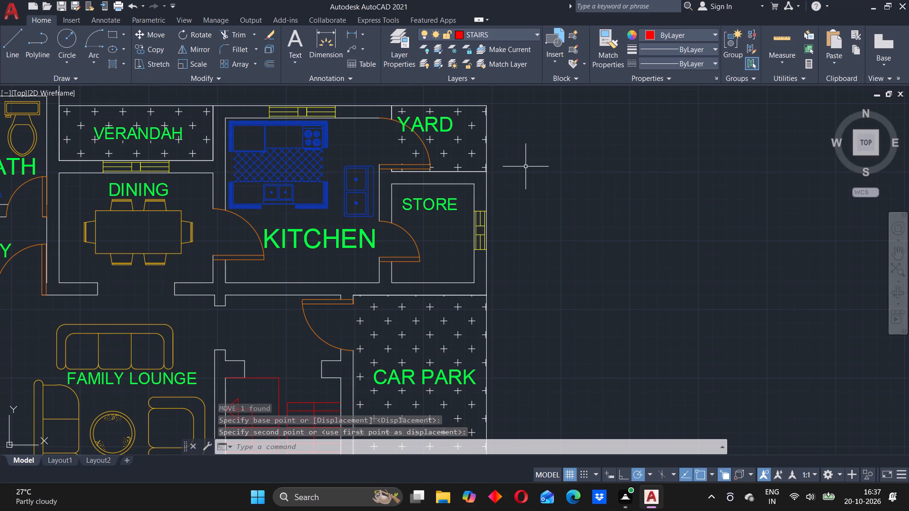
Move the YARD label about 290 units horizontally away from the kitchen door swing, toward the yard's outer edge.
click(427, 125)
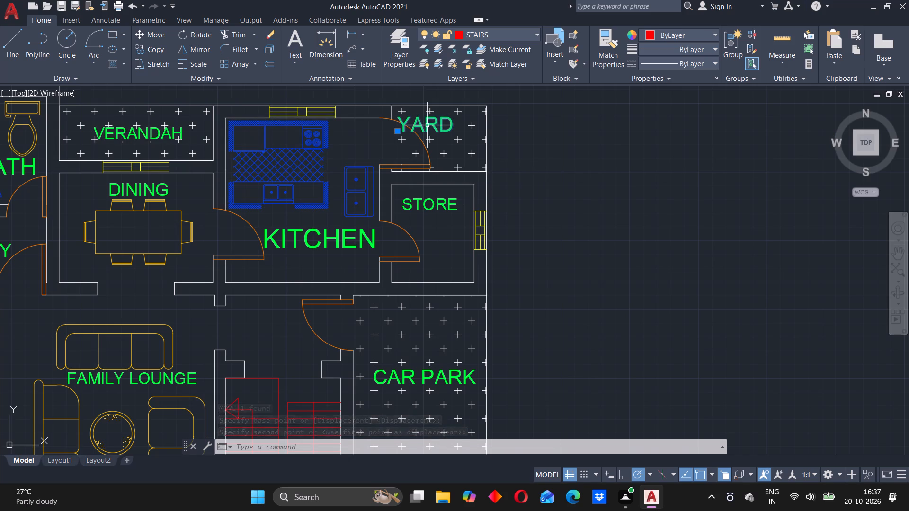
key(m)
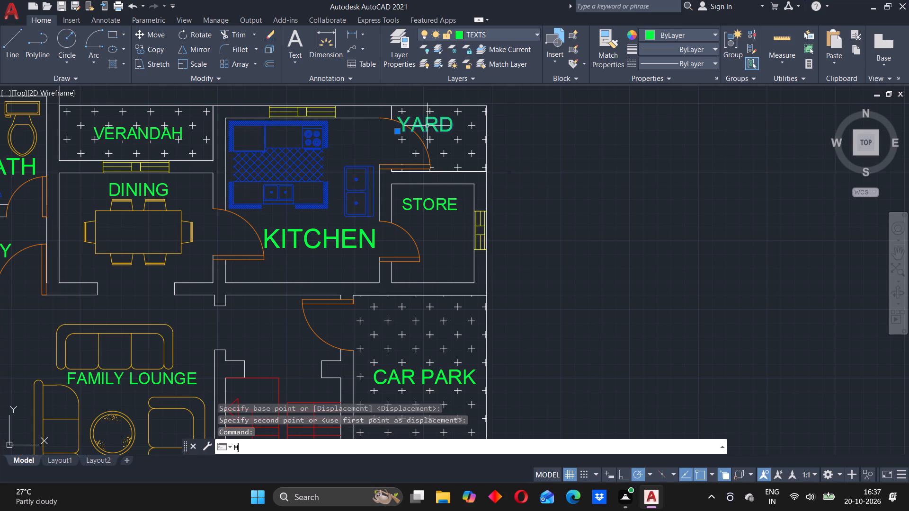
key(Return)
click(432, 125)
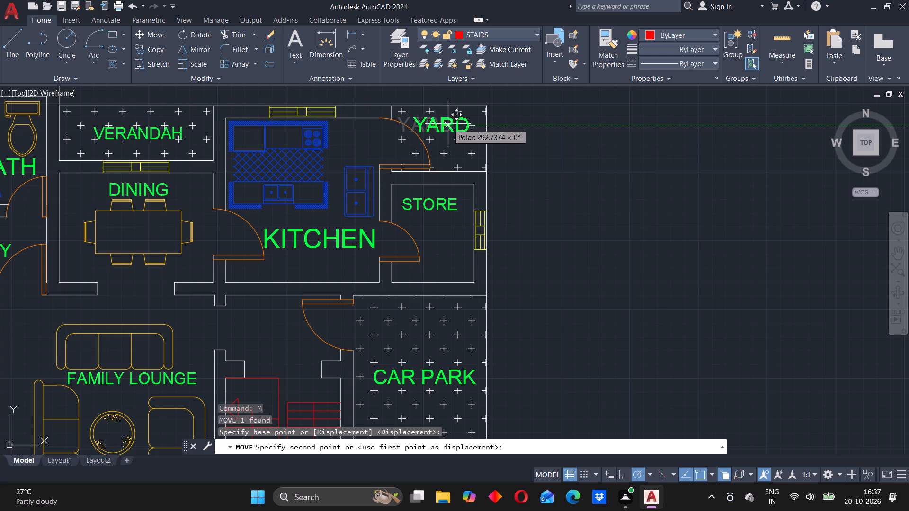
click(448, 124)
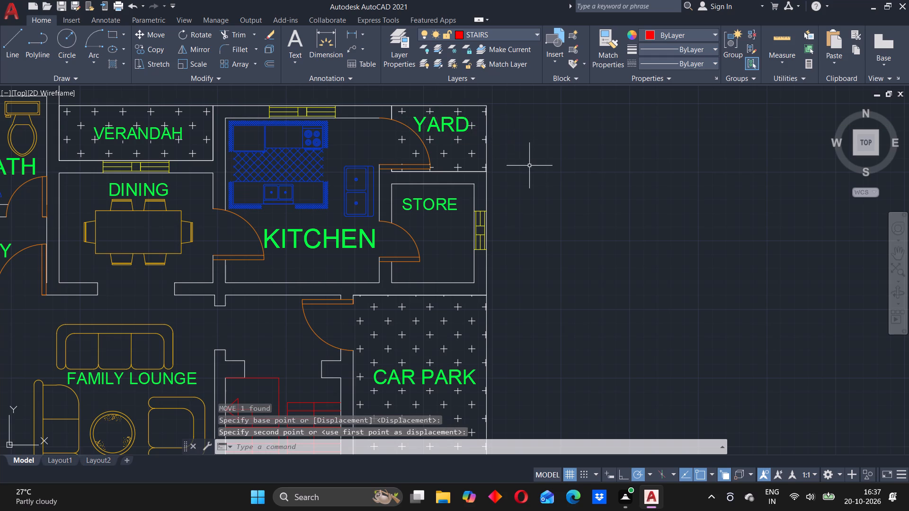
Review the whole ground floor plan, checking its room labels, fixtures, stairs and the free space around it.
scroll(459, 157, down, 3)
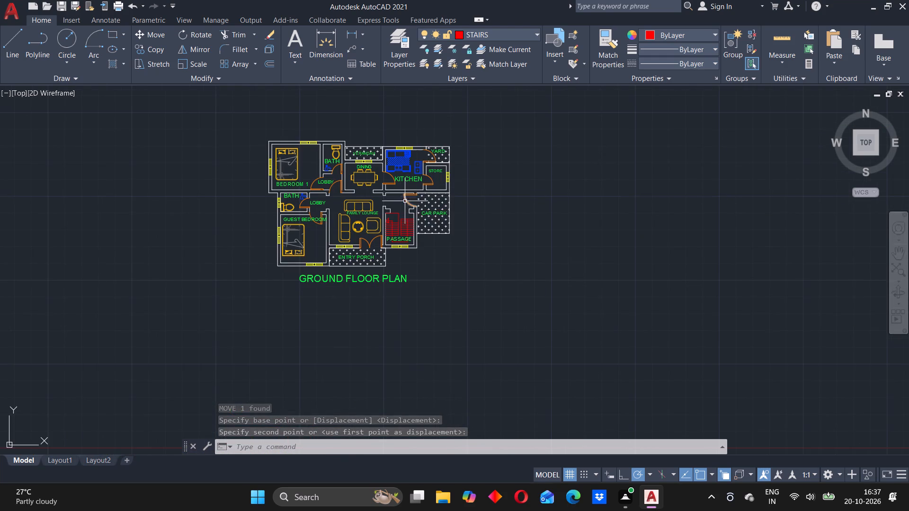
middle_drag(404, 201, 363, 187)
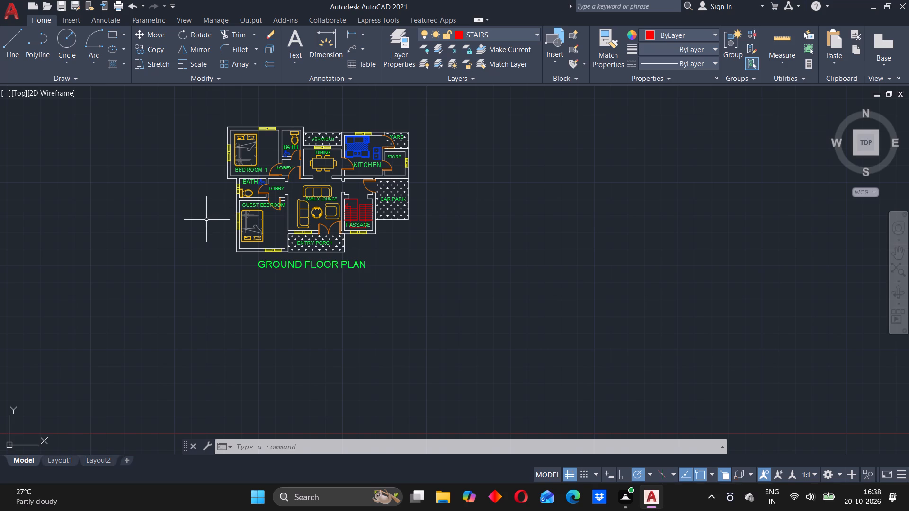
scroll(288, 181, up, 2)
middle_drag(304, 190, 364, 236)
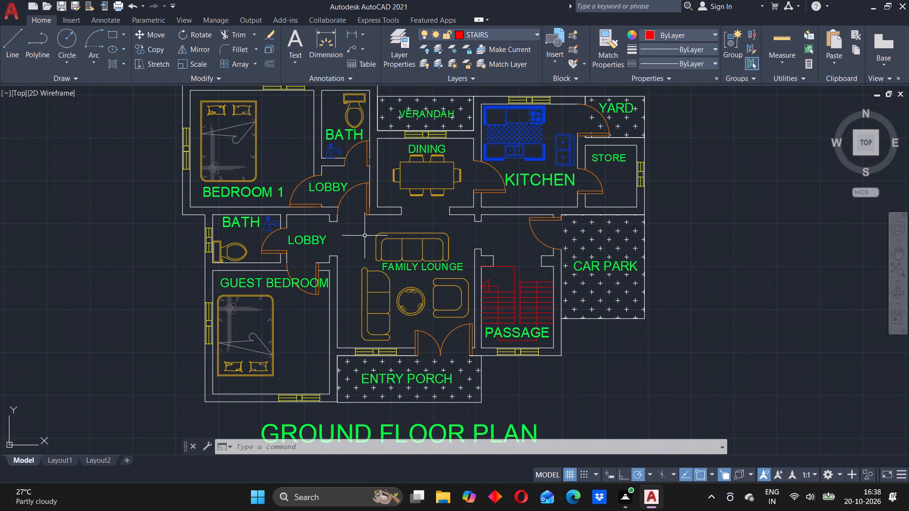
scroll(365, 236, down, 2)
scroll(361, 234, up, 1)
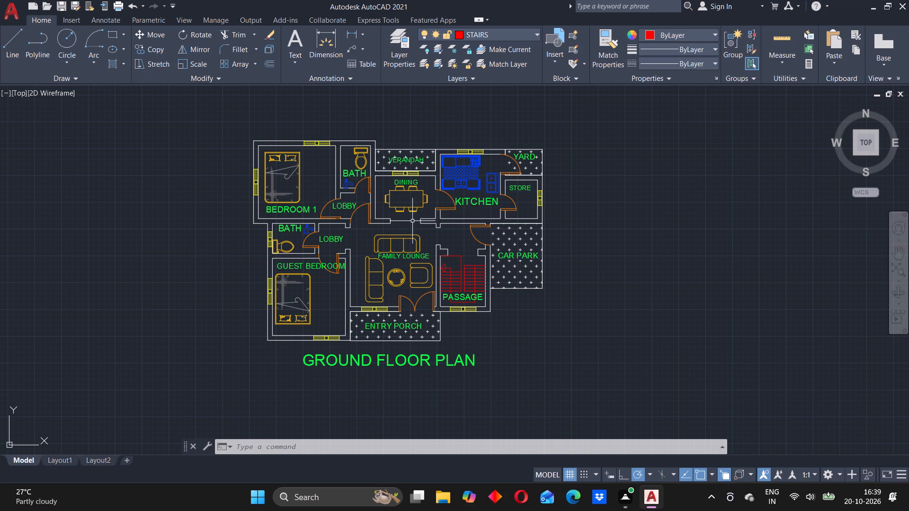
middle_drag(584, 205, 502, 250)
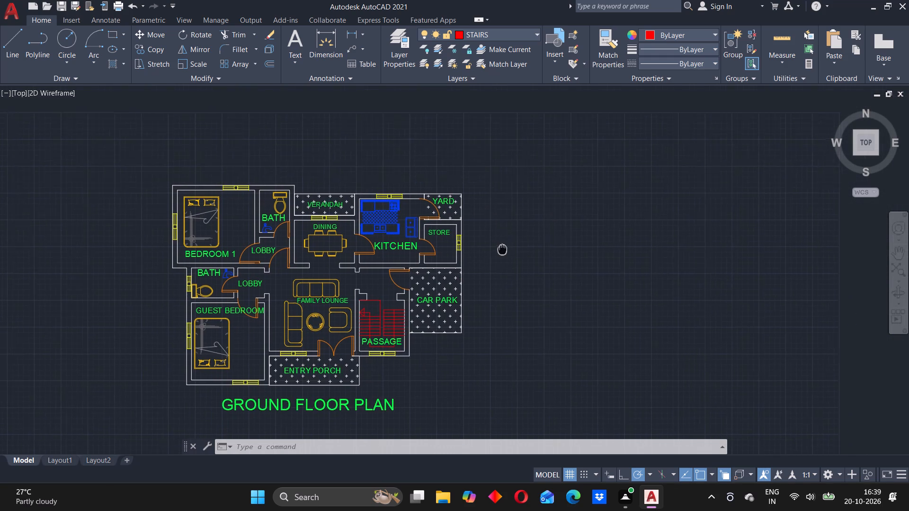
middle_drag(502, 250, 356, 198)
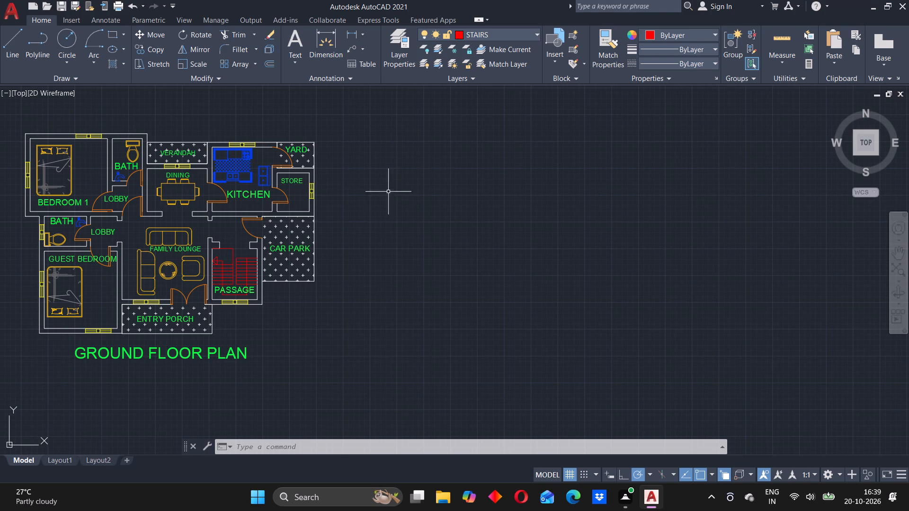
middle_drag(397, 223, 390, 224)
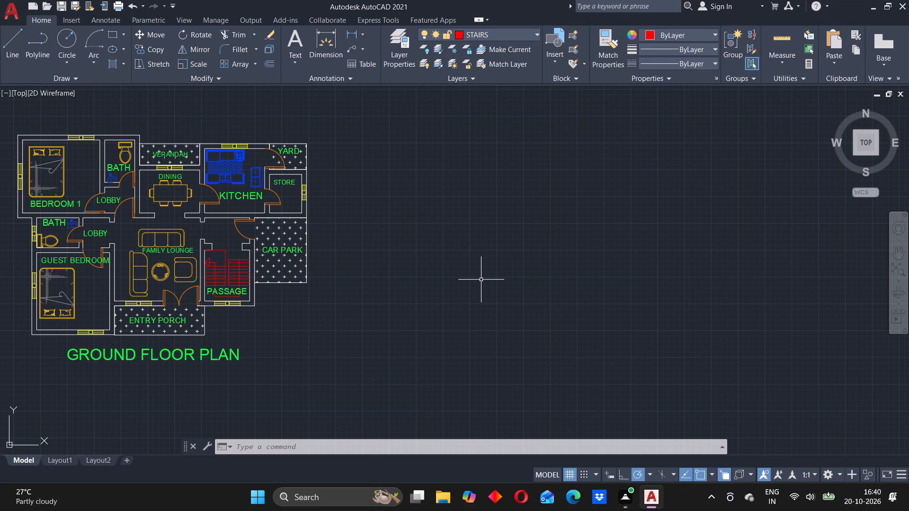
scroll(415, 230, up, 2)
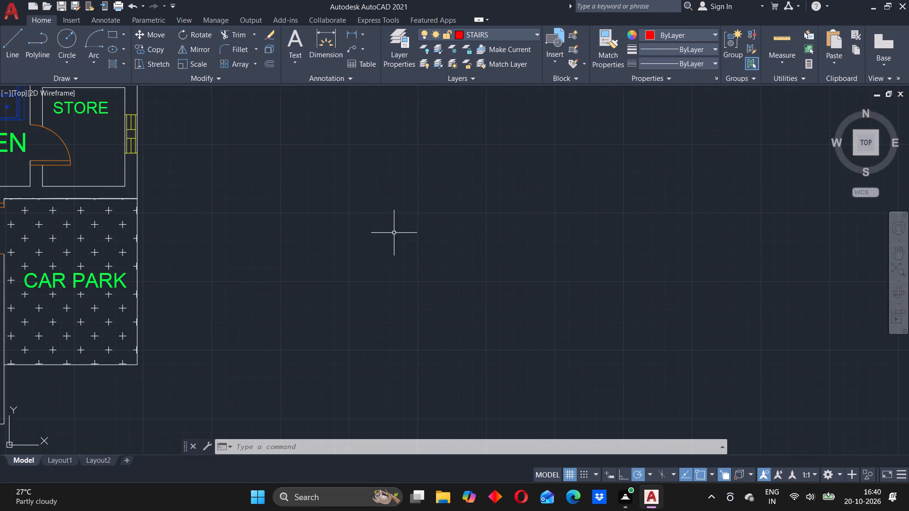
scroll(382, 234, down, 3)
middle_drag(321, 259, 410, 247)
middle_drag(446, 221, 453, 248)
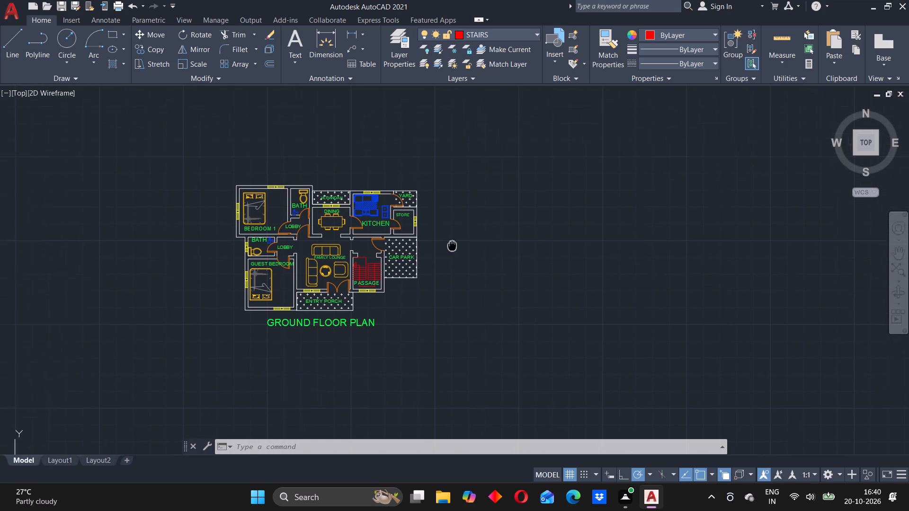
middle_drag(453, 248, 460, 273)
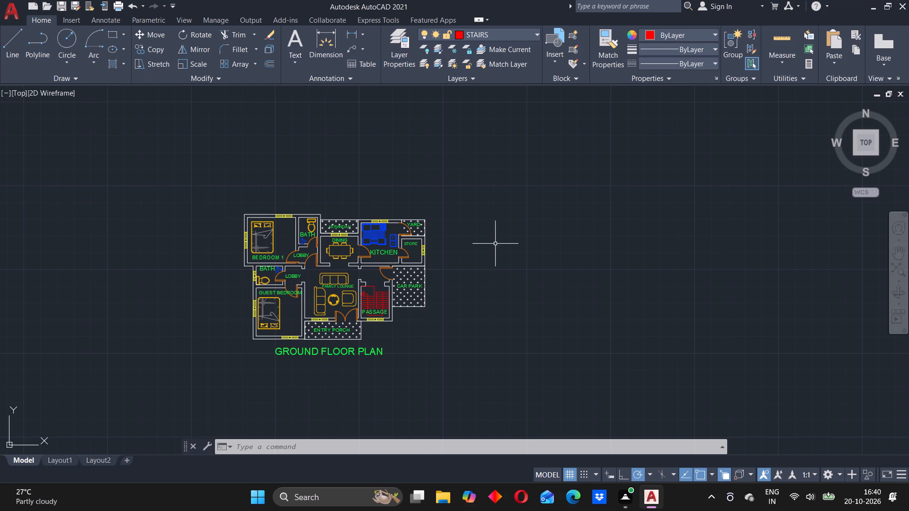
scroll(311, 257, up, 1)
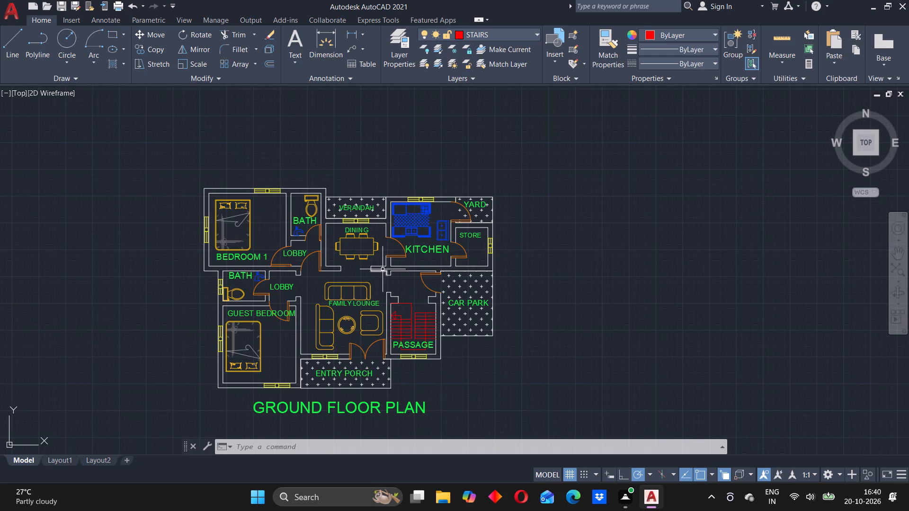
middle_drag(381, 269, 369, 227)
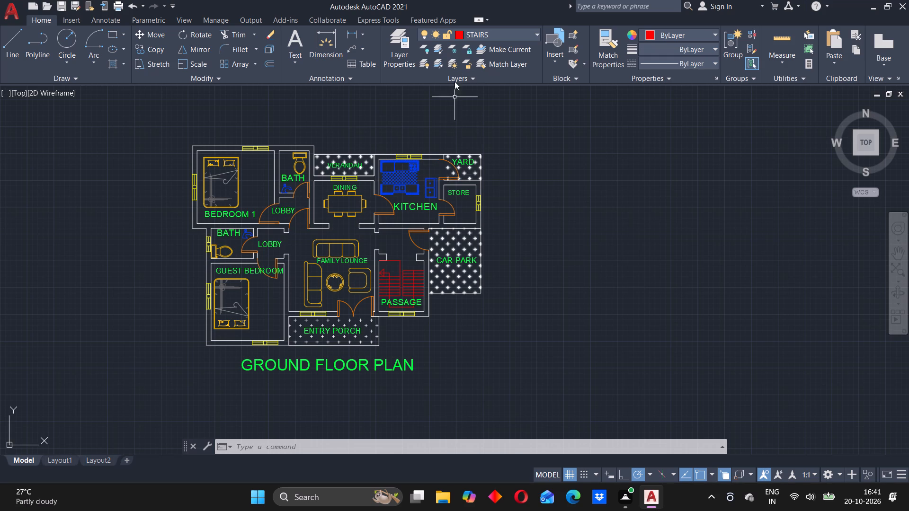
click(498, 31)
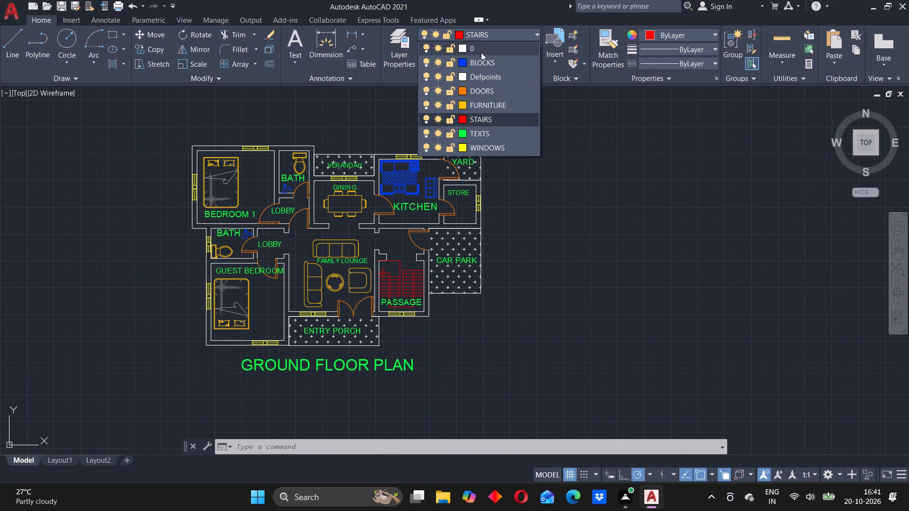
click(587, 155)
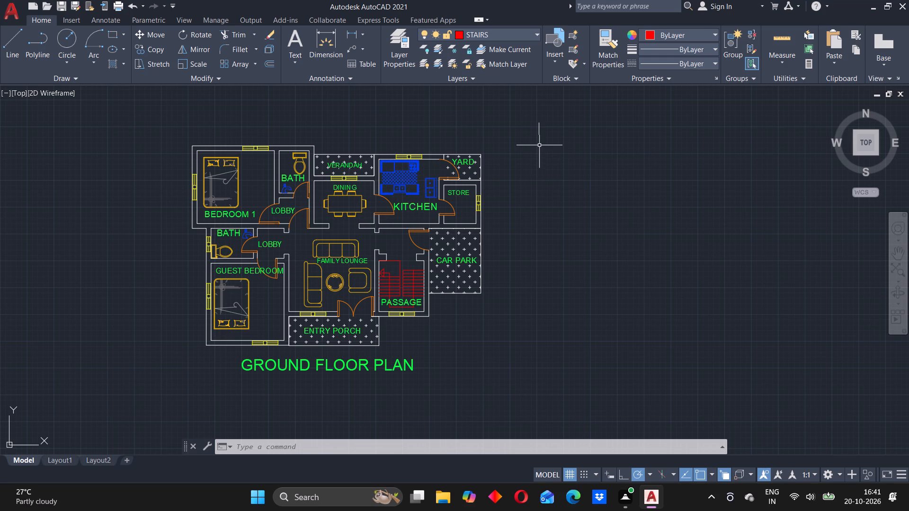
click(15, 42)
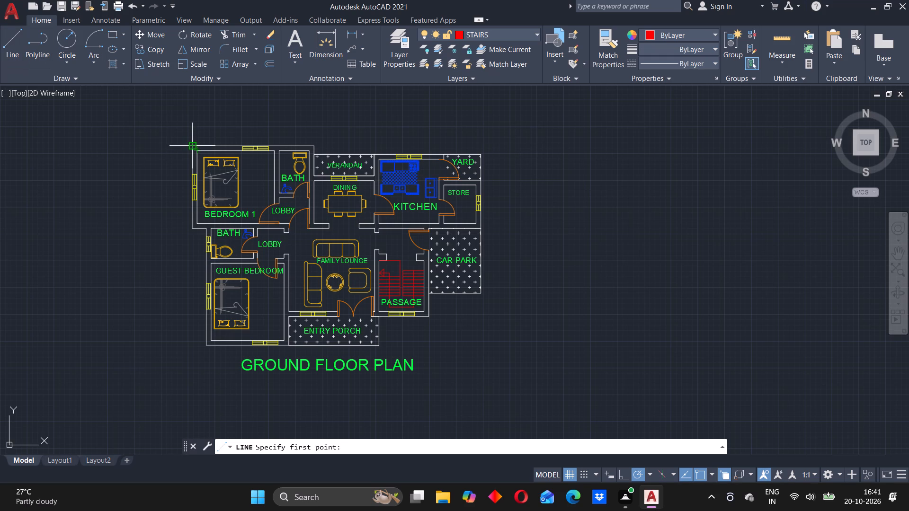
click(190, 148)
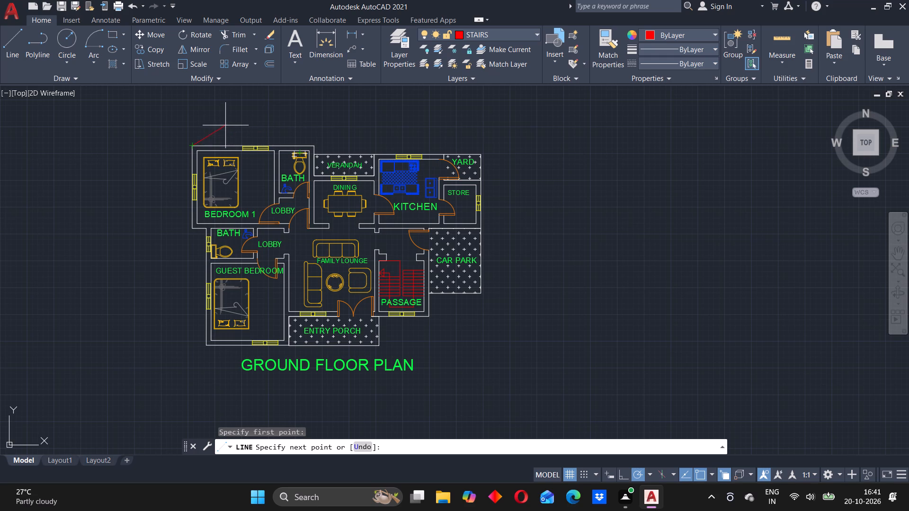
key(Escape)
On layer 0, trace the building's outer outline with lines from Bedroom 1's outer corner past the verandah, kitchen and yard, around the car park.
click(499, 36)
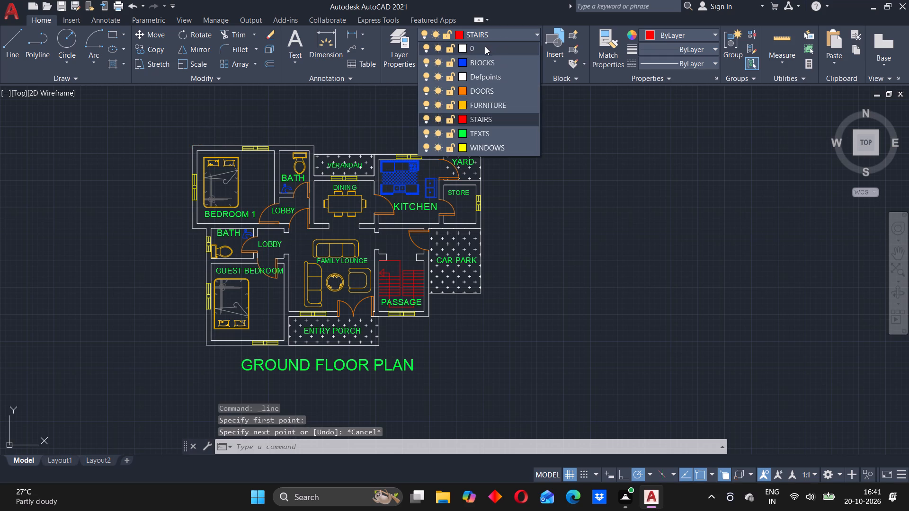
click(479, 48)
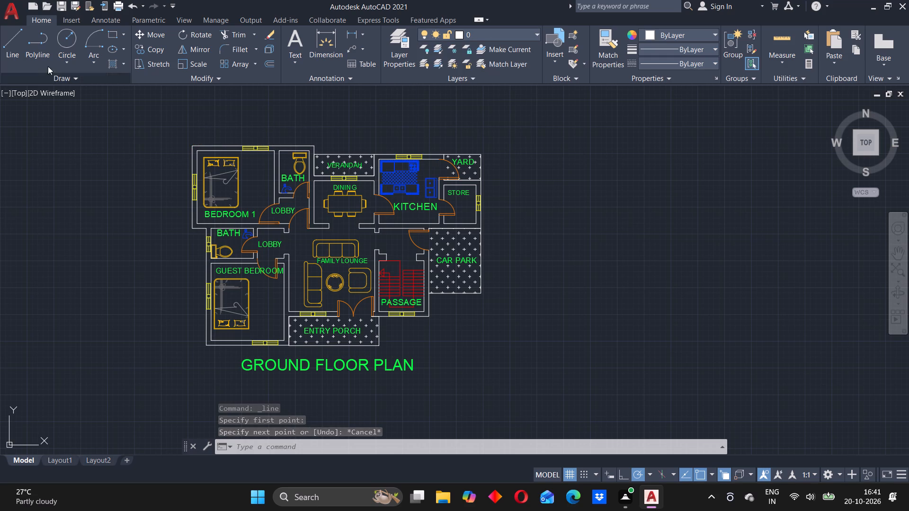
click(11, 46)
click(192, 145)
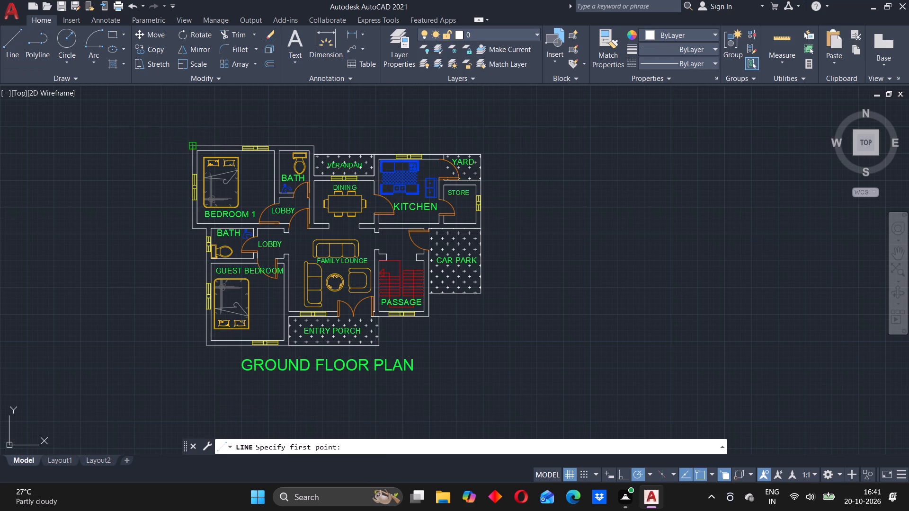
click(314, 144)
click(312, 154)
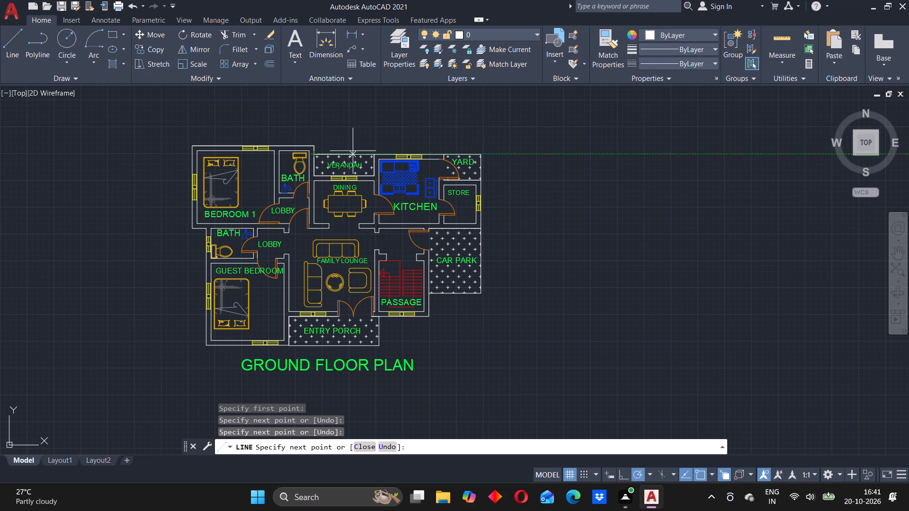
click(478, 157)
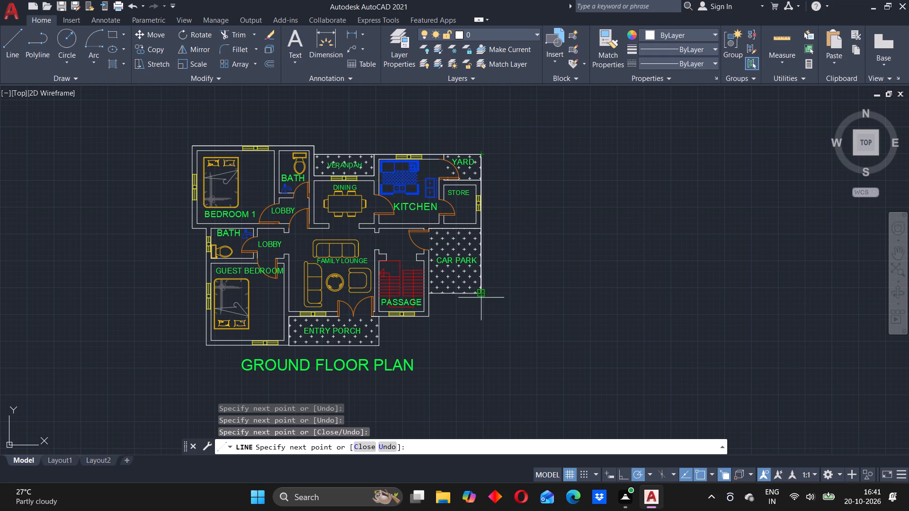
click(483, 293)
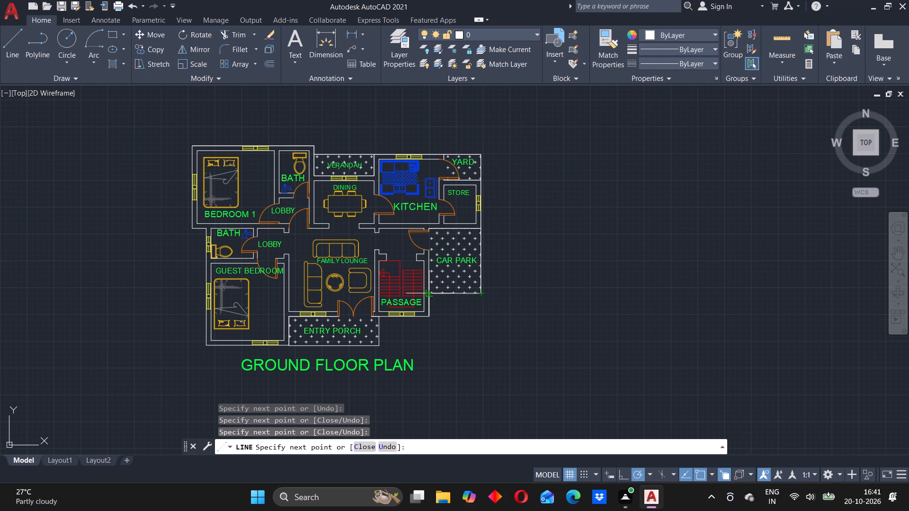
click(432, 295)
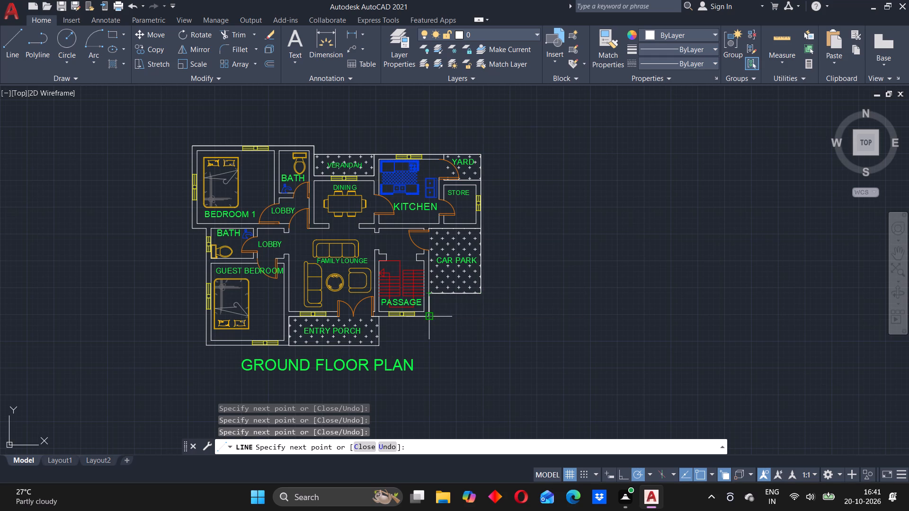
Continue the outline around the passage, entry porch, guest bedroom and Bedroom 1 walls, closing it at the starting corner.
click(432, 316)
click(376, 316)
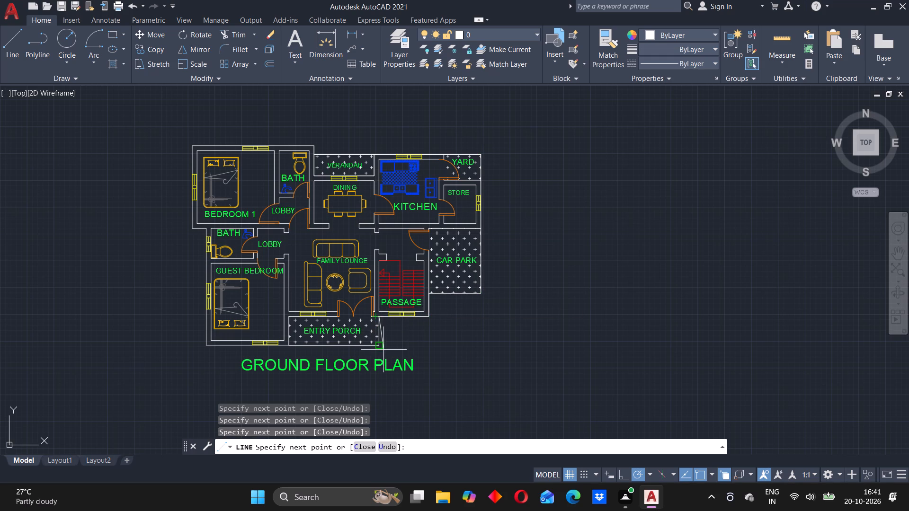
click(380, 348)
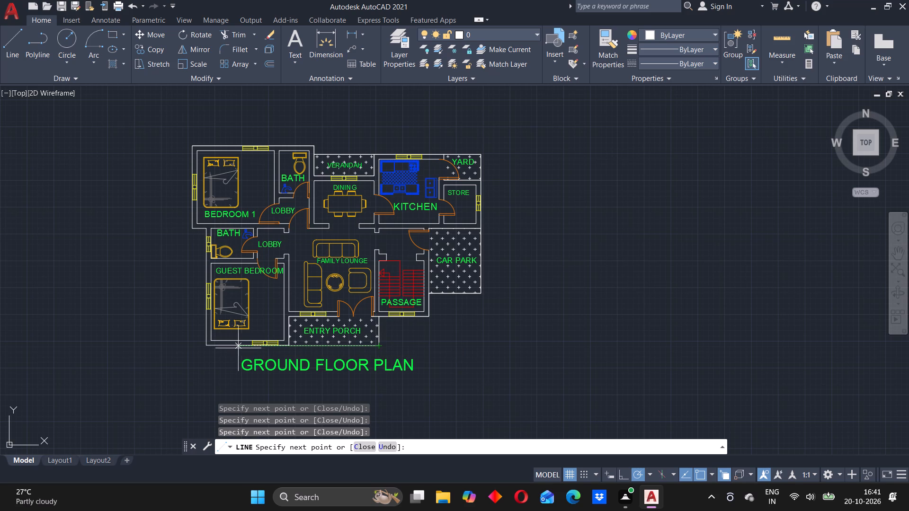
click(209, 349)
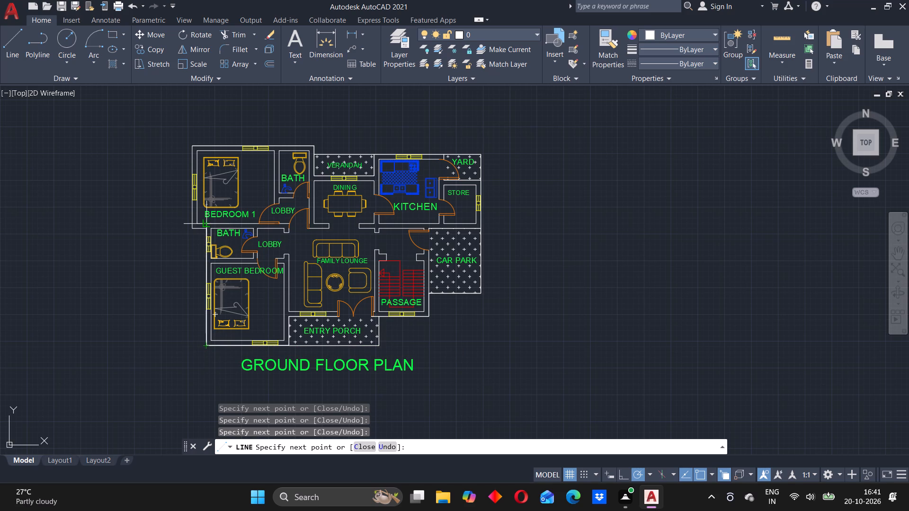
click(206, 230)
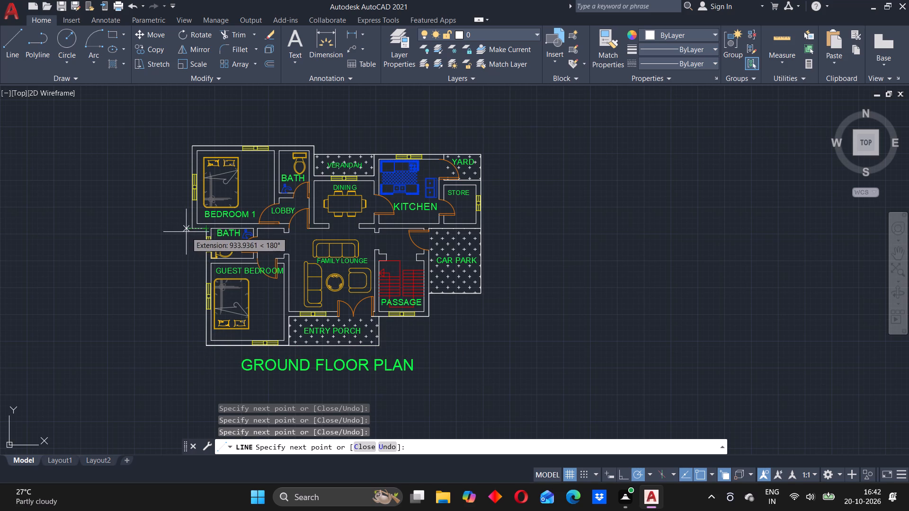
click(190, 231)
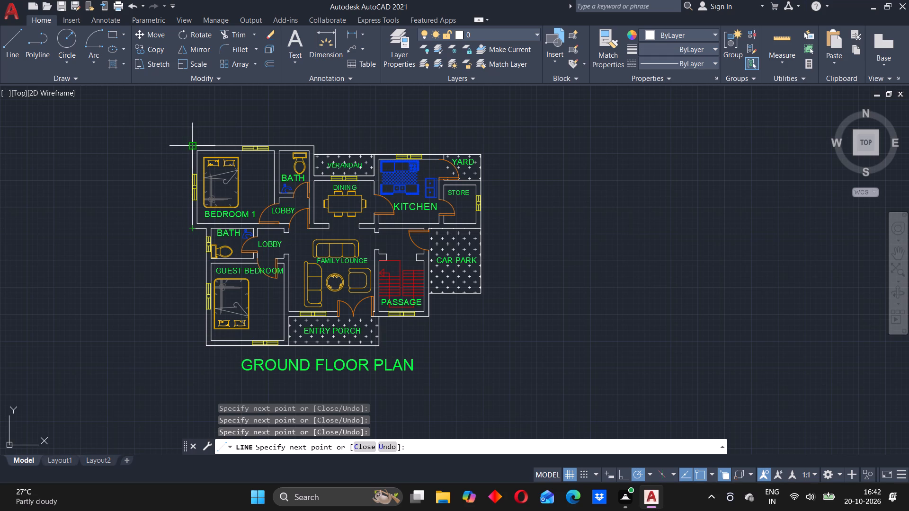
click(190, 145)
key(Escape)
Select the new outline lines, not the overlapping polylines, along Bedroom 1, the verandah step, kitchen, yard and car park.
click(202, 146)
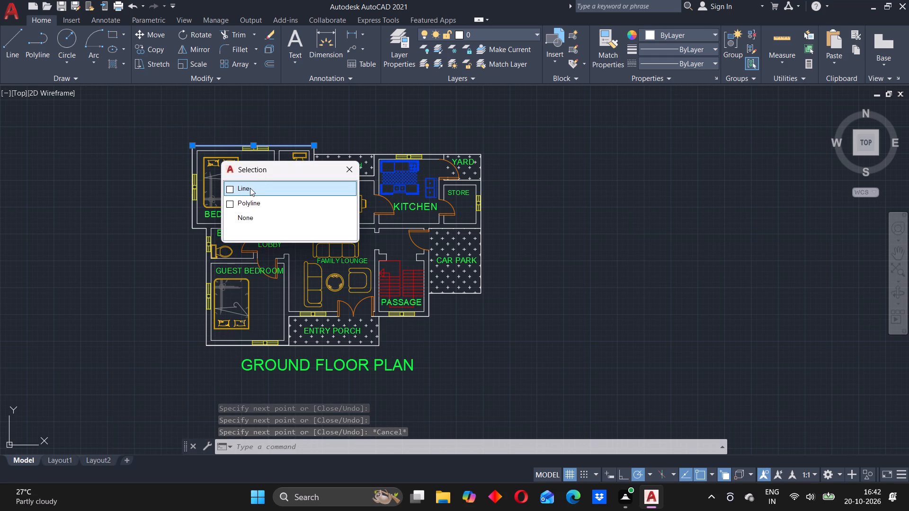
click(232, 190)
click(229, 190)
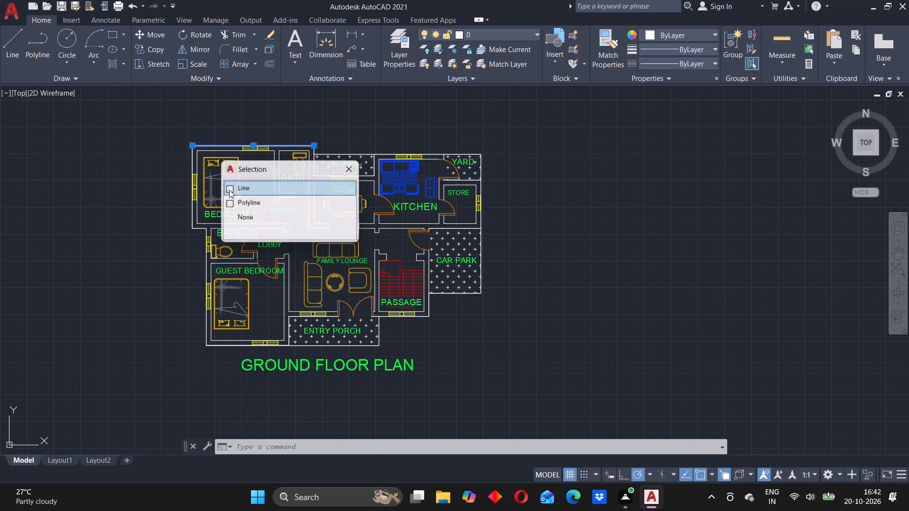
scroll(324, 158, up, 4)
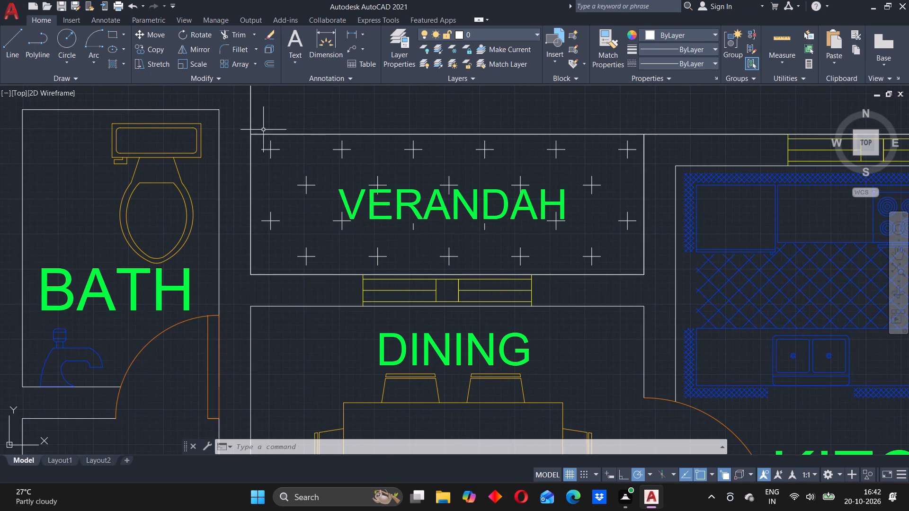
click(251, 119)
scroll(305, 115, down, 2)
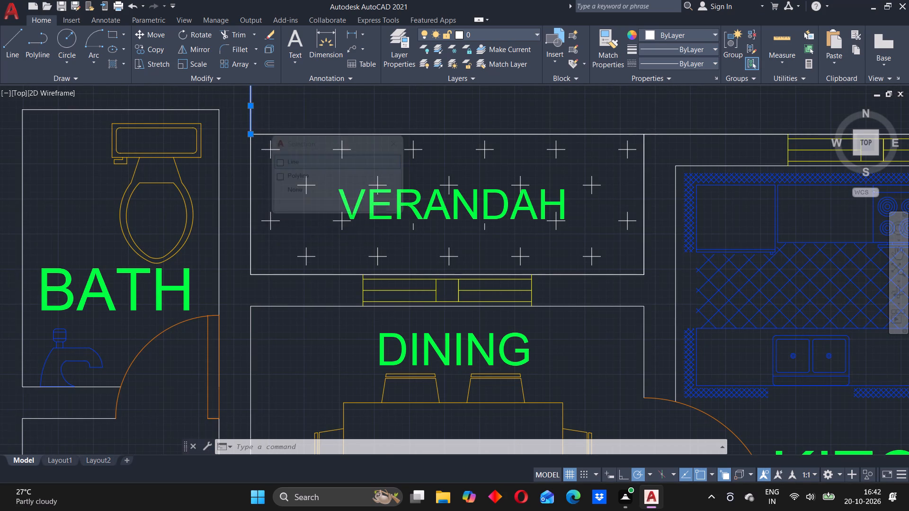
scroll(306, 118, down, 2)
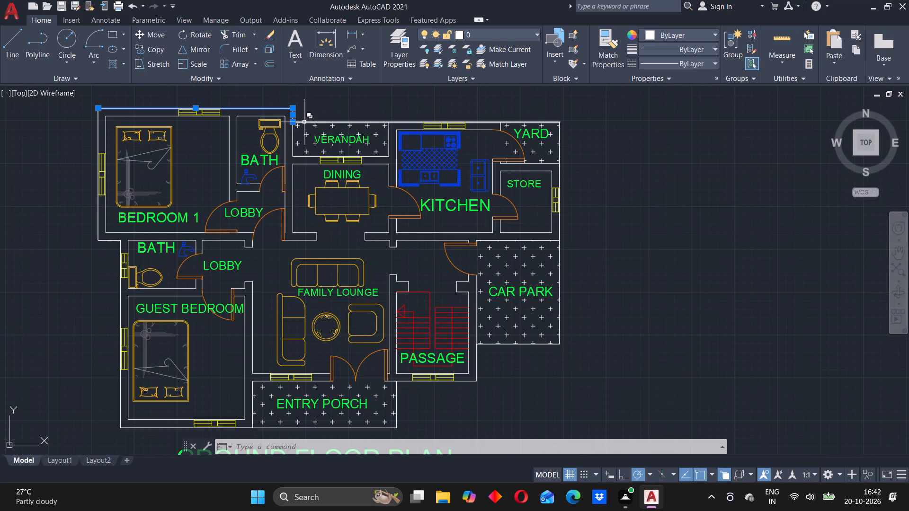
click(304, 122)
click(331, 164)
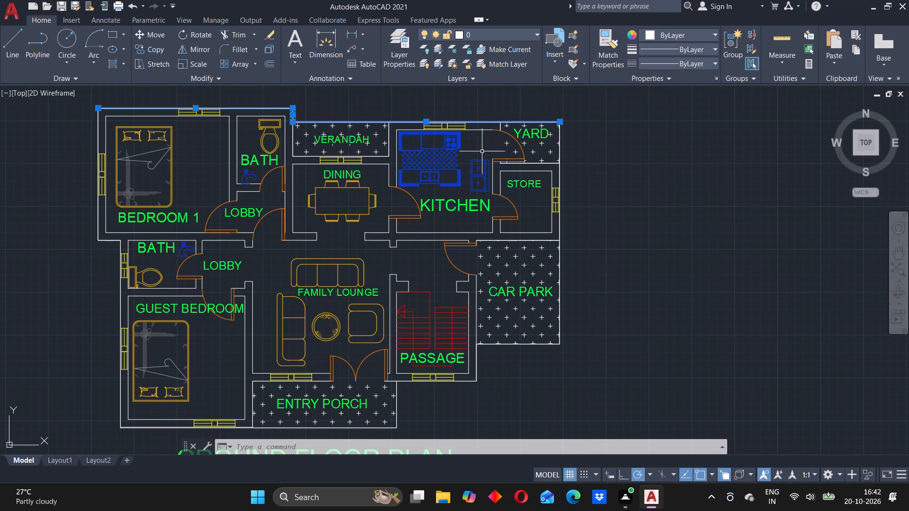
click(561, 154)
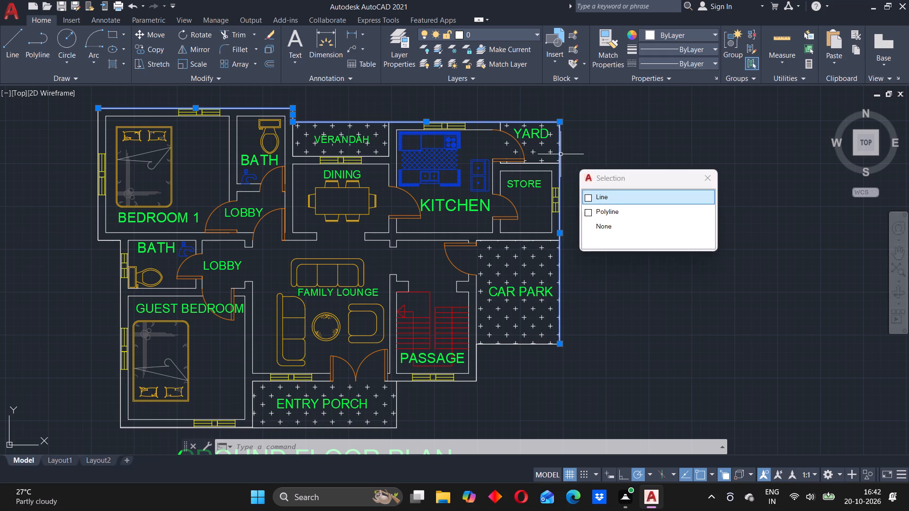
click(586, 196)
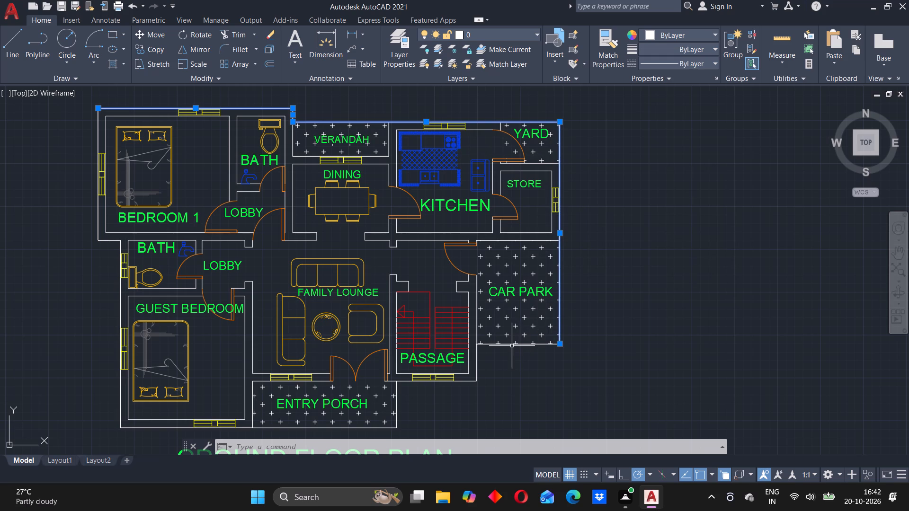
click(505, 344)
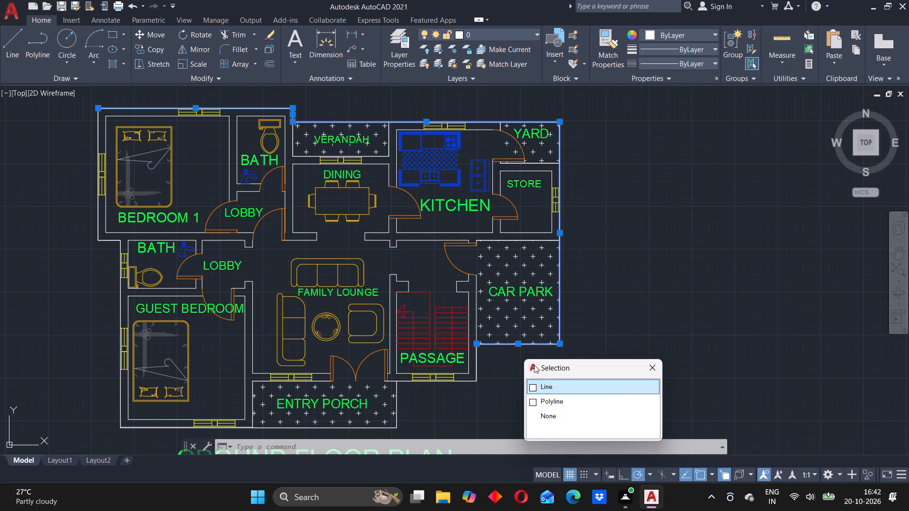
click(534, 387)
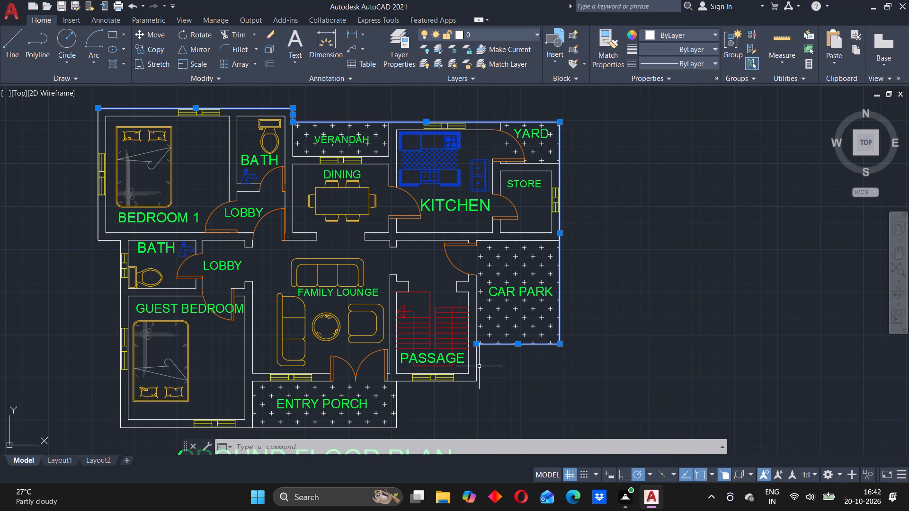
Add the remaining outline lines, not the overlapping polylines, to the selection along the passage, entry porch, guest bedroom and Bedroom 1.
click(477, 364)
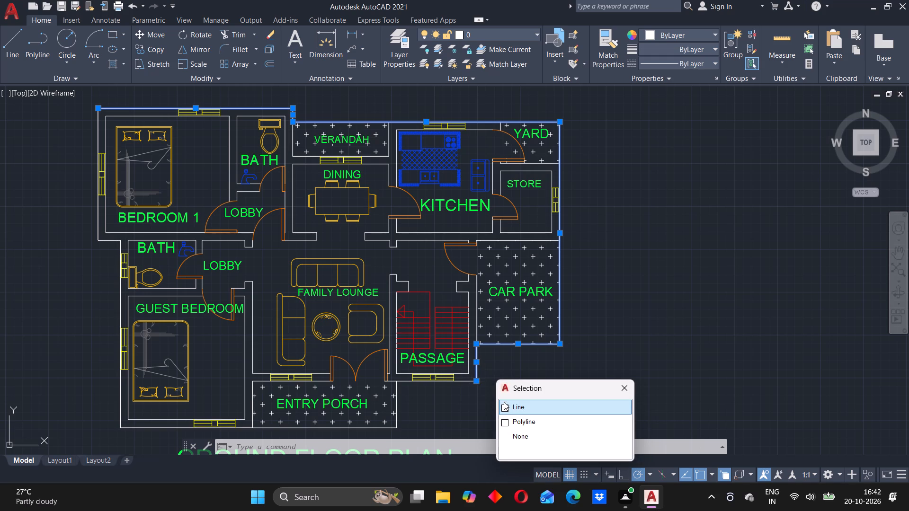
click(503, 404)
click(451, 381)
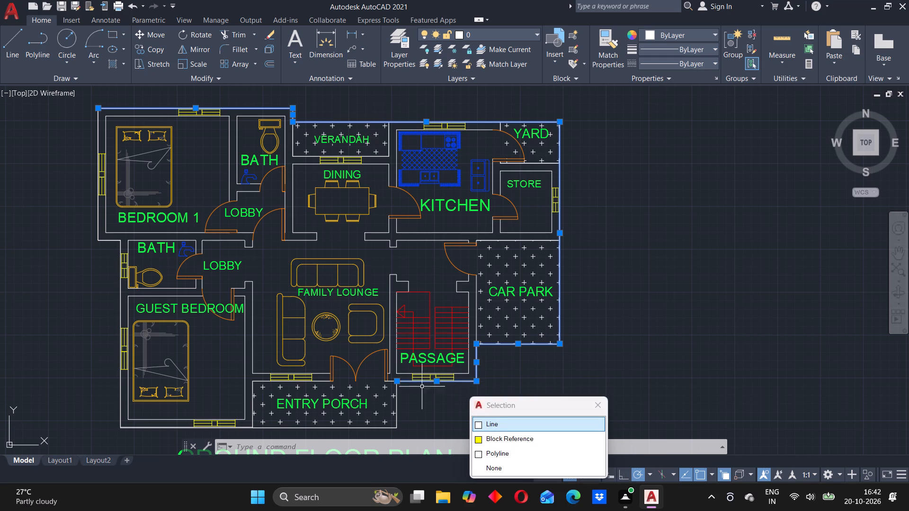
click(479, 422)
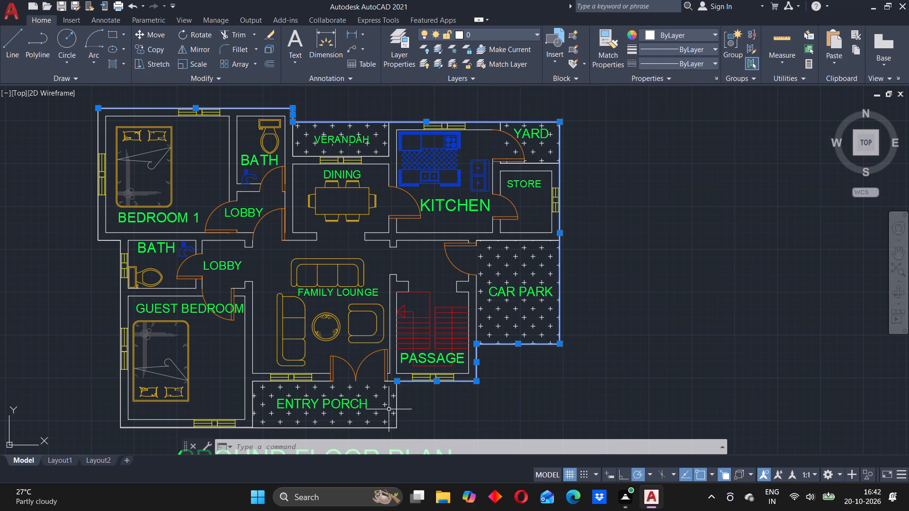
click(397, 403)
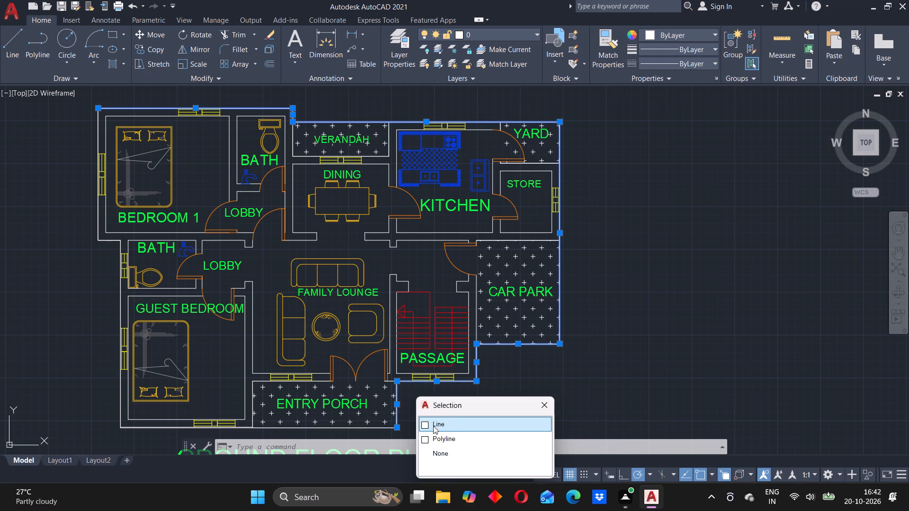
click(428, 424)
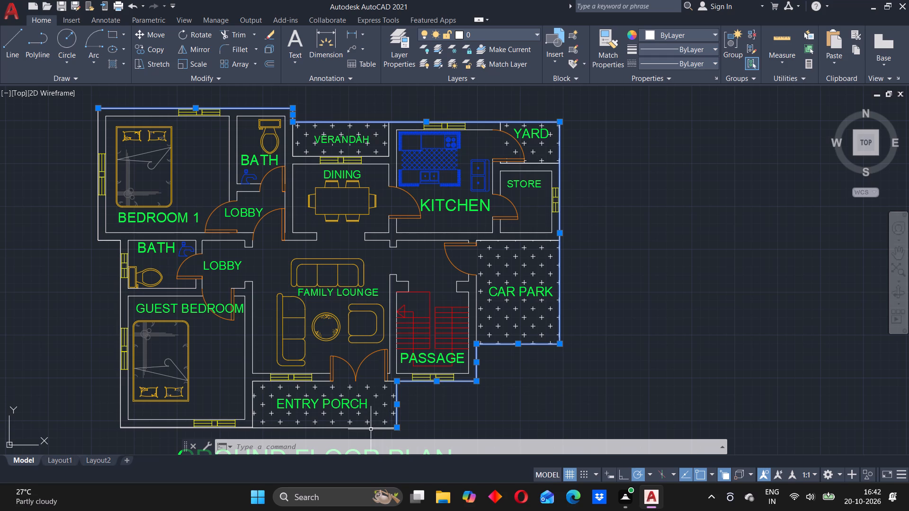
click(370, 428)
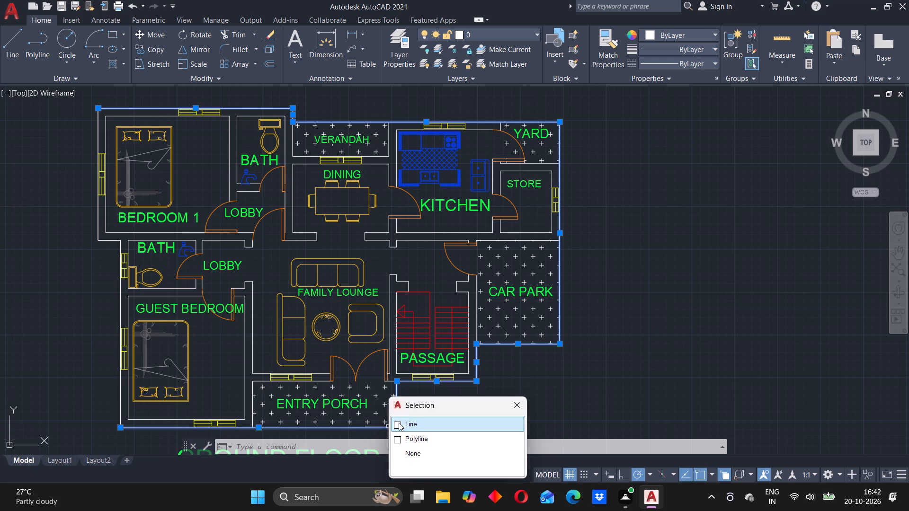
click(399, 423)
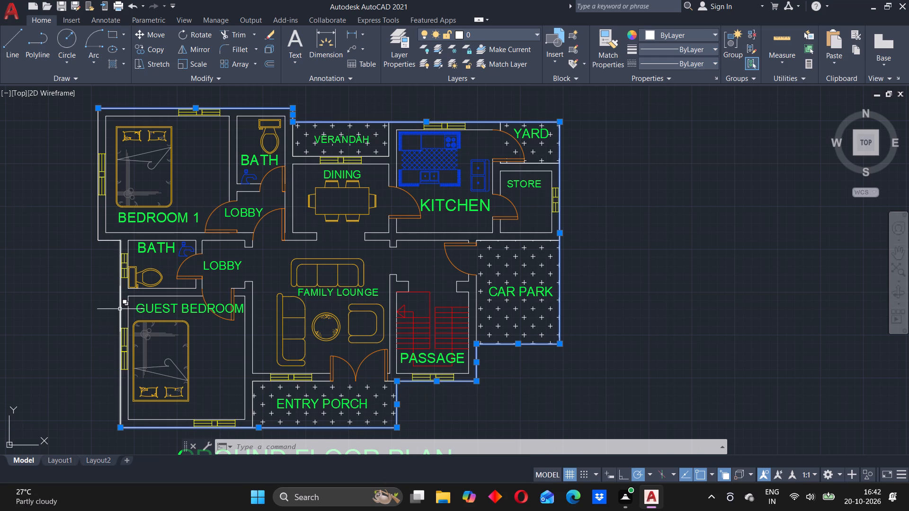
click(120, 309)
click(147, 351)
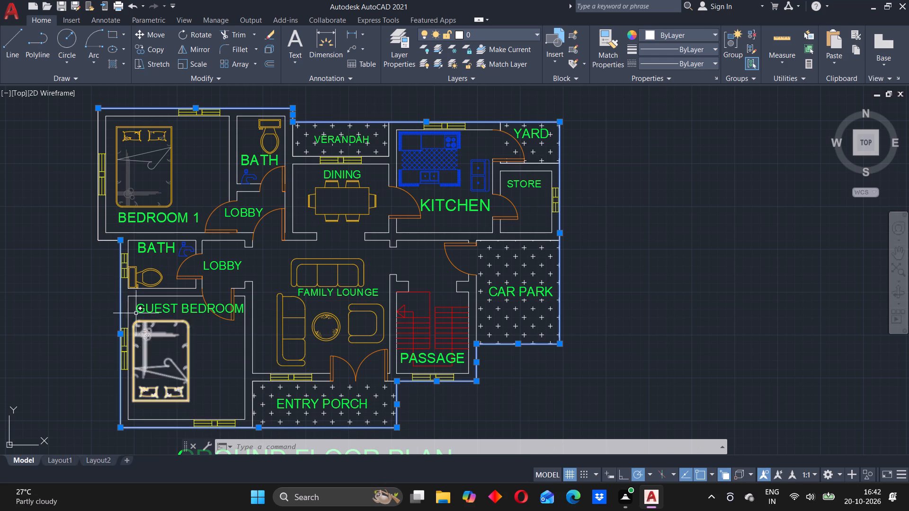
click(98, 226)
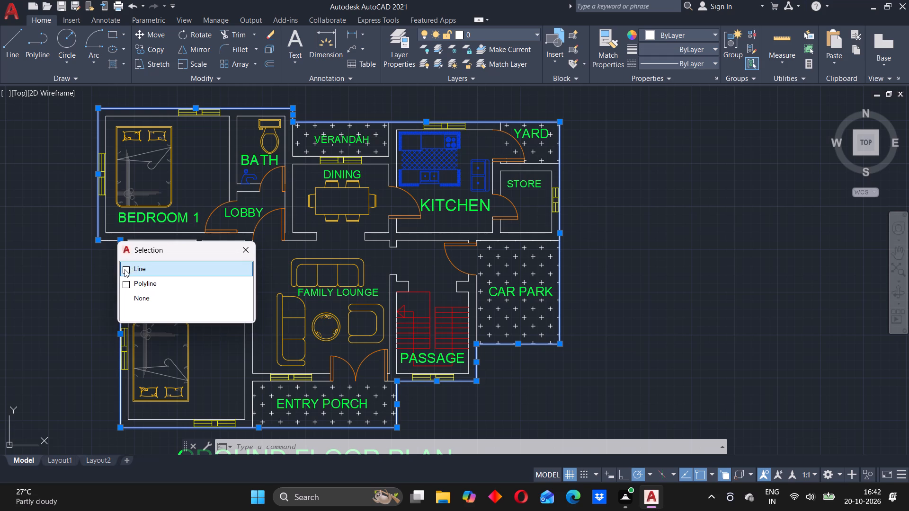
click(125, 269)
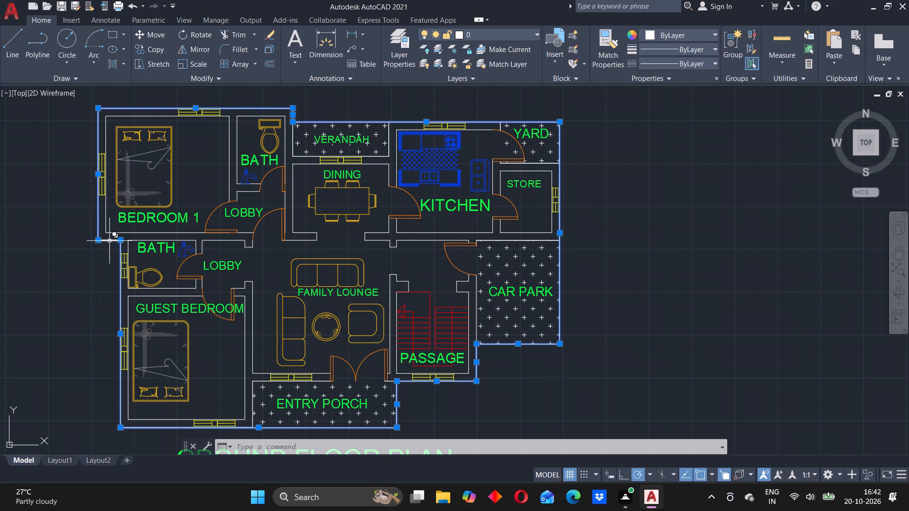
click(109, 241)
click(138, 285)
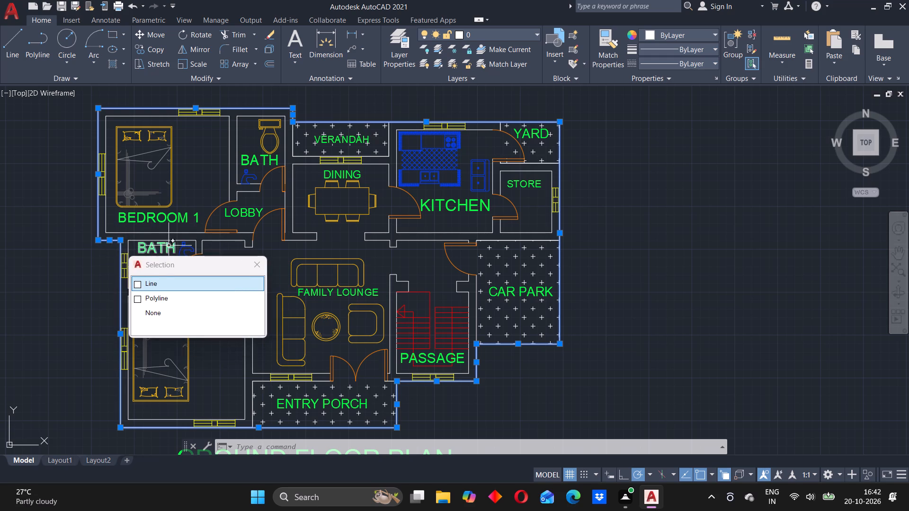
click(135, 284)
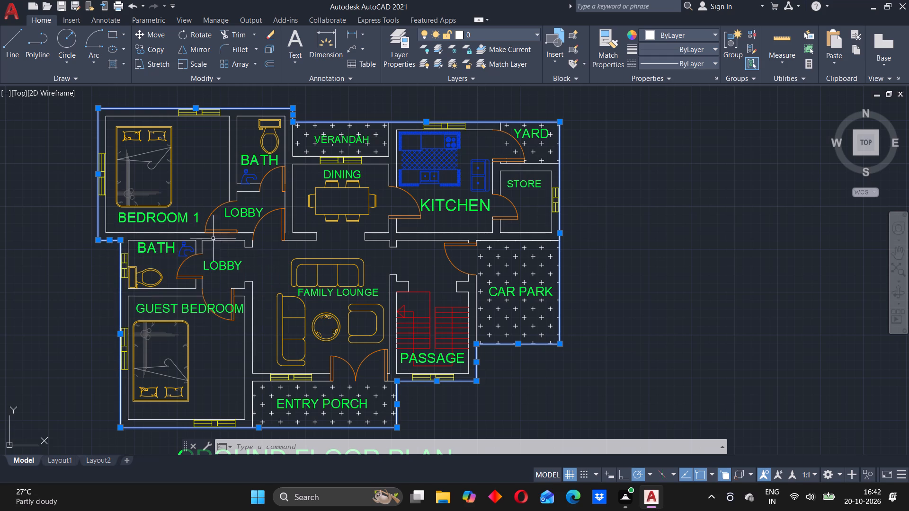
Move the selected outline about 22165 units at 0° from the entry porch's outer corner into the free space beside the plan.
key(m)
key(Return)
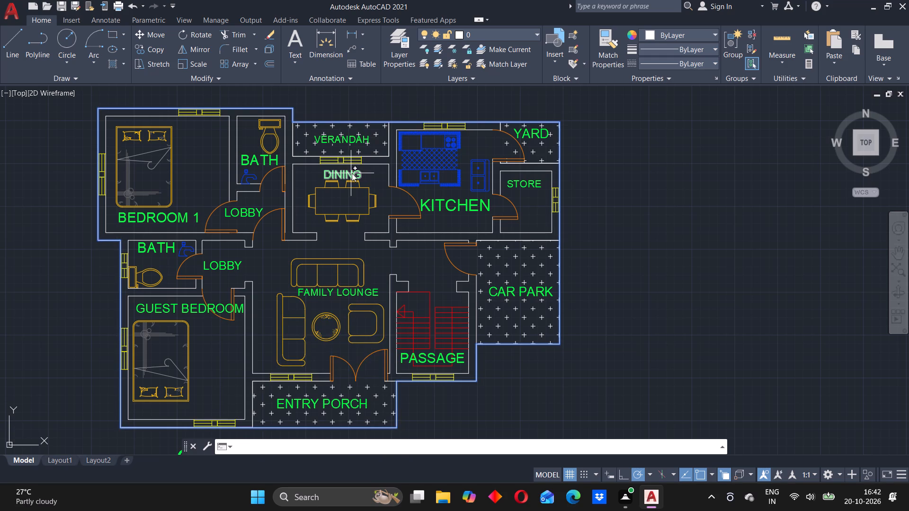
click(395, 428)
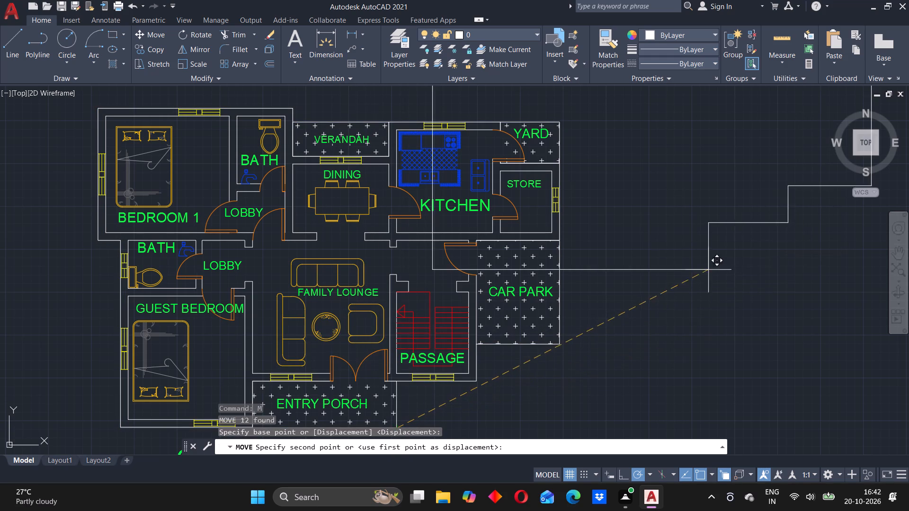
middle_drag(682, 285, 681, 336)
scroll(682, 314, down, 5)
middle_drag(704, 321, 576, 304)
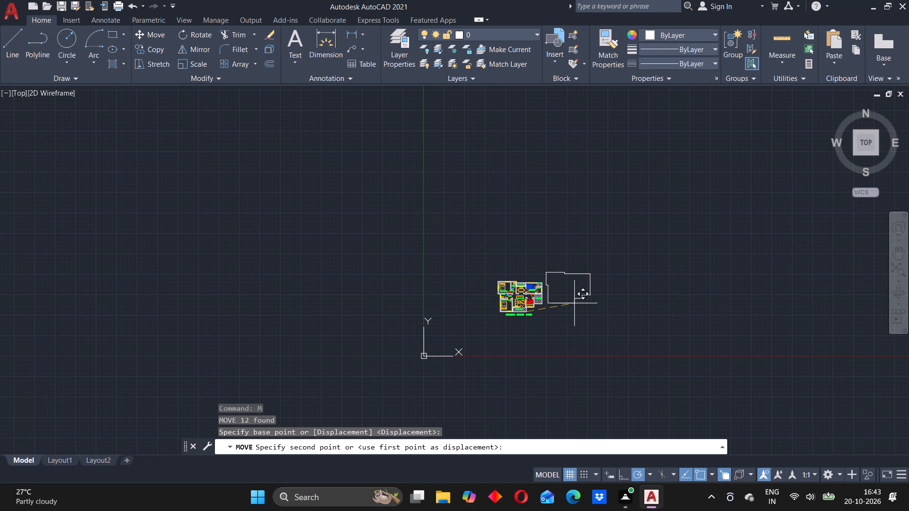
scroll(592, 308, up, 3)
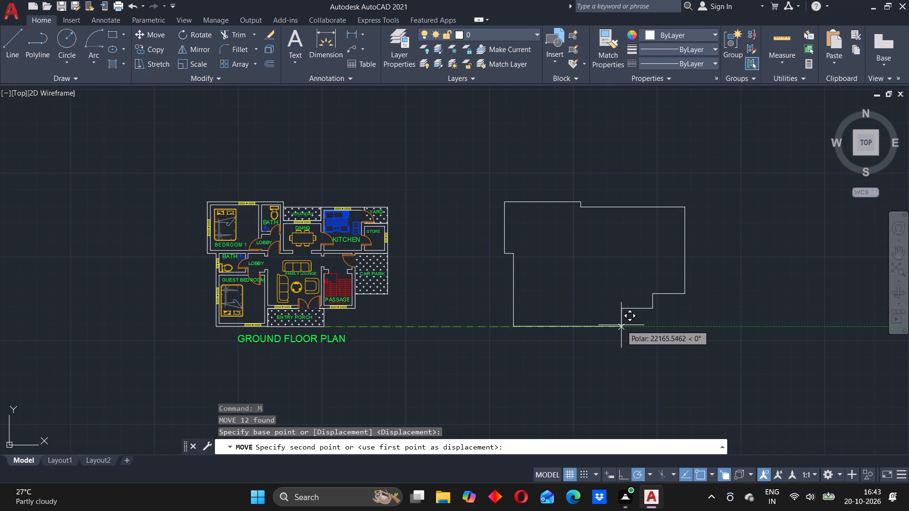
click(621, 325)
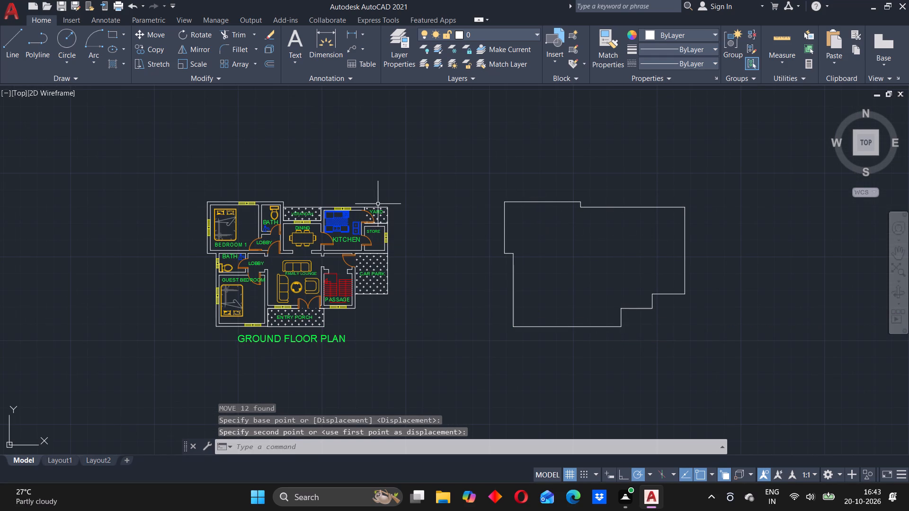
Check the original plan's outer walls and the moved outline by picking individual edges on each, leaving nothing selected.
scroll(275, 230, up, 2)
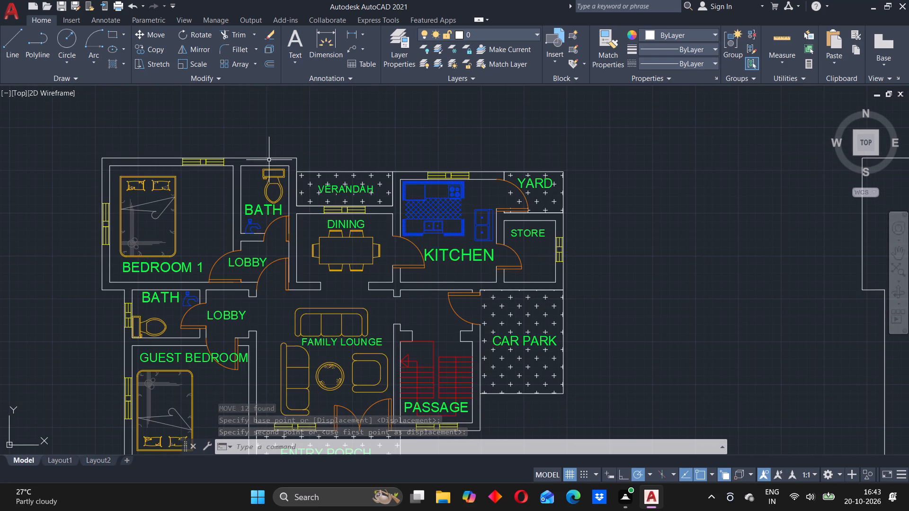
click(263, 157)
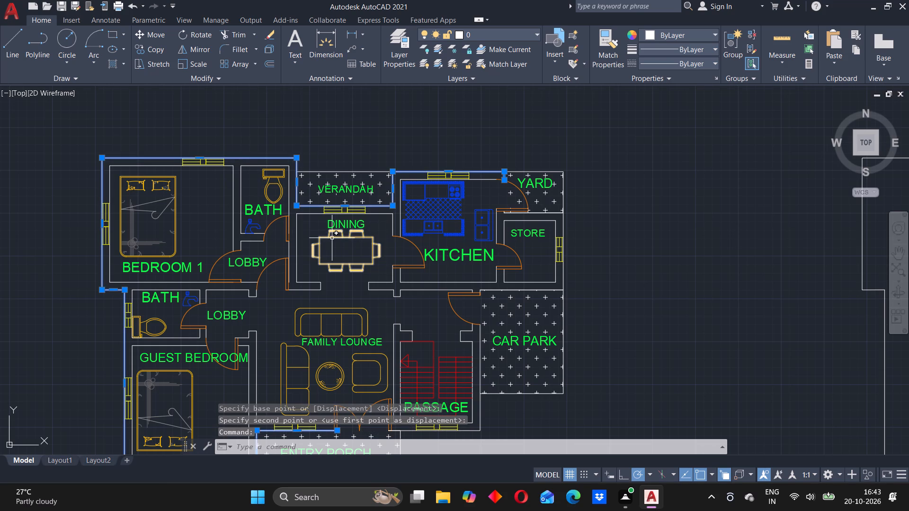
scroll(331, 238, down, 1)
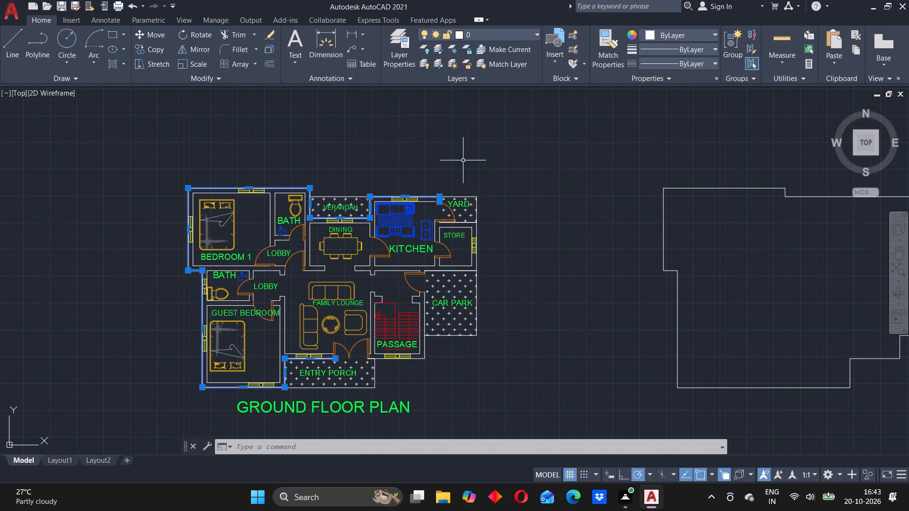
click(457, 196)
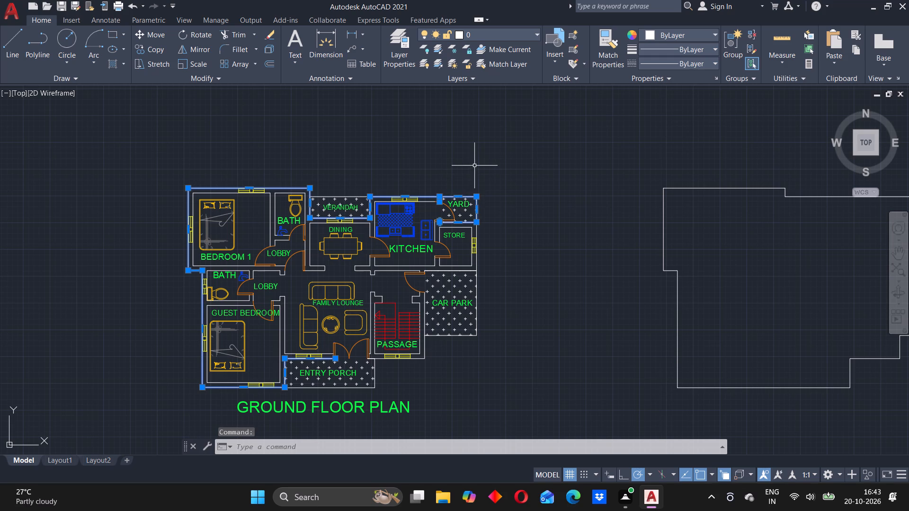
key(Escape)
key(Escape)
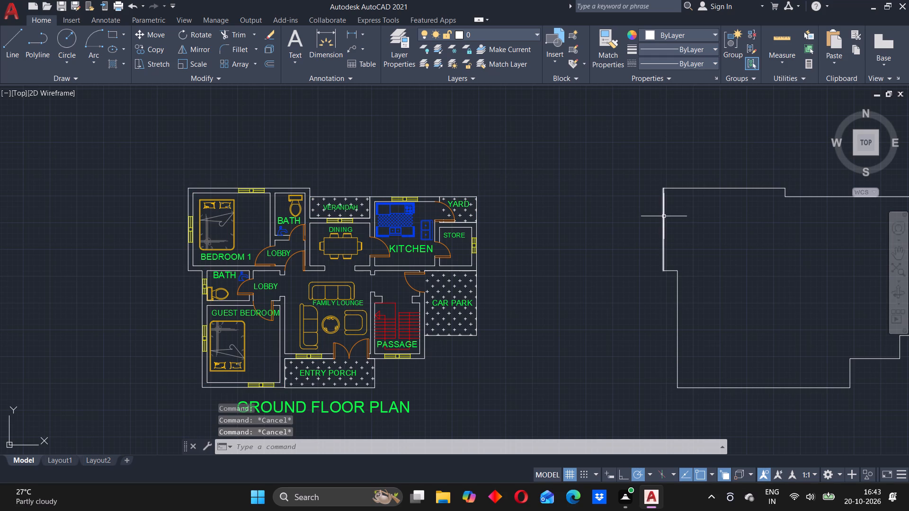
click(664, 216)
click(686, 186)
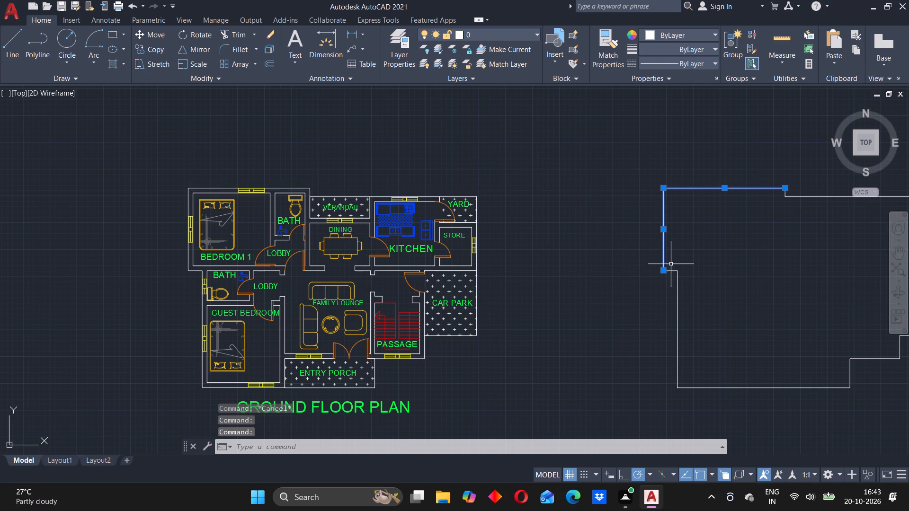
middle_drag(723, 253, 721, 253)
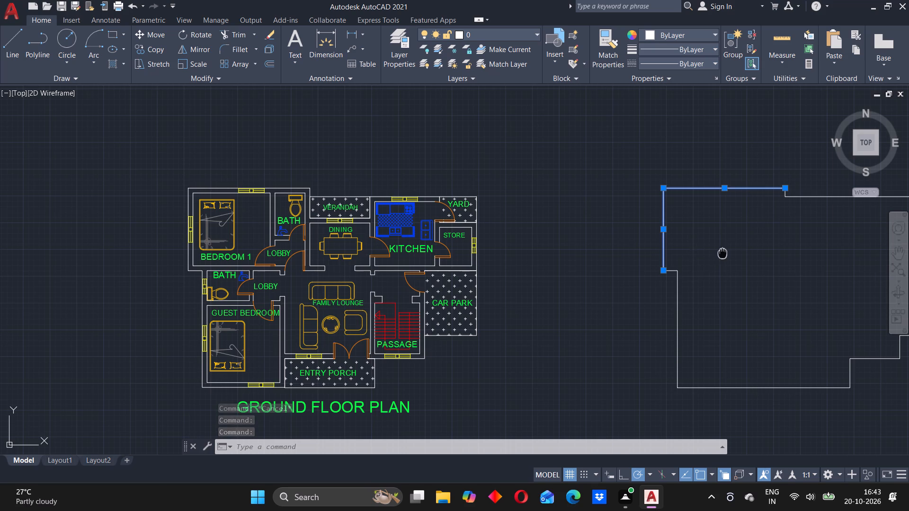
middle_drag(721, 253, 490, 201)
key(Escape)
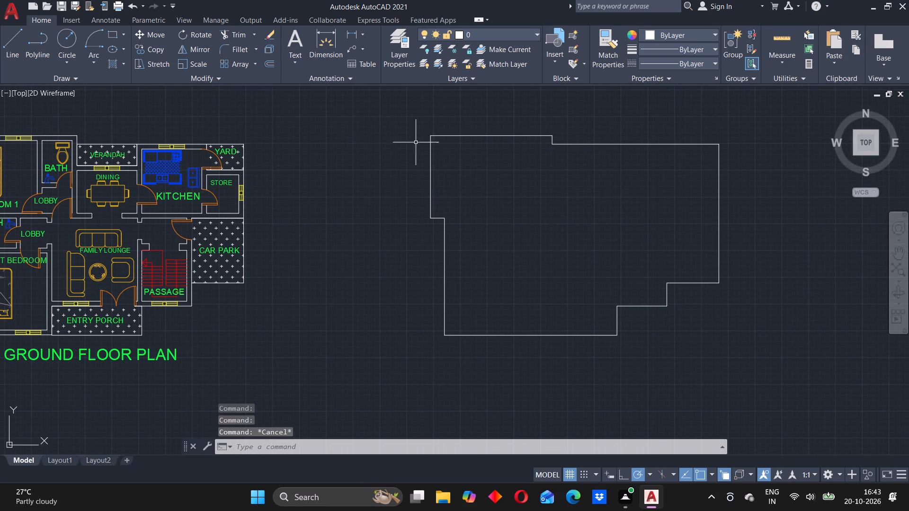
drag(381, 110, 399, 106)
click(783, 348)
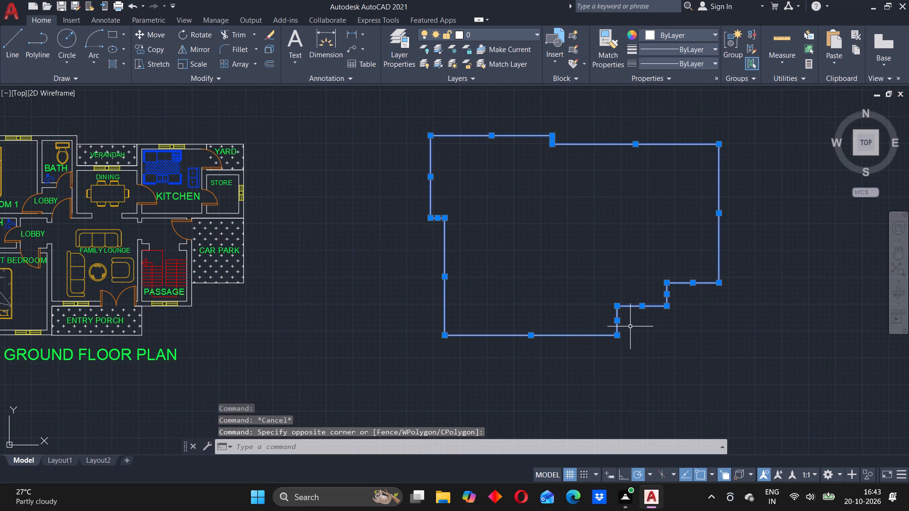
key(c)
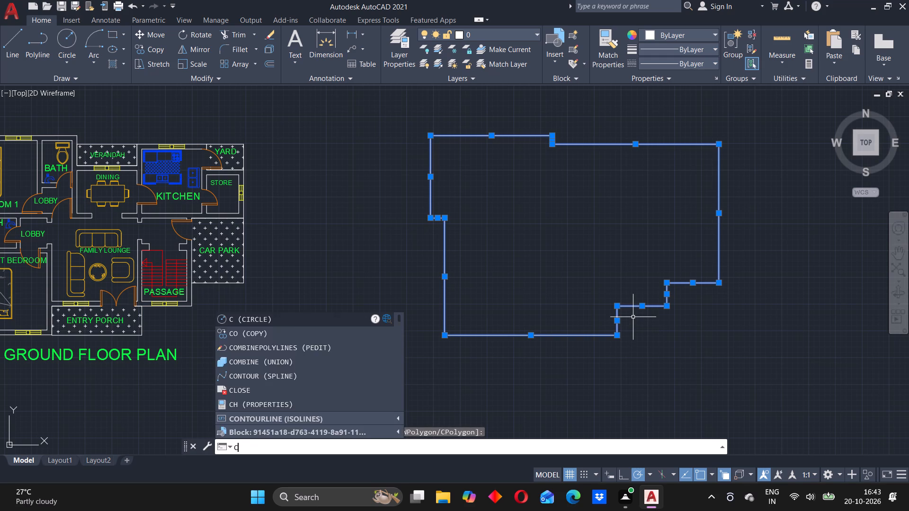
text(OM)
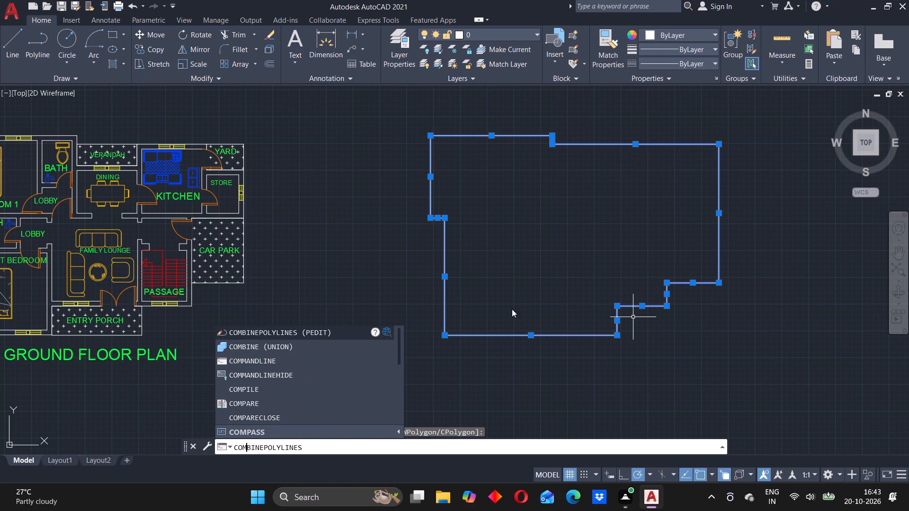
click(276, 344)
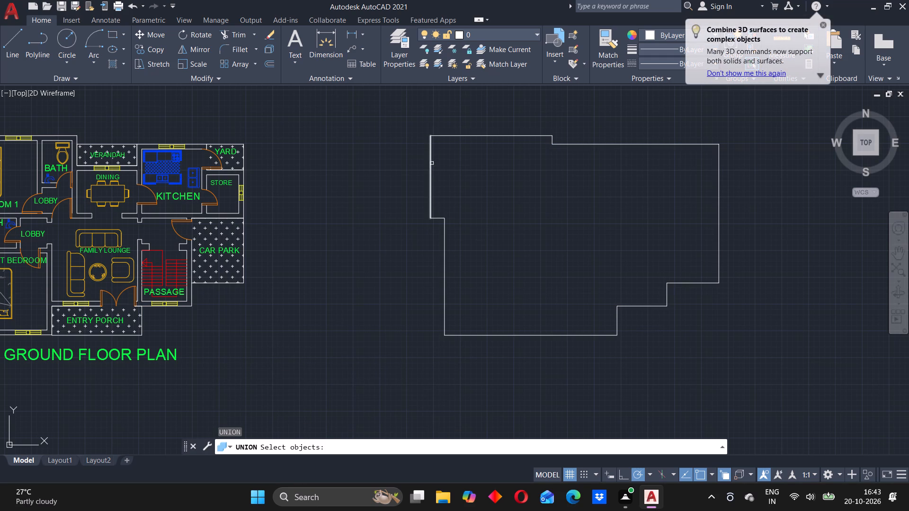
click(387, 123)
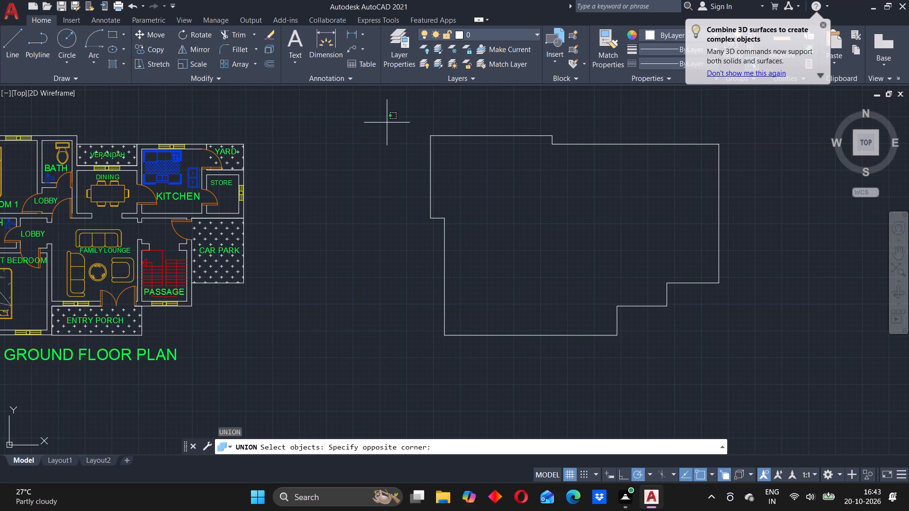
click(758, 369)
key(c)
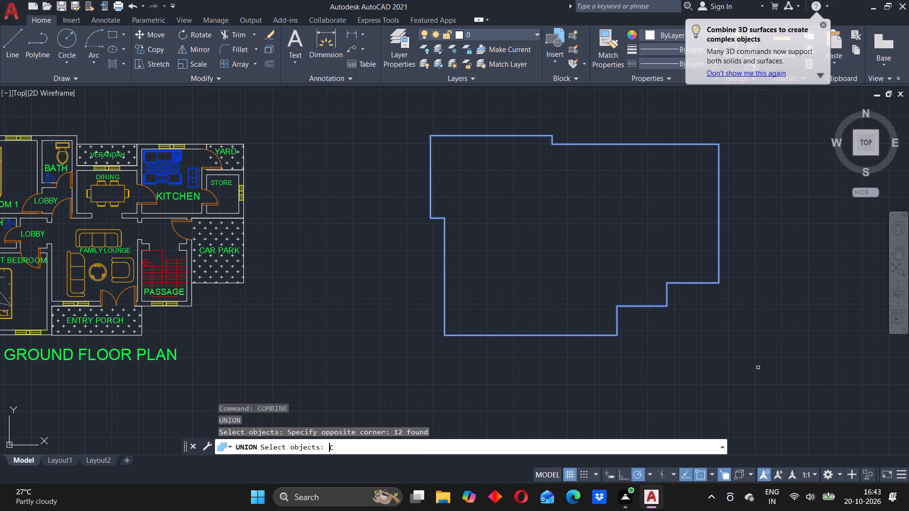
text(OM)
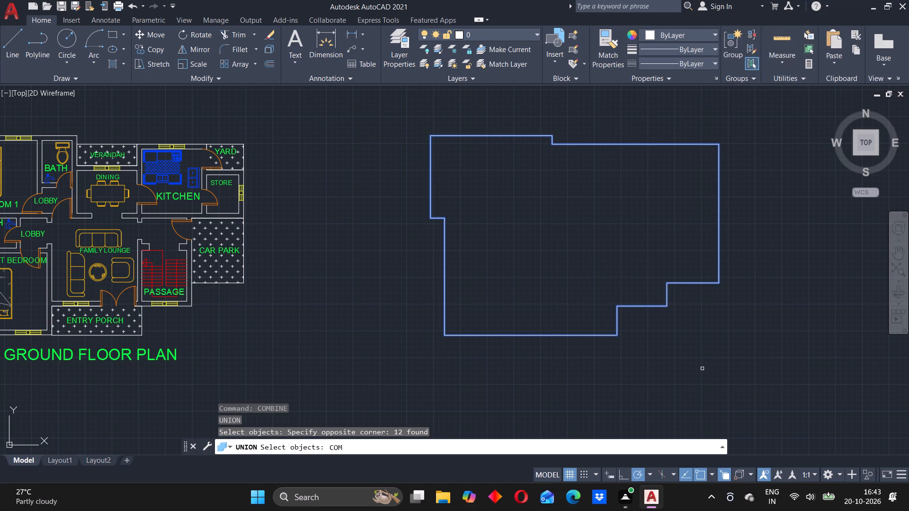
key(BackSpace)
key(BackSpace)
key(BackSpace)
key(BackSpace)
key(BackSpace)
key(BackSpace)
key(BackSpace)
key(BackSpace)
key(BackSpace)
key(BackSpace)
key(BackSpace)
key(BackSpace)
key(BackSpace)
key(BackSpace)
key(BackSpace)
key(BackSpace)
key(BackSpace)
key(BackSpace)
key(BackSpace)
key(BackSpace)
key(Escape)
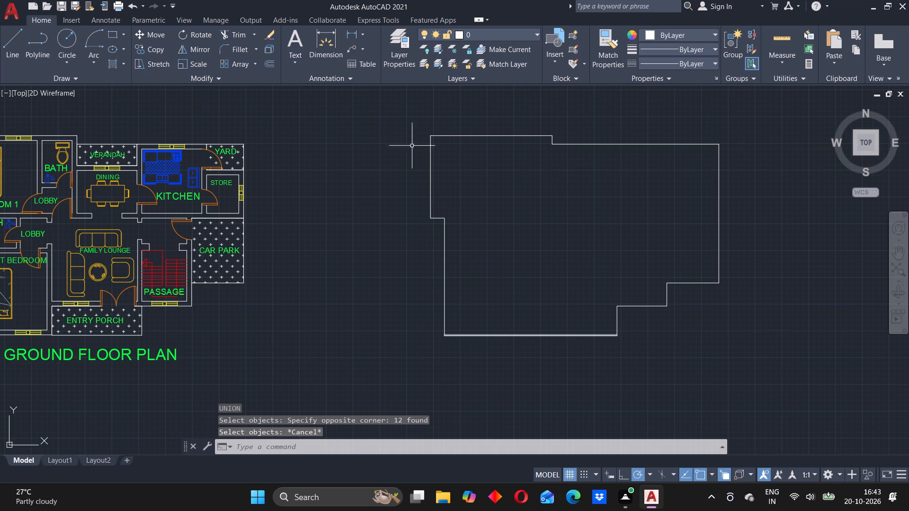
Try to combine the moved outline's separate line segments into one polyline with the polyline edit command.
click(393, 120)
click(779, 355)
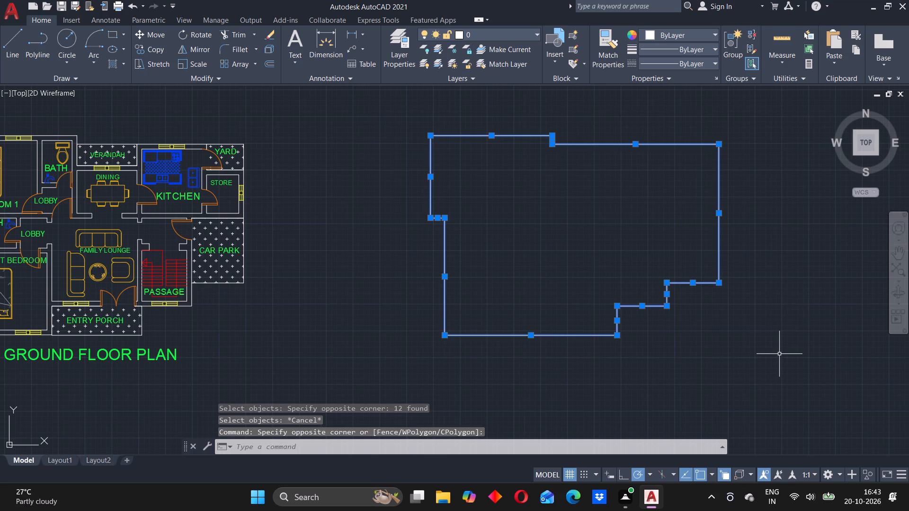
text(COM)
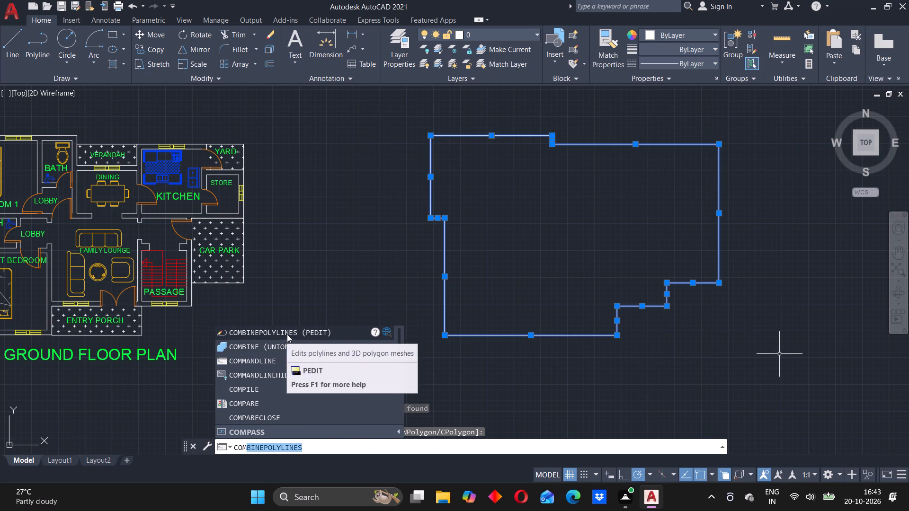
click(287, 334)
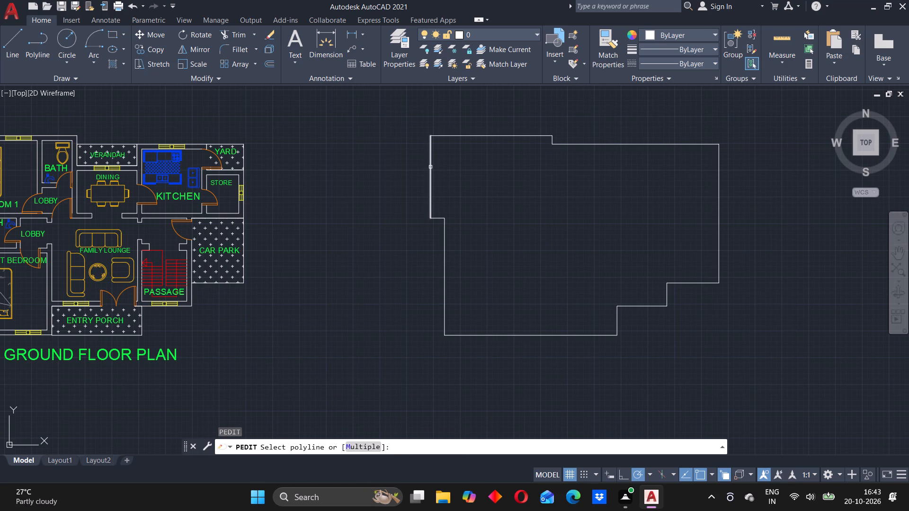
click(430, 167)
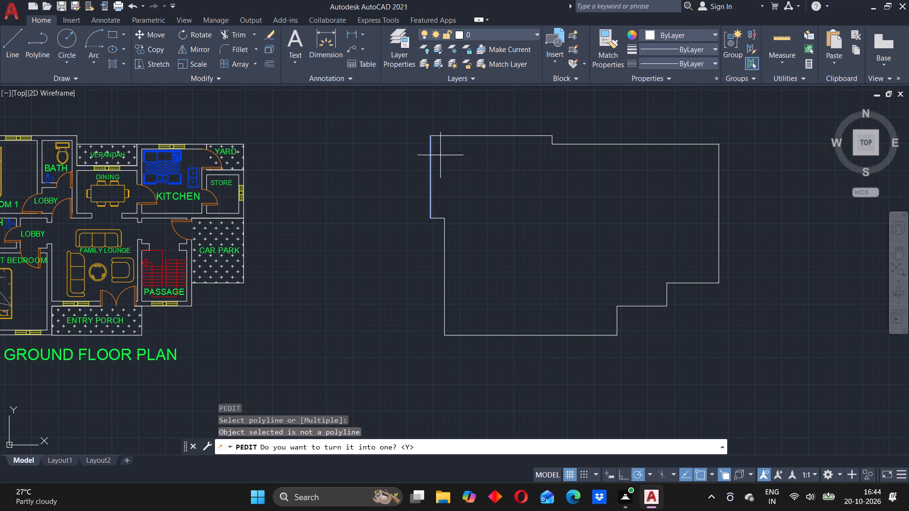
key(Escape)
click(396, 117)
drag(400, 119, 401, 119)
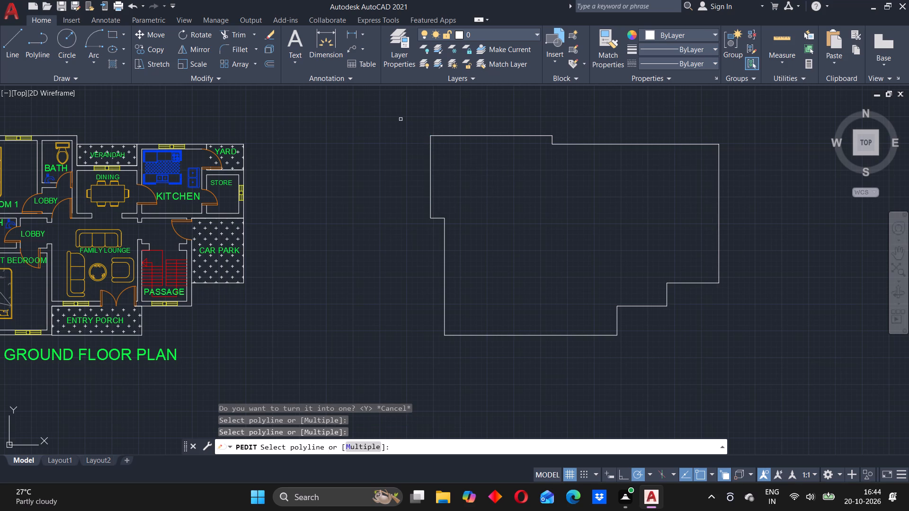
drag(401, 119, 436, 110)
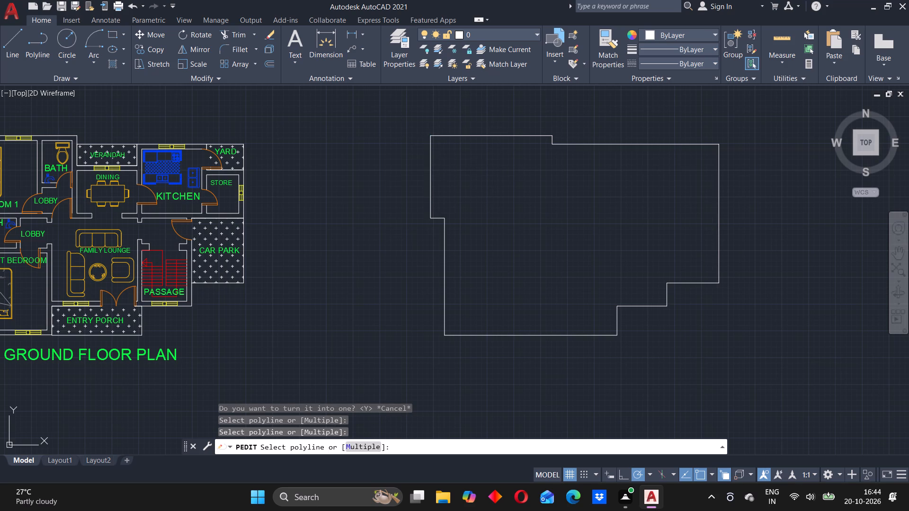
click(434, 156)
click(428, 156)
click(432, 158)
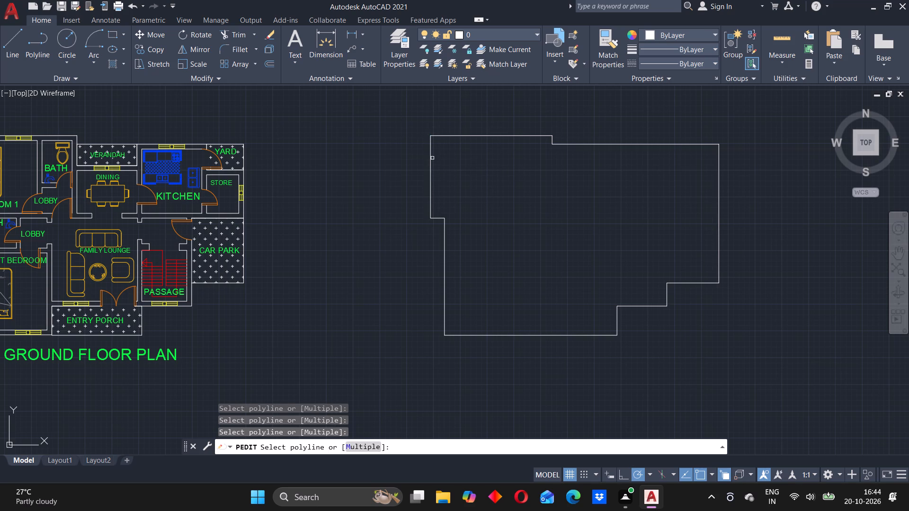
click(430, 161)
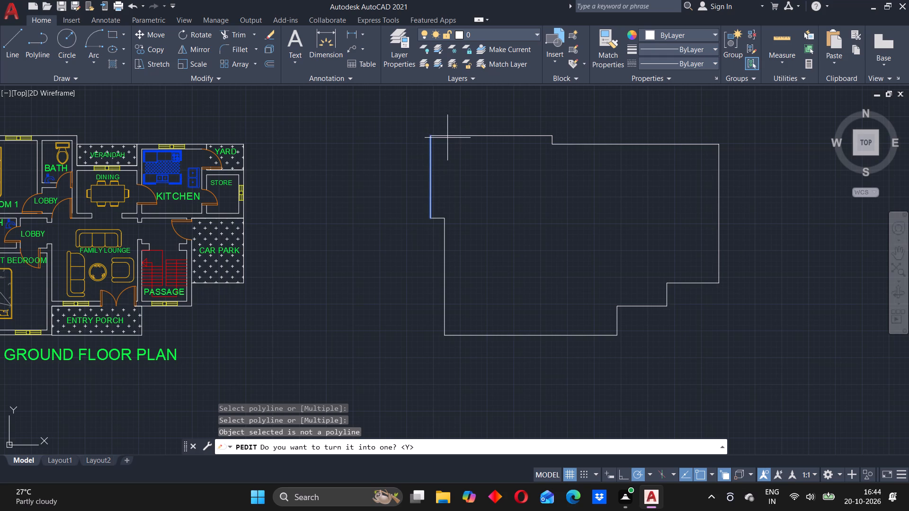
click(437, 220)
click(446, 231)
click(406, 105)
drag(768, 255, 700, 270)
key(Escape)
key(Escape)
Start a polyline over the moved outline, tracing from Bedroom 1's outer corner along the verandah step to the yard's outer corner.
scroll(432, 214, down, 1)
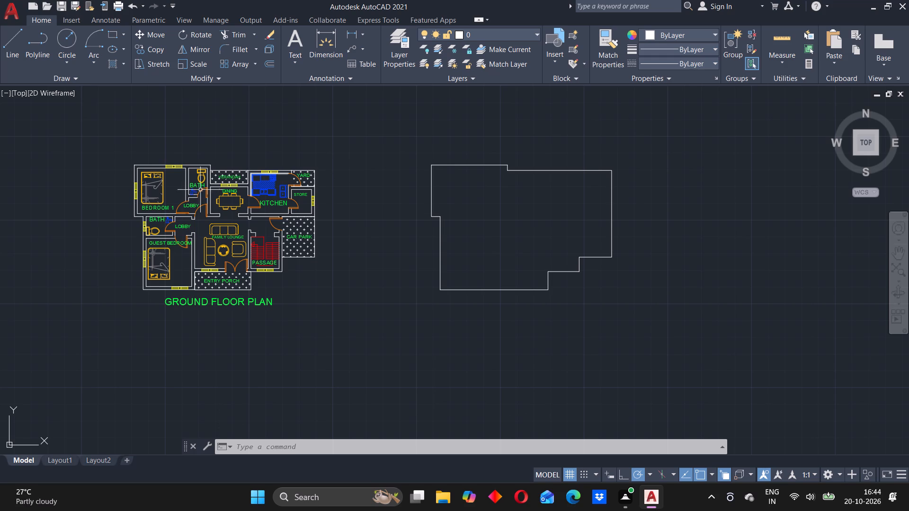
click(33, 45)
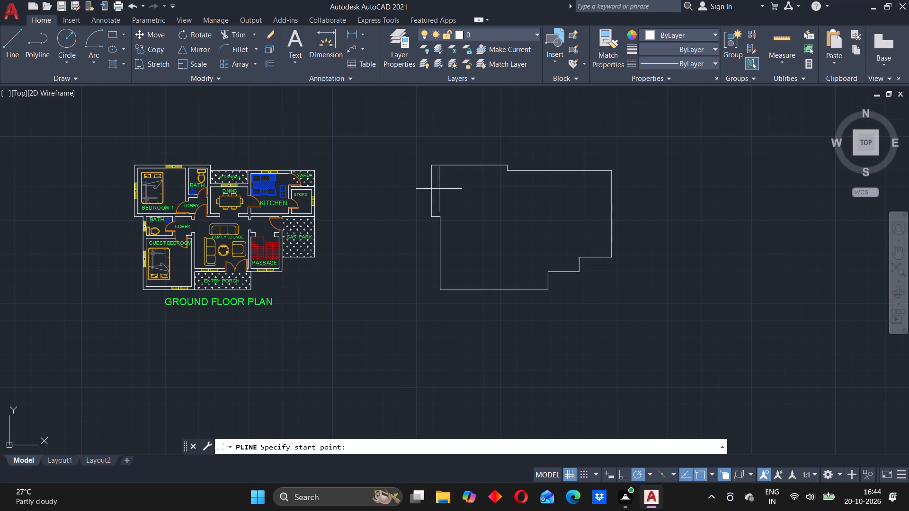
scroll(439, 189, up, 2)
click(419, 125)
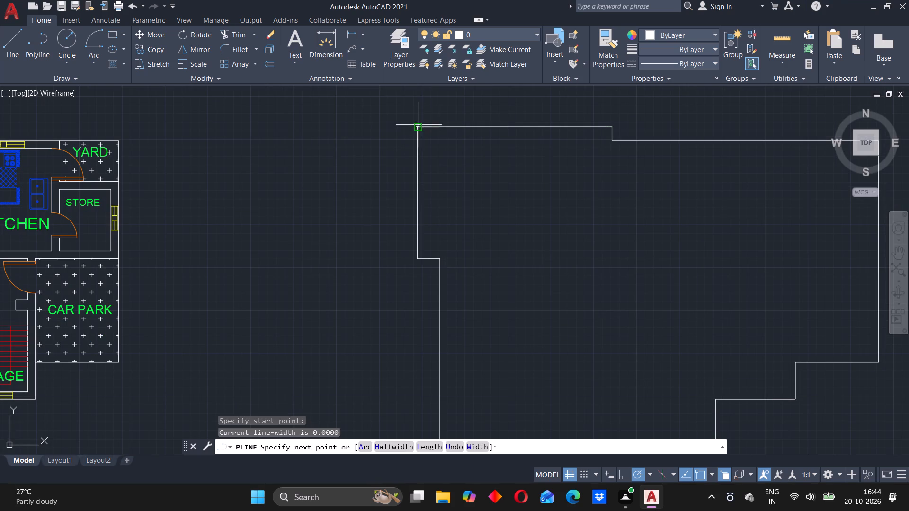
click(614, 126)
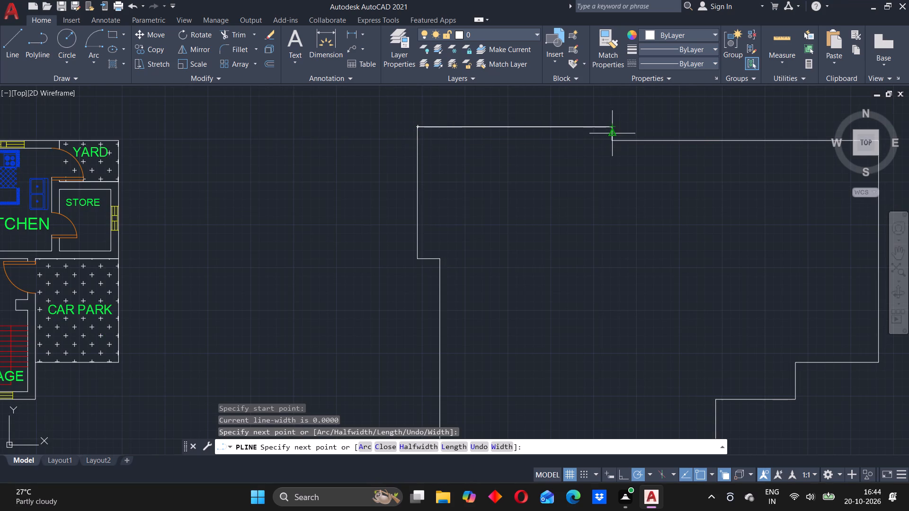
click(614, 142)
scroll(678, 141, up, 2)
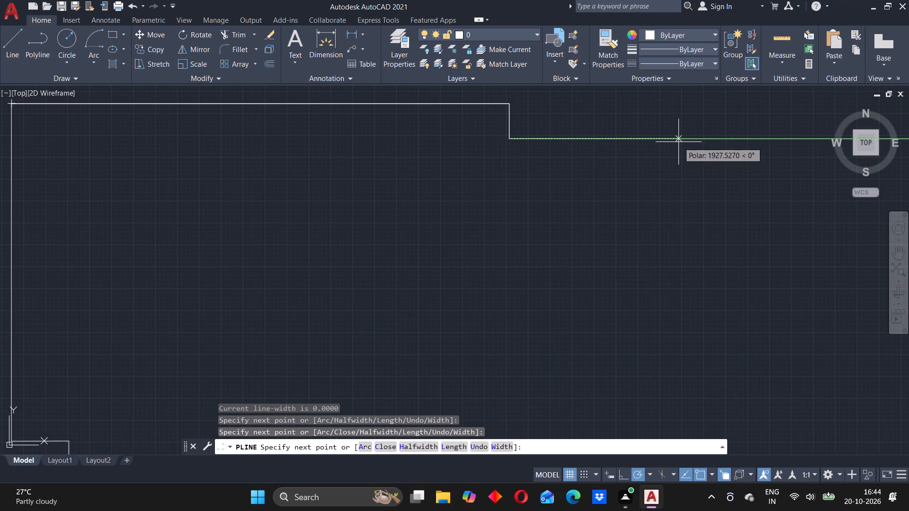
scroll(678, 142, up, 1)
middle_drag(679, 146, 584, 170)
scroll(584, 170, down, 4)
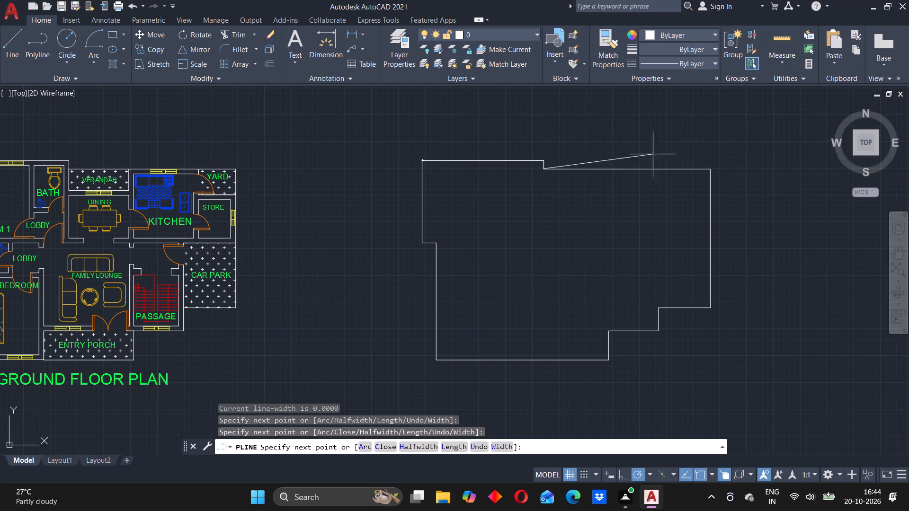
click(709, 169)
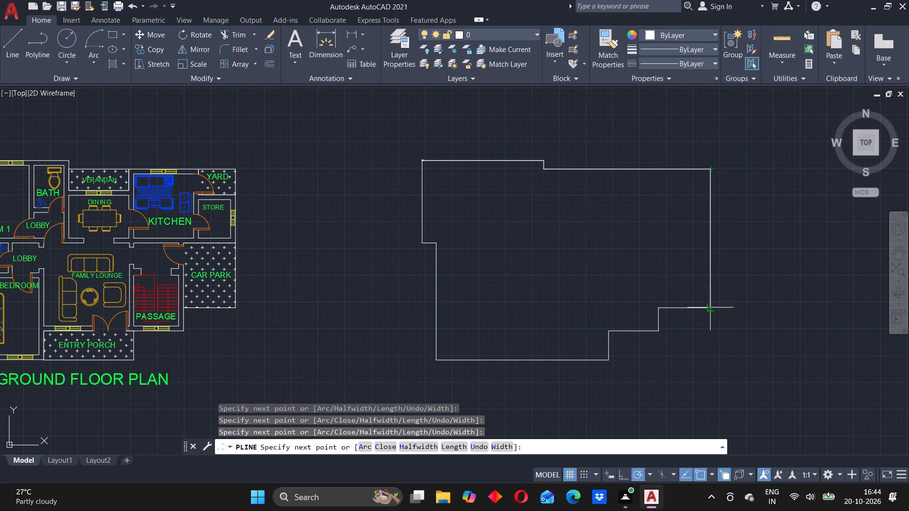
Continue the polyline around the car park, passage, entry porch and guest bedroom corners, back to its start point at Bedroom 1.
click(708, 309)
click(657, 307)
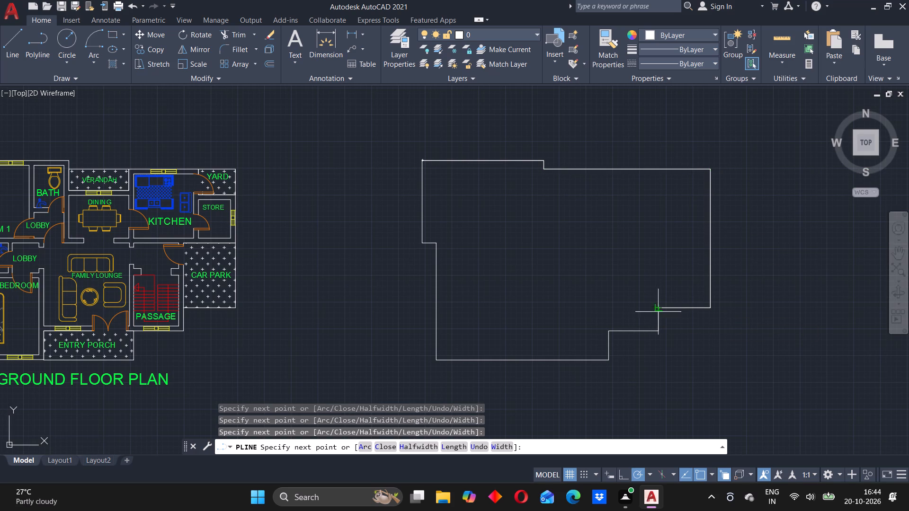
click(656, 330)
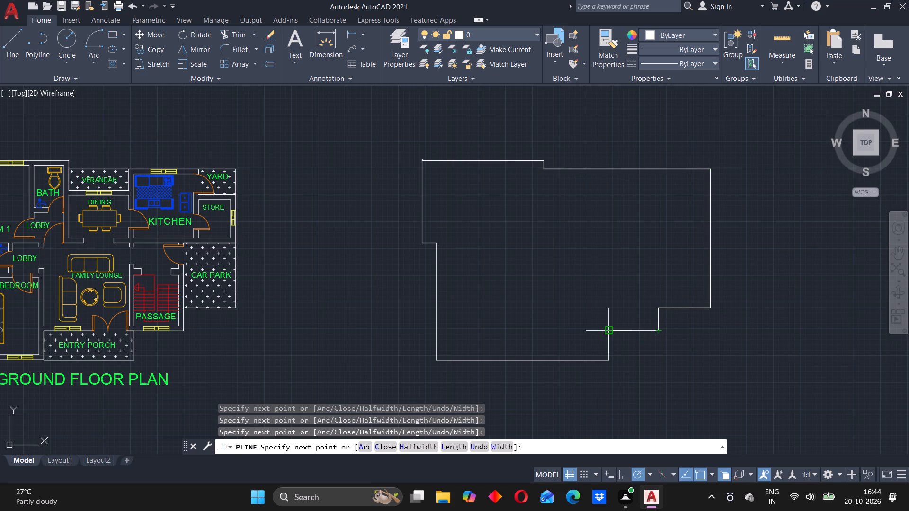
click(611, 334)
click(611, 361)
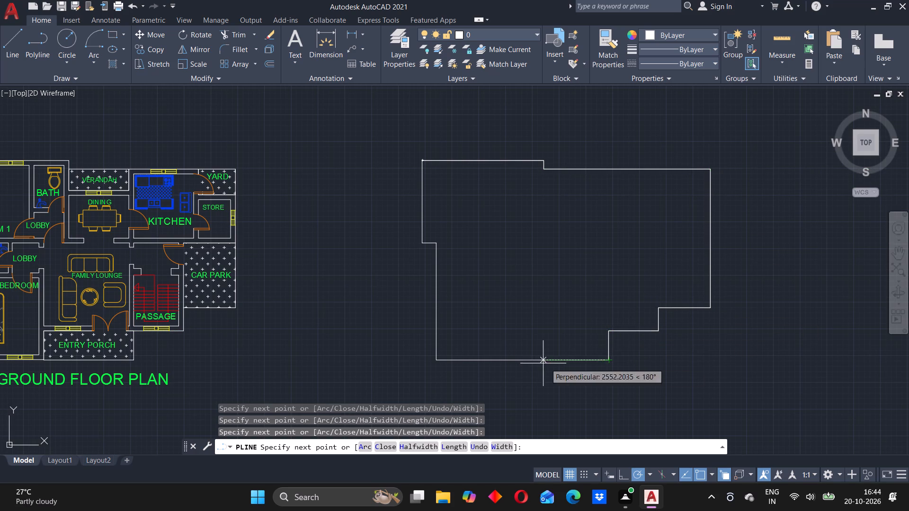
click(438, 361)
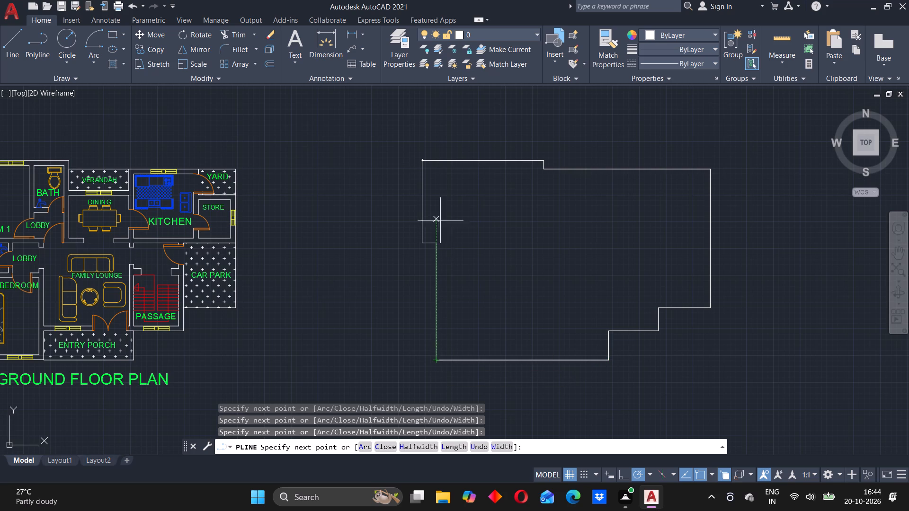
click(435, 243)
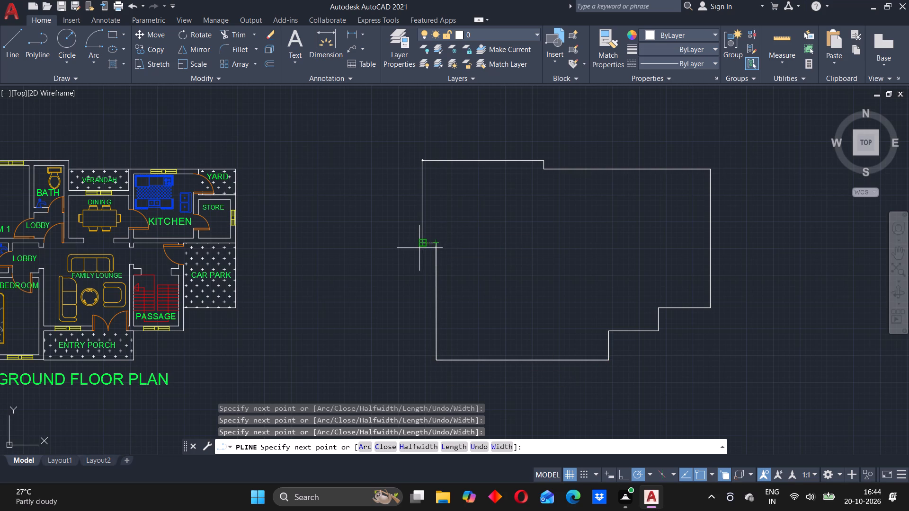
click(419, 245)
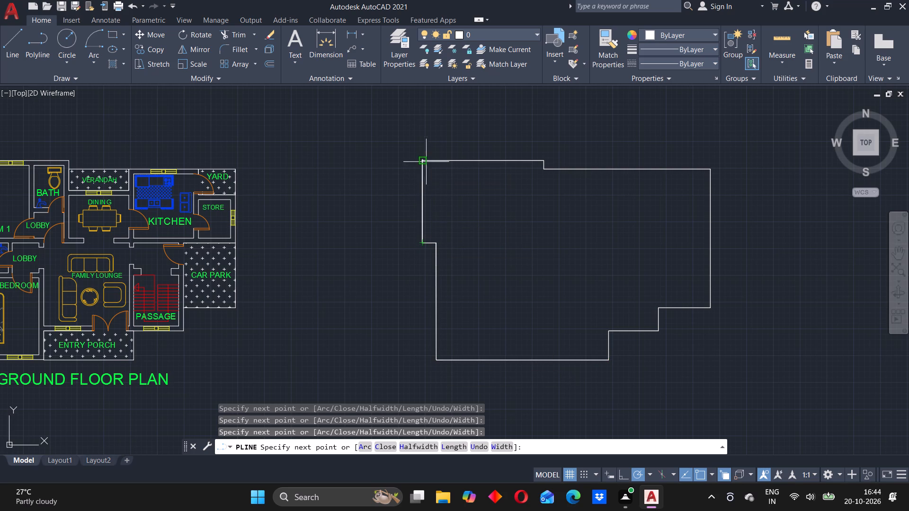
click(423, 159)
key(Escape)
Move the new polyline, not the overlapping line, by its Bedroom 1 corner into the free space beyond the line outline.
click(442, 160)
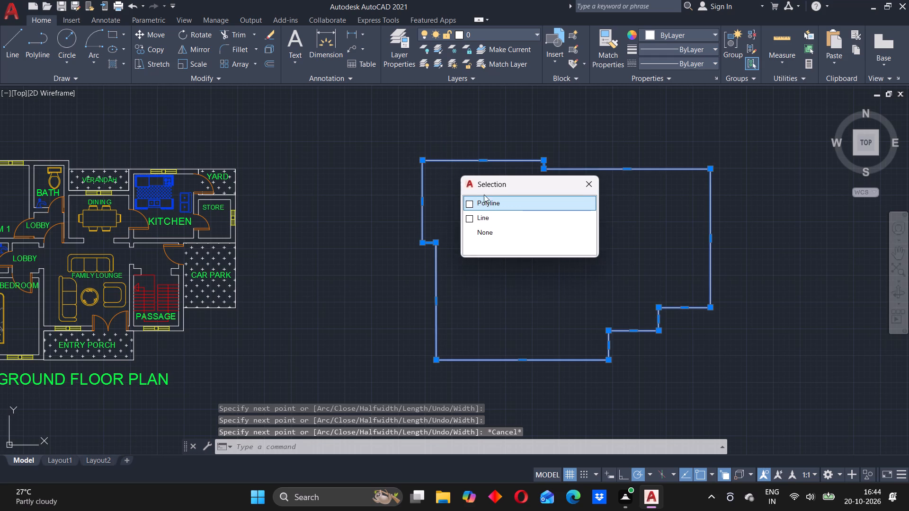
click(472, 204)
key(m)
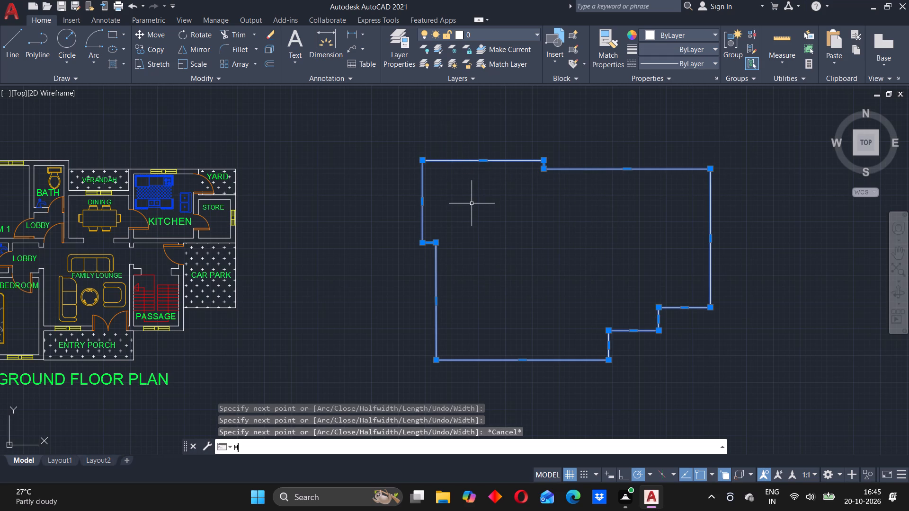
key(Return)
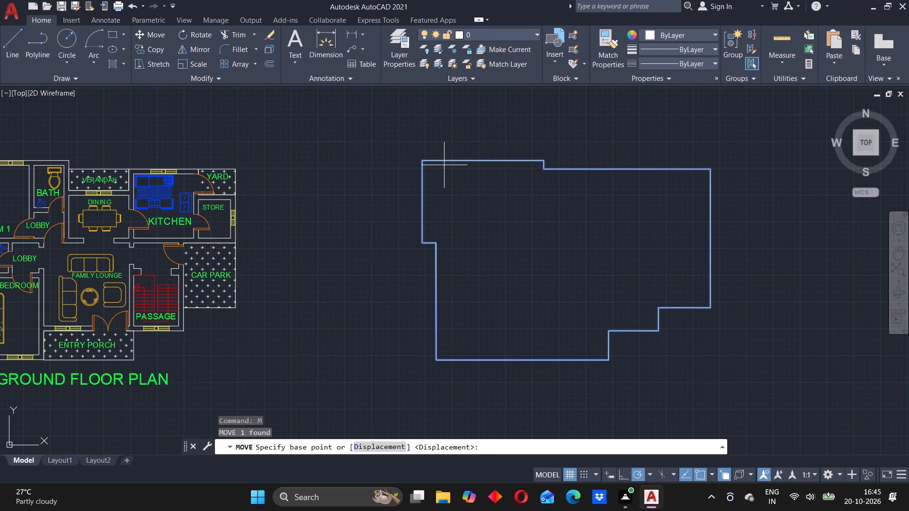
click(446, 160)
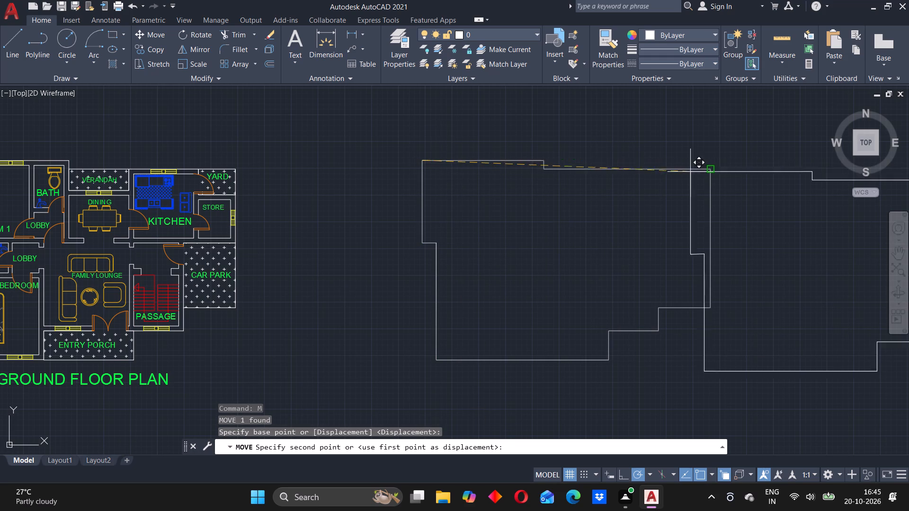
click(736, 159)
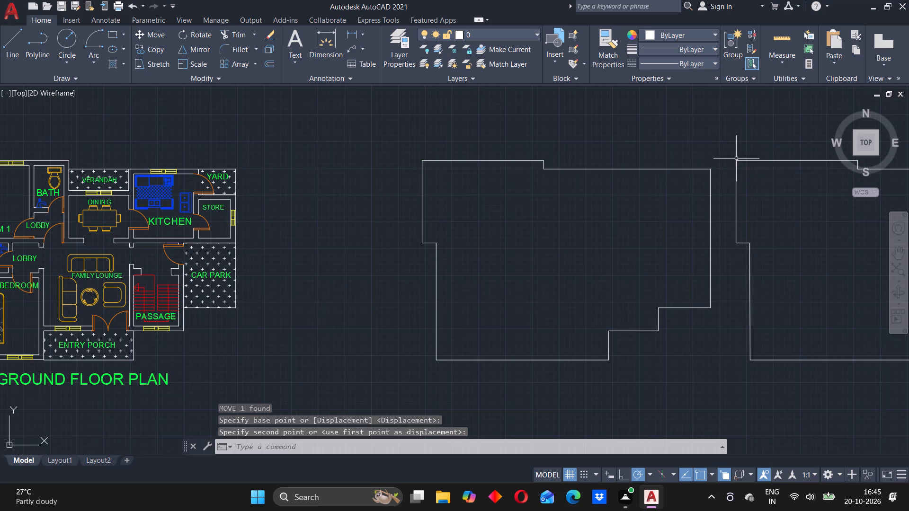
Erase all the separate line segments of the old outline between the plan and the moved polyline.
click(384, 136)
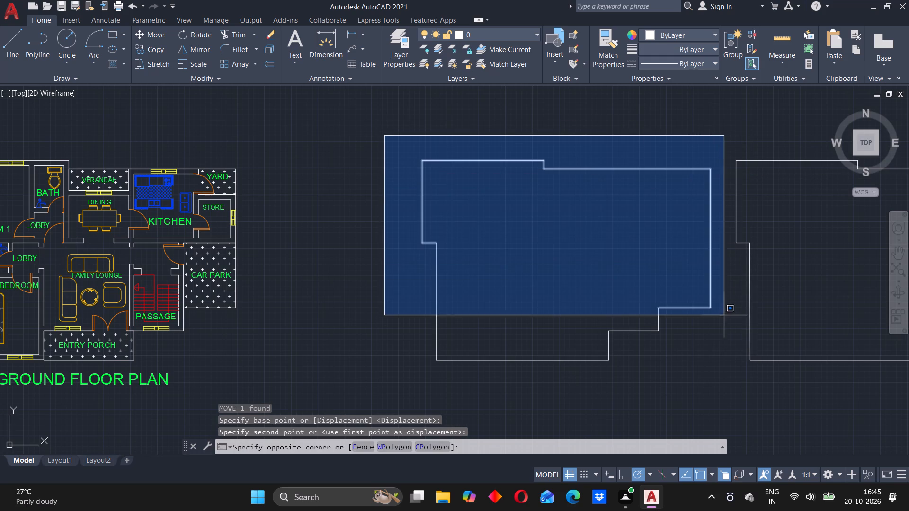
click(712, 371)
key(Delete)
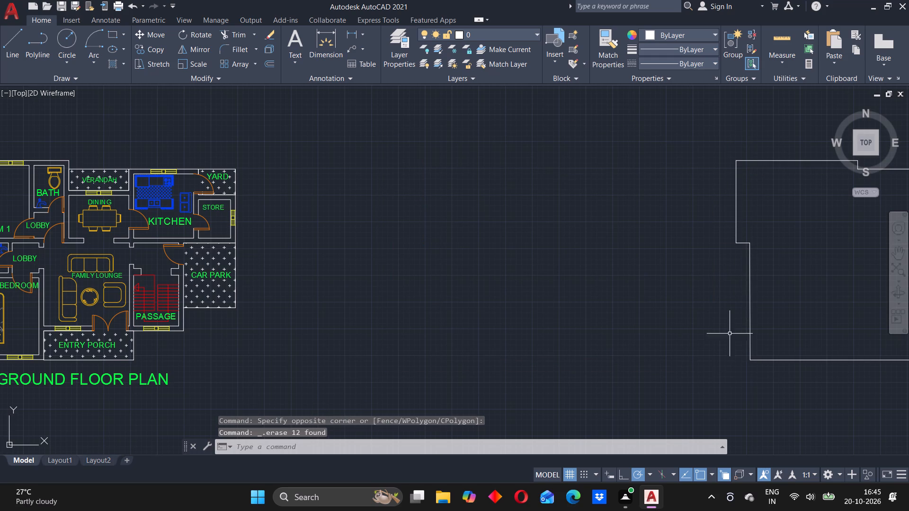
Move the outline polyline straight back toward the ground floor plan, using the midpoint of its outer Bedroom 1 wall edge as base point.
click(736, 192)
key(m)
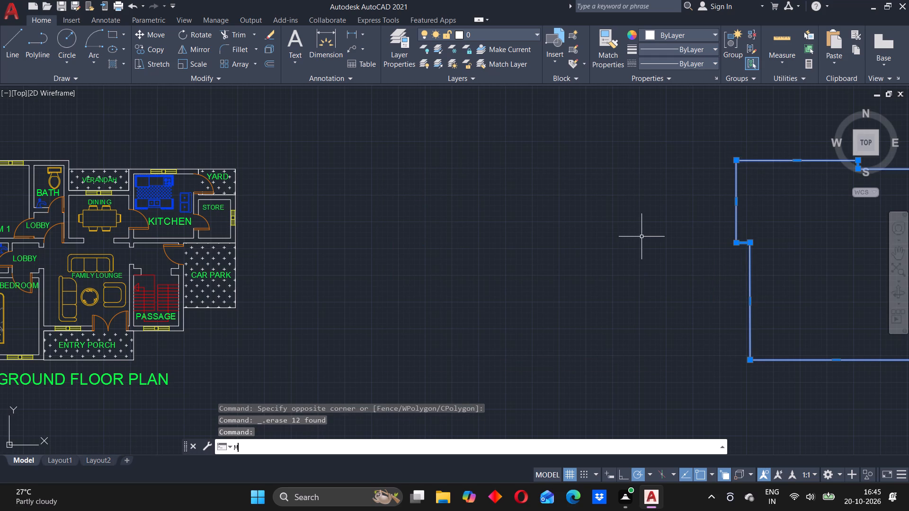
key(Return)
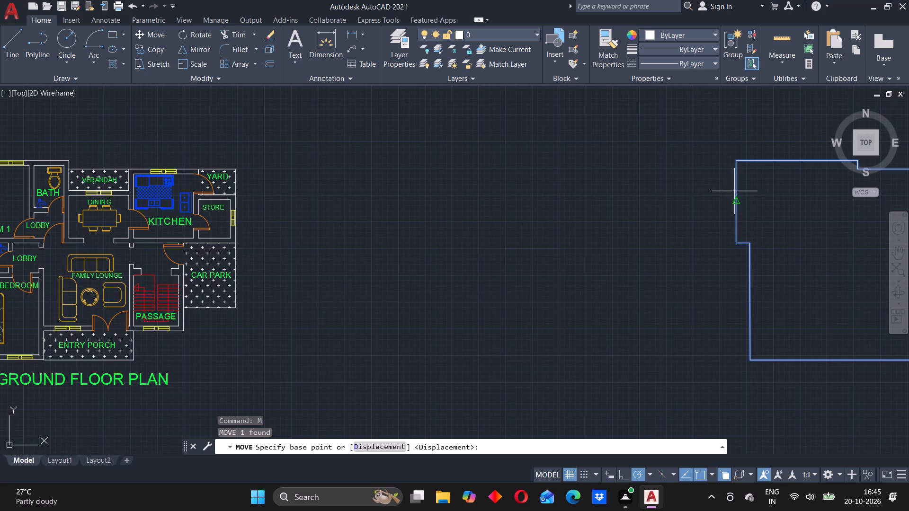
click(735, 201)
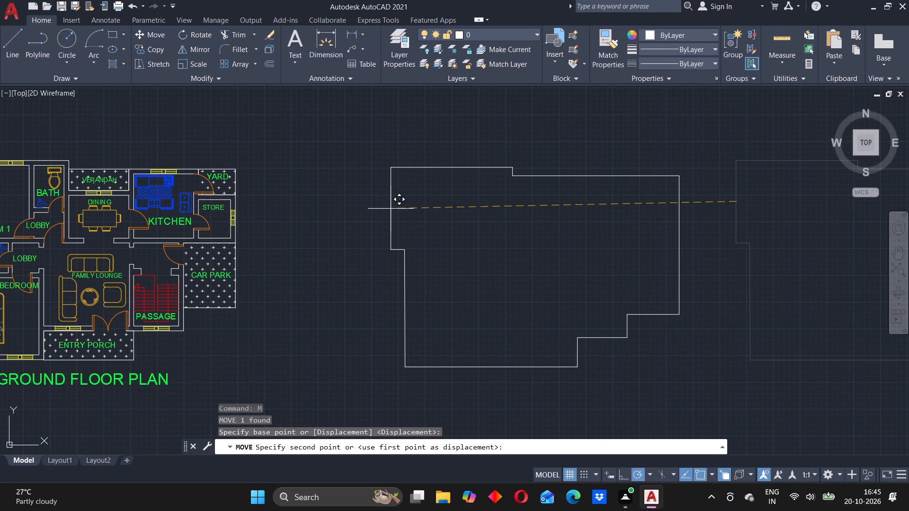
click(391, 206)
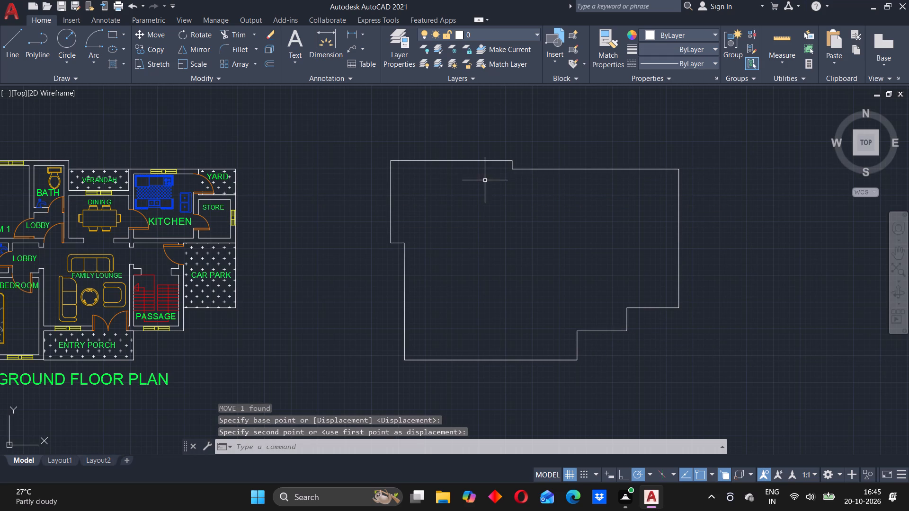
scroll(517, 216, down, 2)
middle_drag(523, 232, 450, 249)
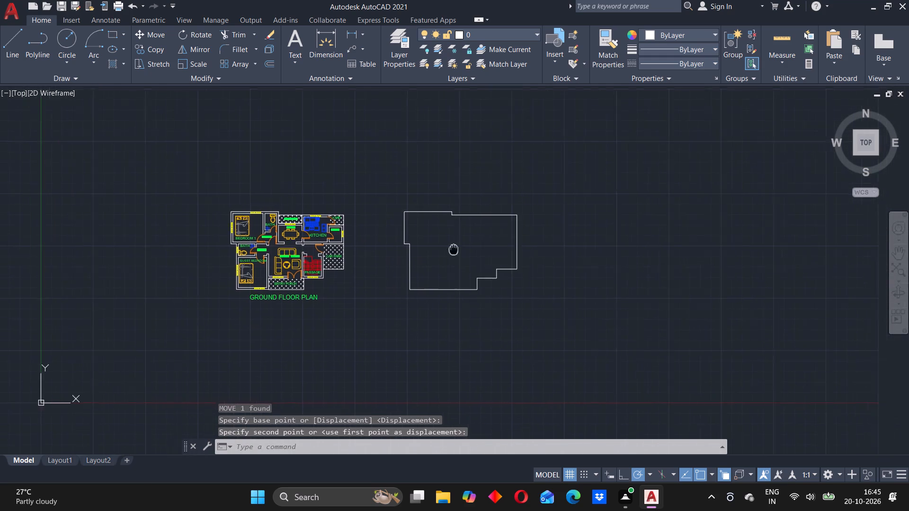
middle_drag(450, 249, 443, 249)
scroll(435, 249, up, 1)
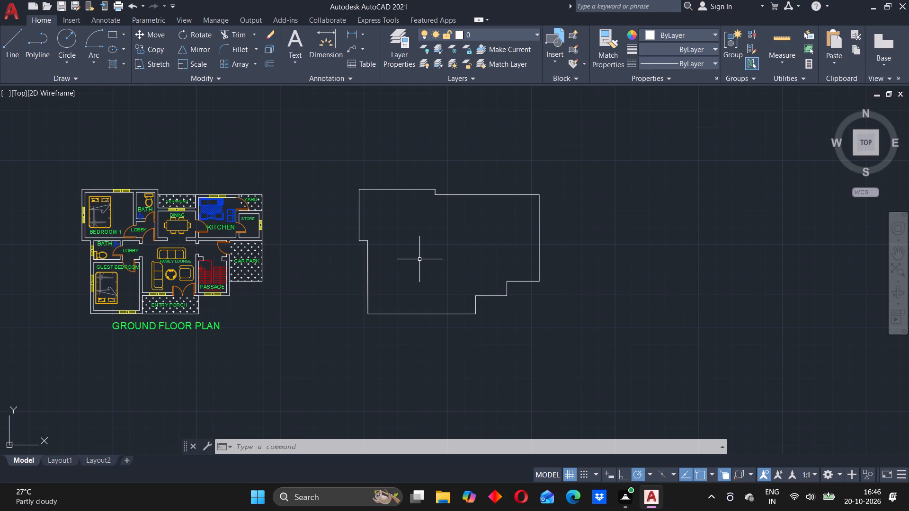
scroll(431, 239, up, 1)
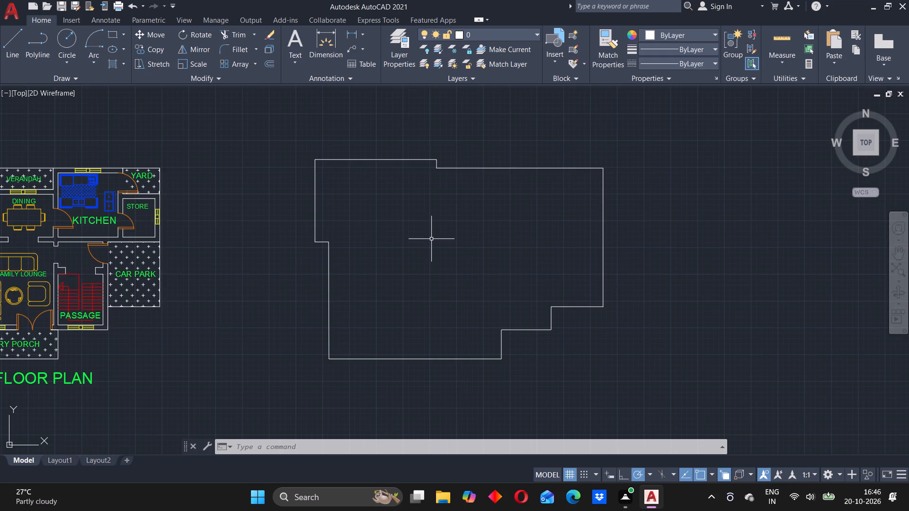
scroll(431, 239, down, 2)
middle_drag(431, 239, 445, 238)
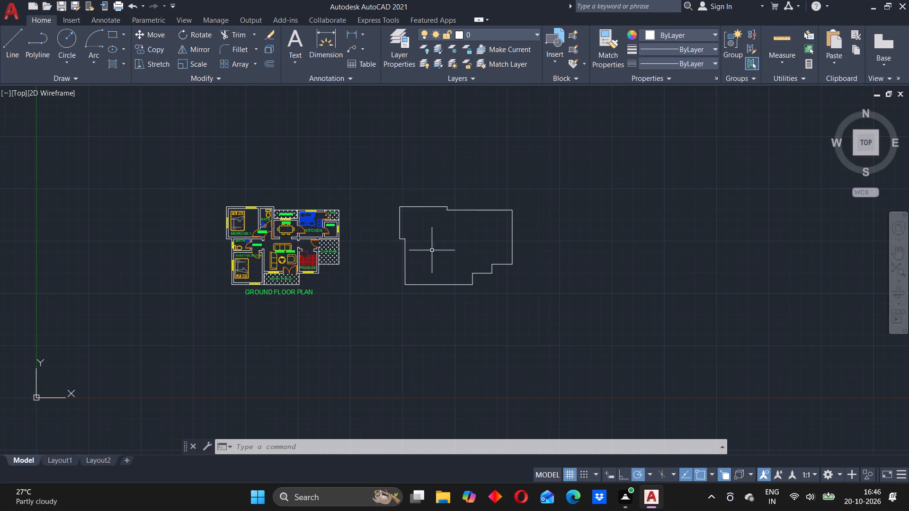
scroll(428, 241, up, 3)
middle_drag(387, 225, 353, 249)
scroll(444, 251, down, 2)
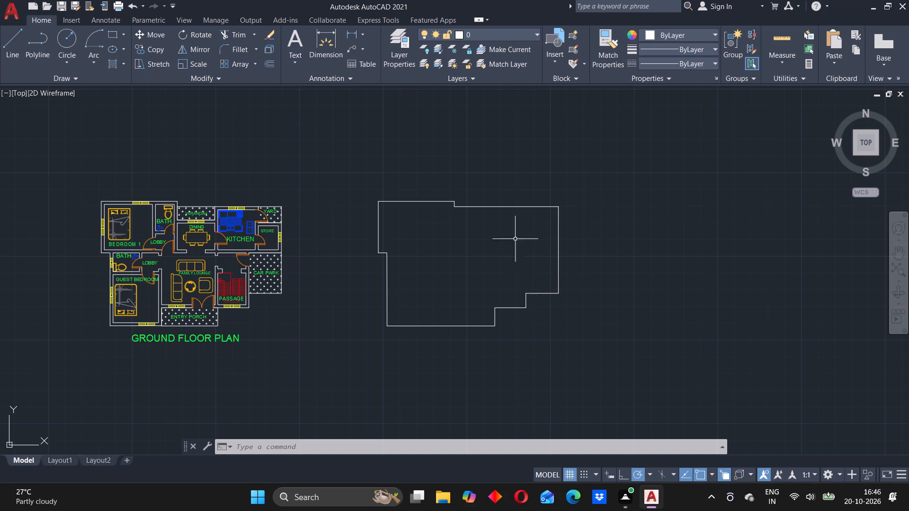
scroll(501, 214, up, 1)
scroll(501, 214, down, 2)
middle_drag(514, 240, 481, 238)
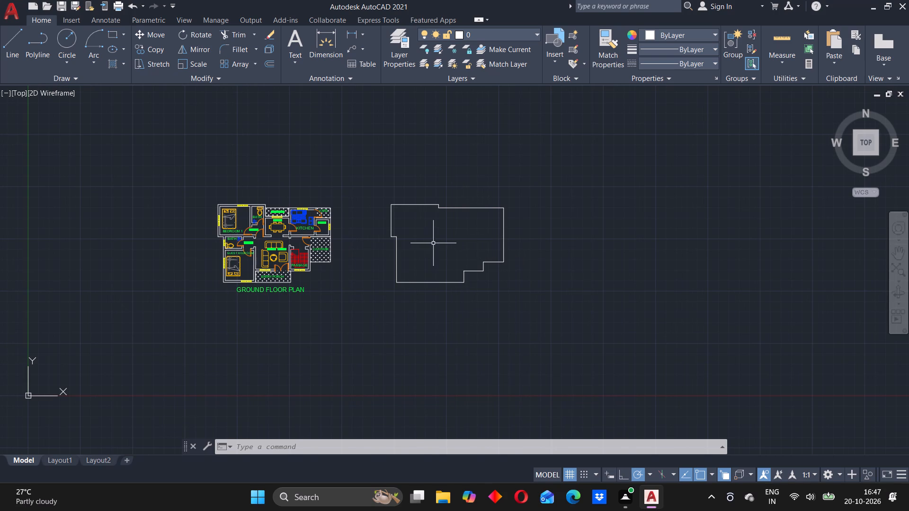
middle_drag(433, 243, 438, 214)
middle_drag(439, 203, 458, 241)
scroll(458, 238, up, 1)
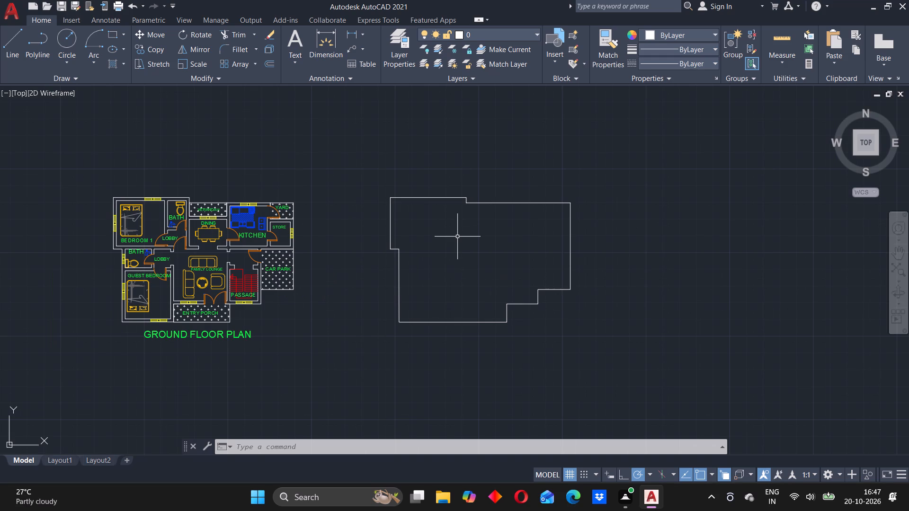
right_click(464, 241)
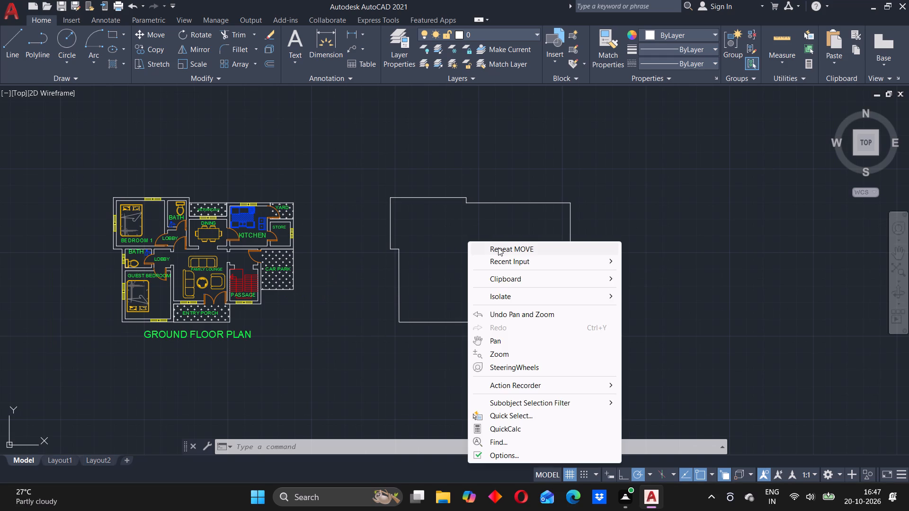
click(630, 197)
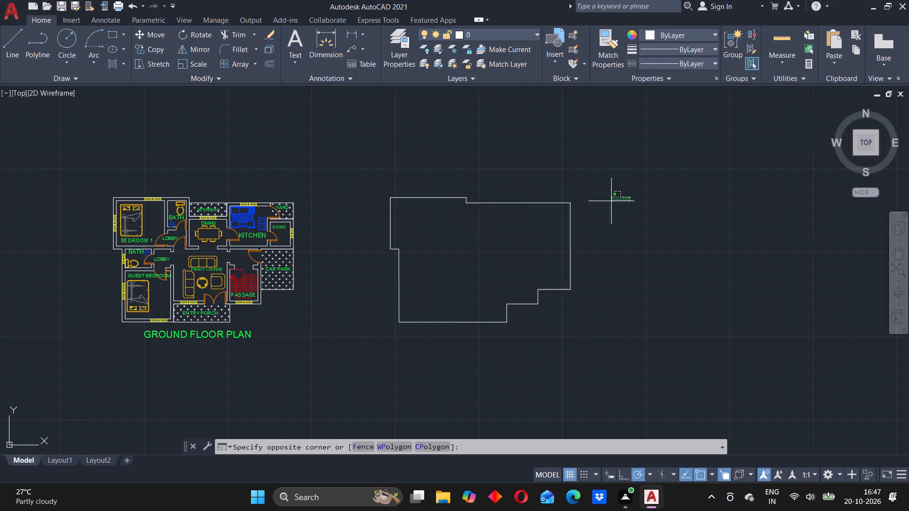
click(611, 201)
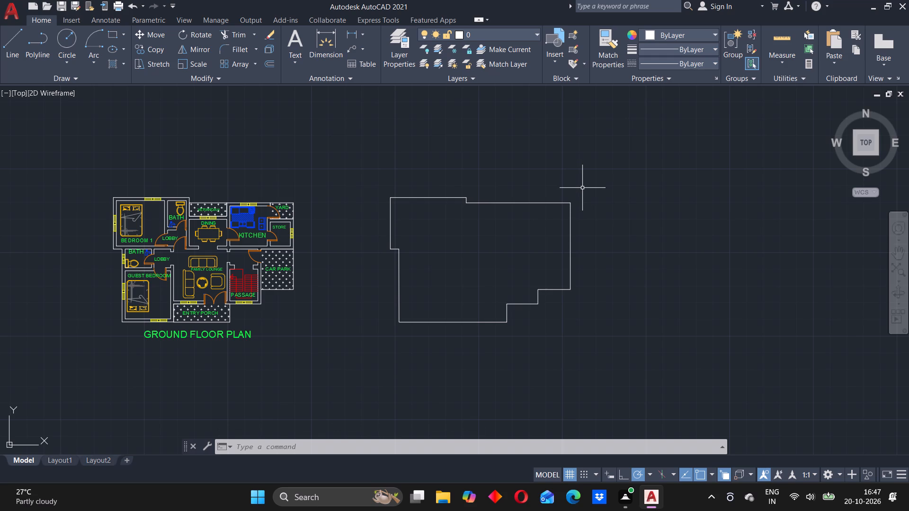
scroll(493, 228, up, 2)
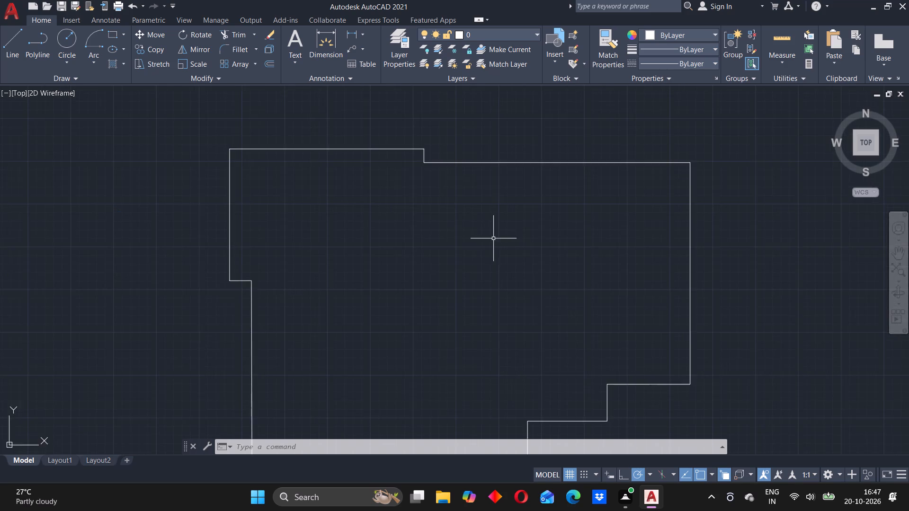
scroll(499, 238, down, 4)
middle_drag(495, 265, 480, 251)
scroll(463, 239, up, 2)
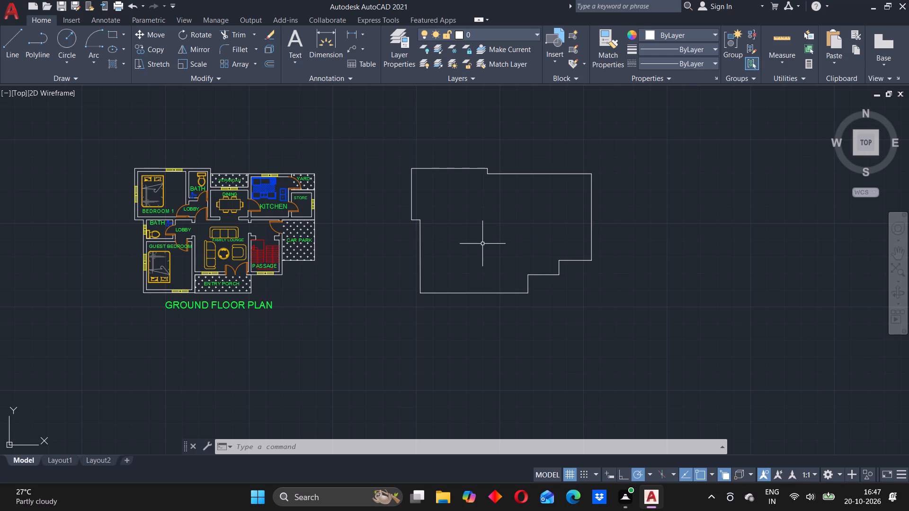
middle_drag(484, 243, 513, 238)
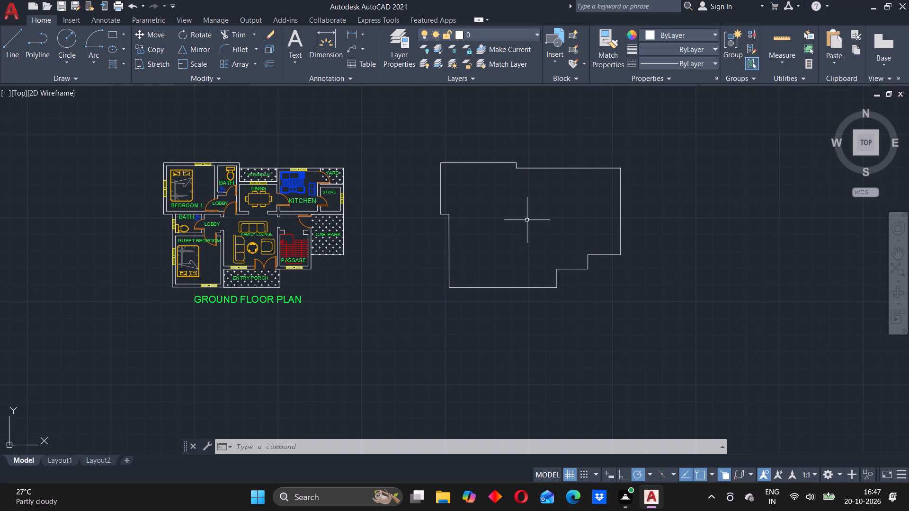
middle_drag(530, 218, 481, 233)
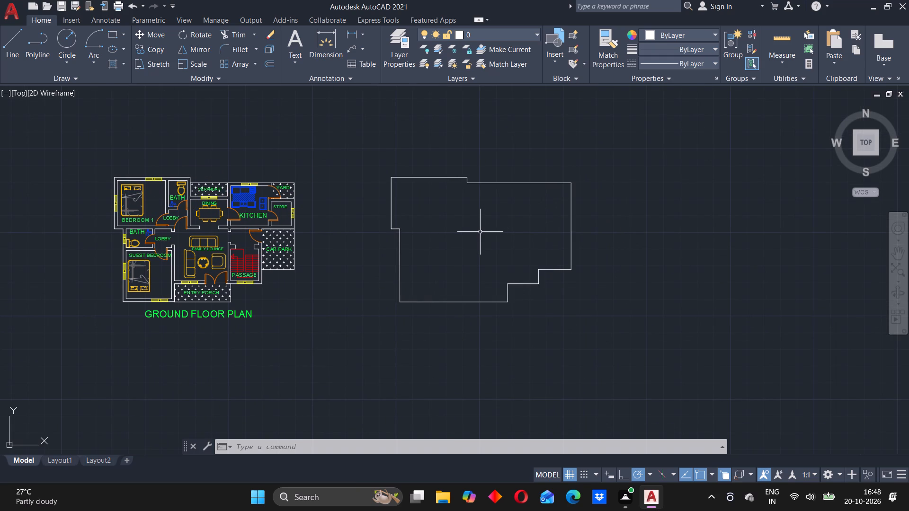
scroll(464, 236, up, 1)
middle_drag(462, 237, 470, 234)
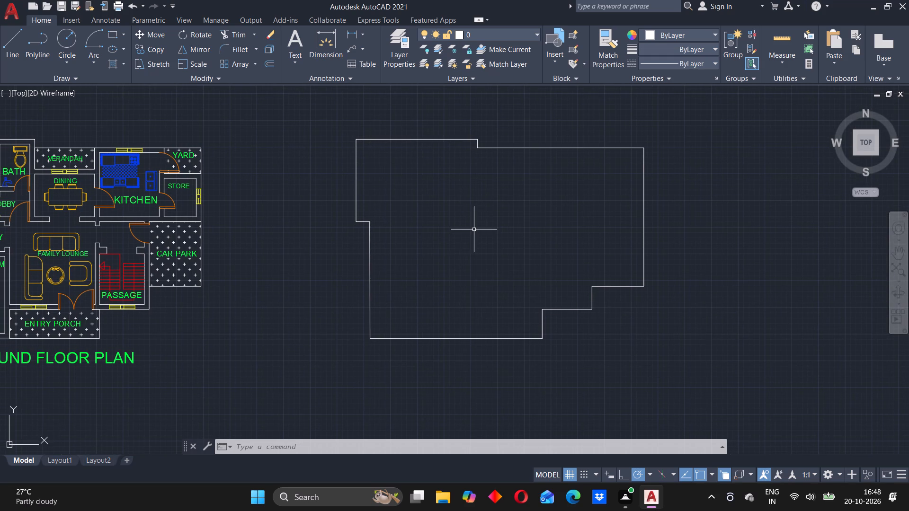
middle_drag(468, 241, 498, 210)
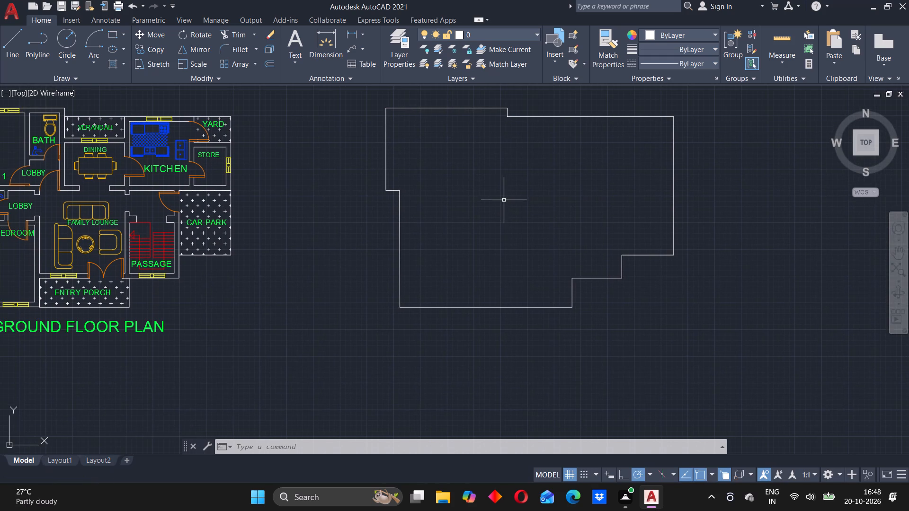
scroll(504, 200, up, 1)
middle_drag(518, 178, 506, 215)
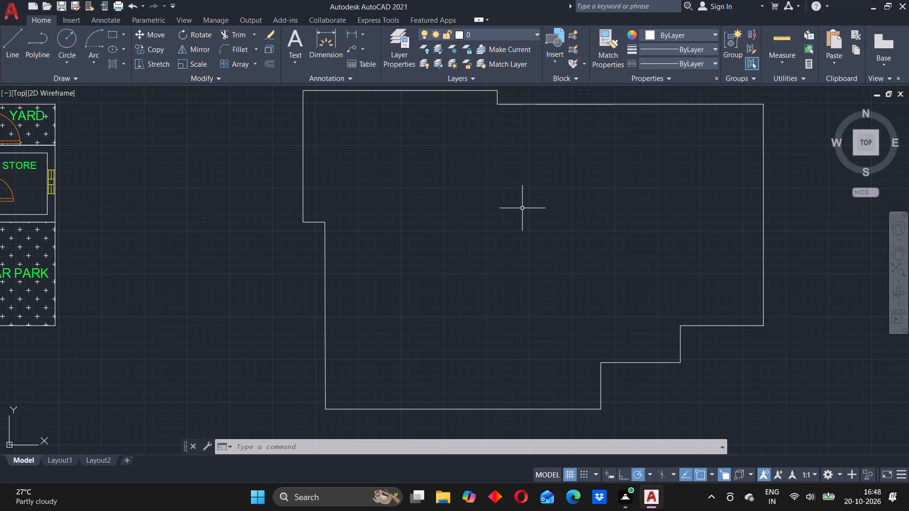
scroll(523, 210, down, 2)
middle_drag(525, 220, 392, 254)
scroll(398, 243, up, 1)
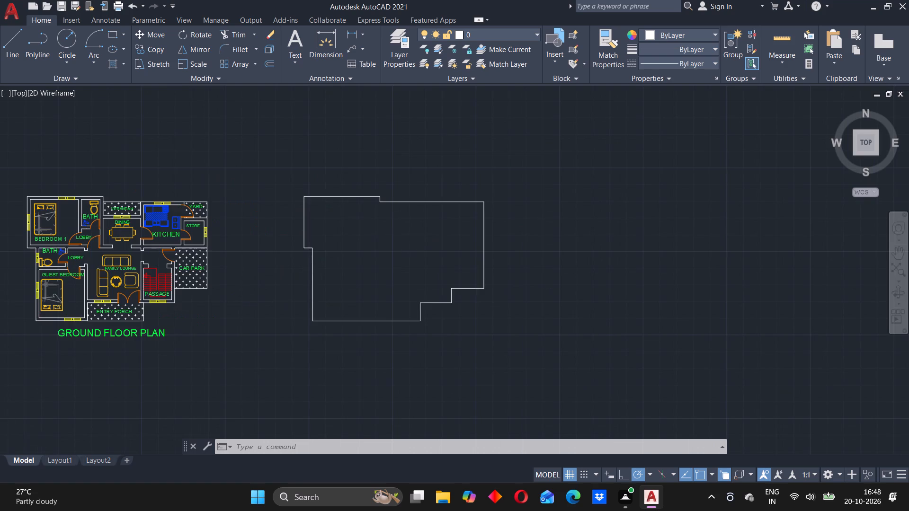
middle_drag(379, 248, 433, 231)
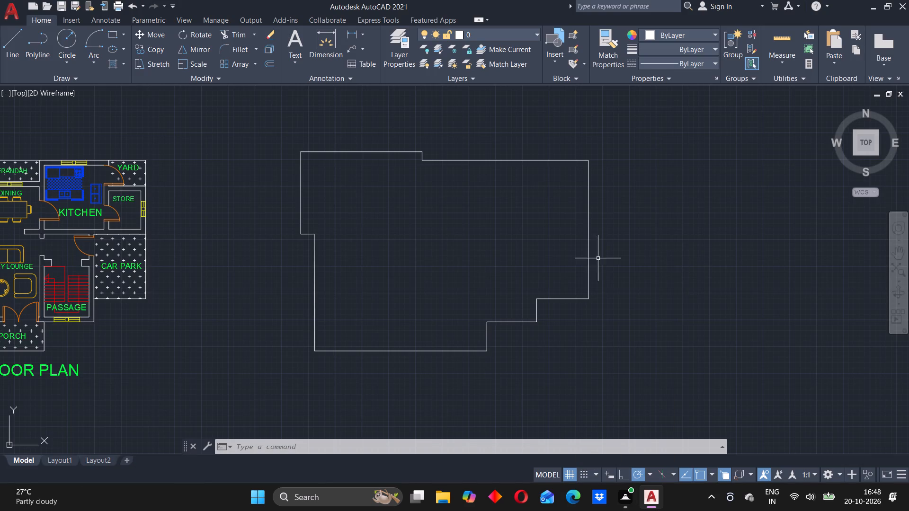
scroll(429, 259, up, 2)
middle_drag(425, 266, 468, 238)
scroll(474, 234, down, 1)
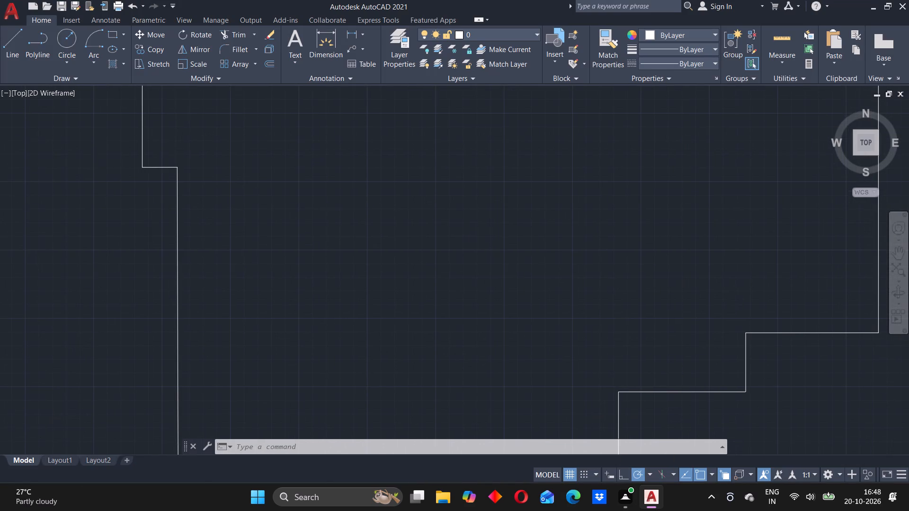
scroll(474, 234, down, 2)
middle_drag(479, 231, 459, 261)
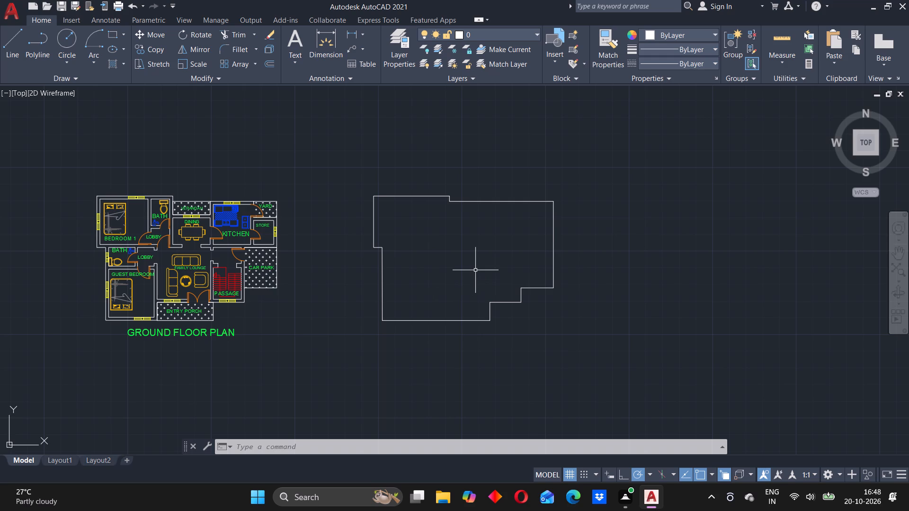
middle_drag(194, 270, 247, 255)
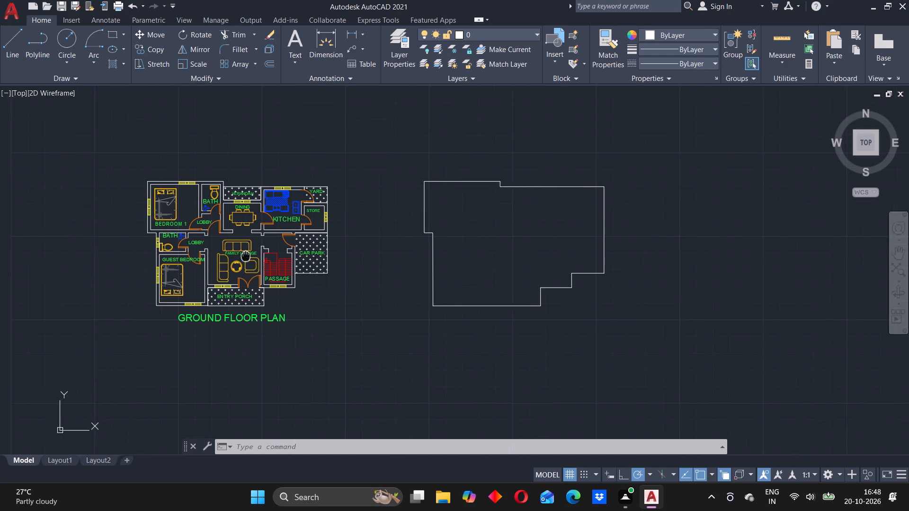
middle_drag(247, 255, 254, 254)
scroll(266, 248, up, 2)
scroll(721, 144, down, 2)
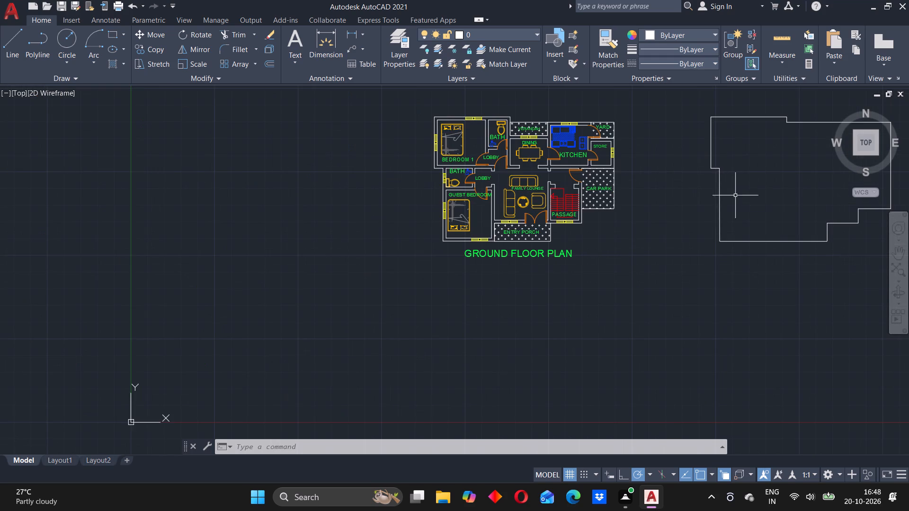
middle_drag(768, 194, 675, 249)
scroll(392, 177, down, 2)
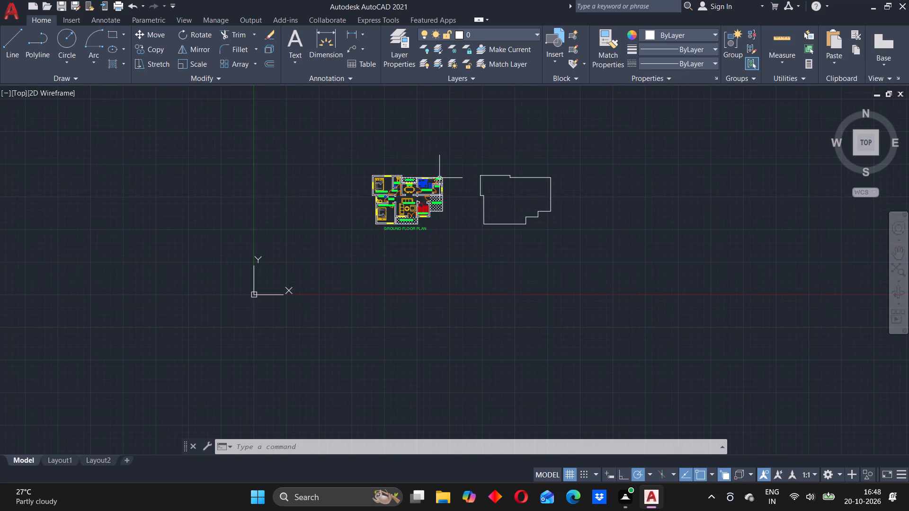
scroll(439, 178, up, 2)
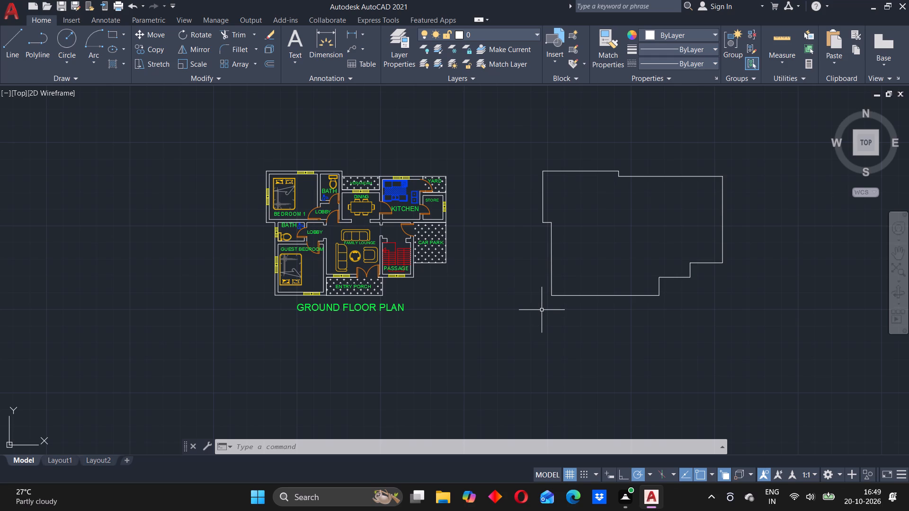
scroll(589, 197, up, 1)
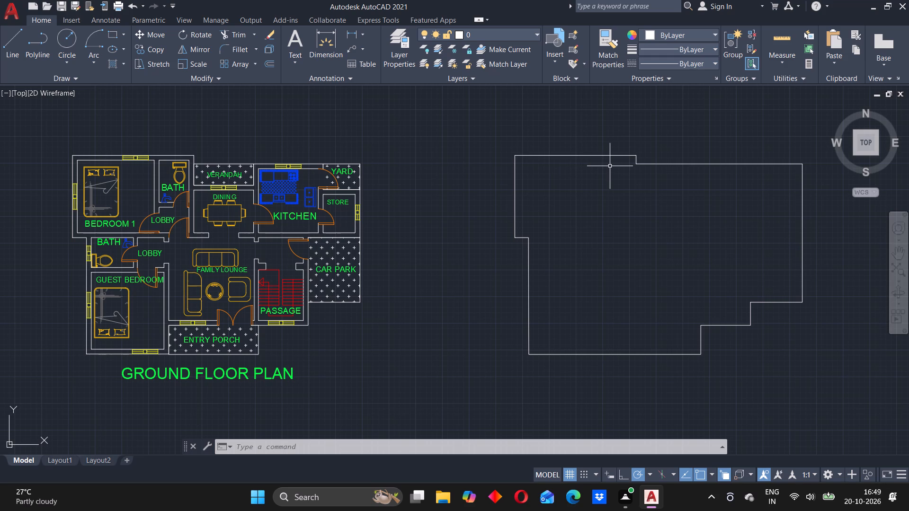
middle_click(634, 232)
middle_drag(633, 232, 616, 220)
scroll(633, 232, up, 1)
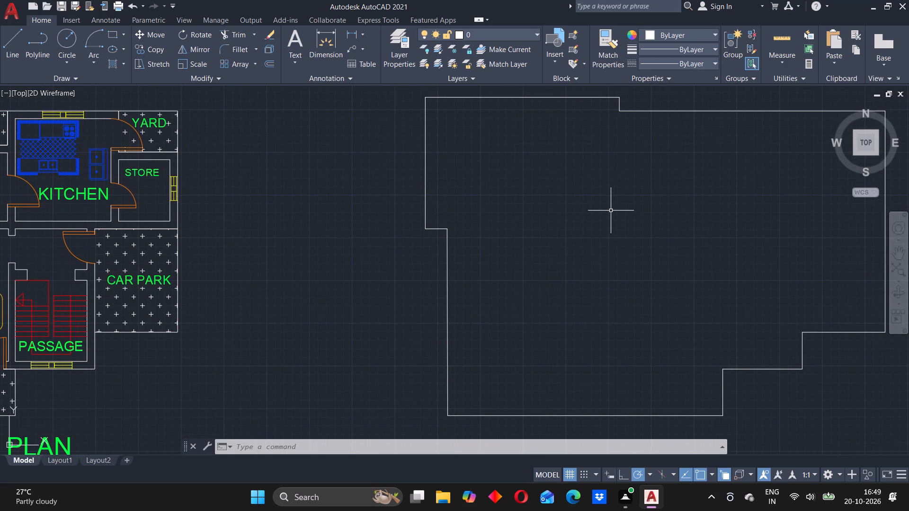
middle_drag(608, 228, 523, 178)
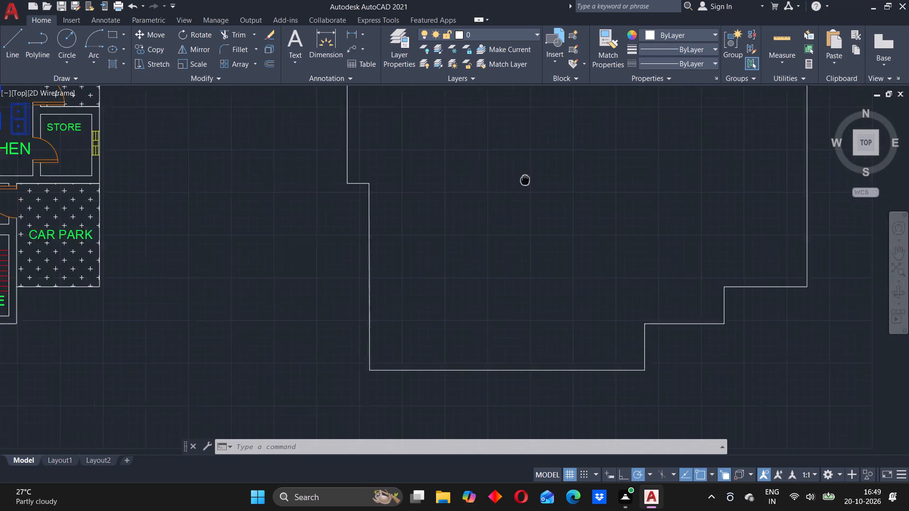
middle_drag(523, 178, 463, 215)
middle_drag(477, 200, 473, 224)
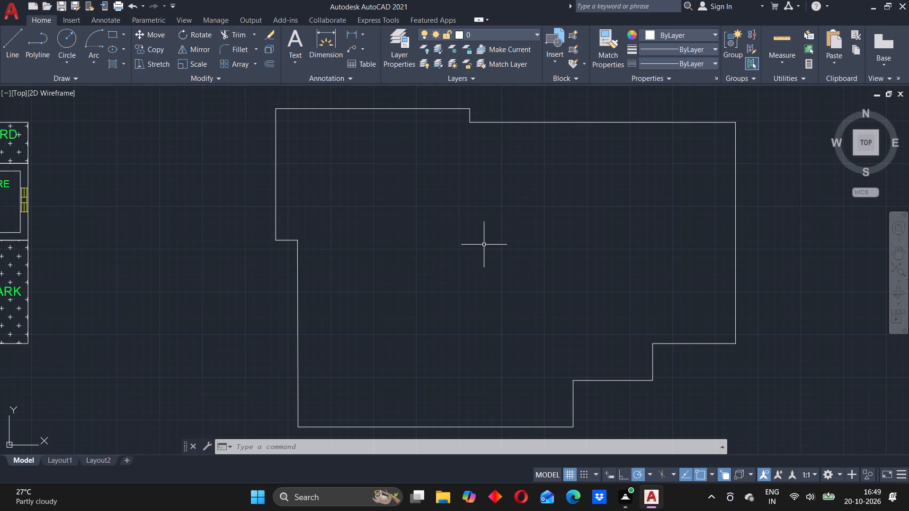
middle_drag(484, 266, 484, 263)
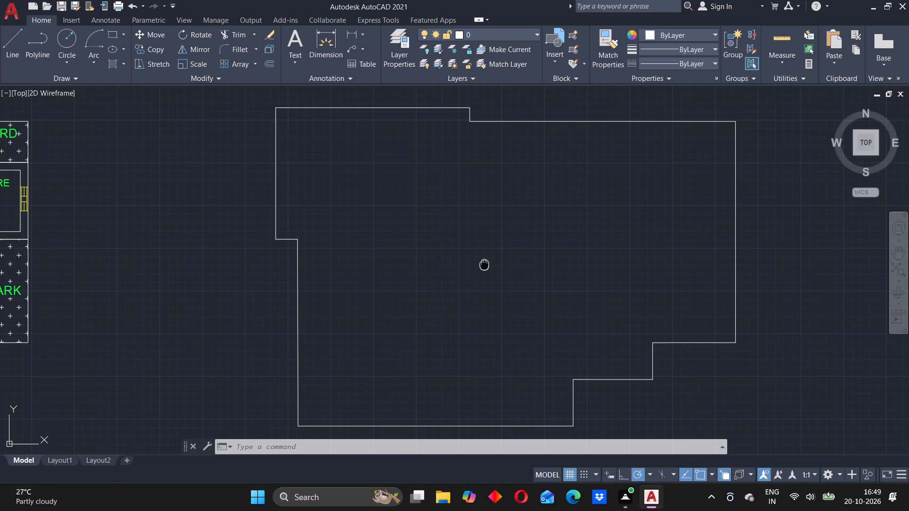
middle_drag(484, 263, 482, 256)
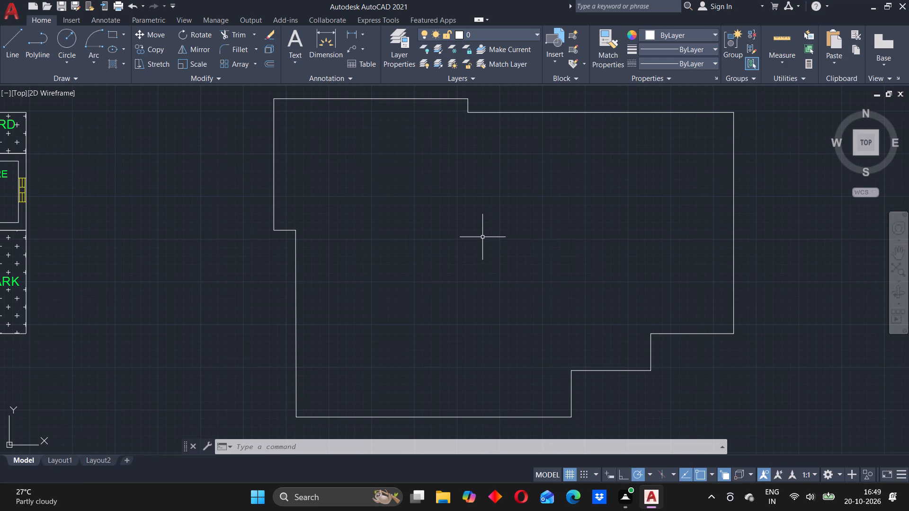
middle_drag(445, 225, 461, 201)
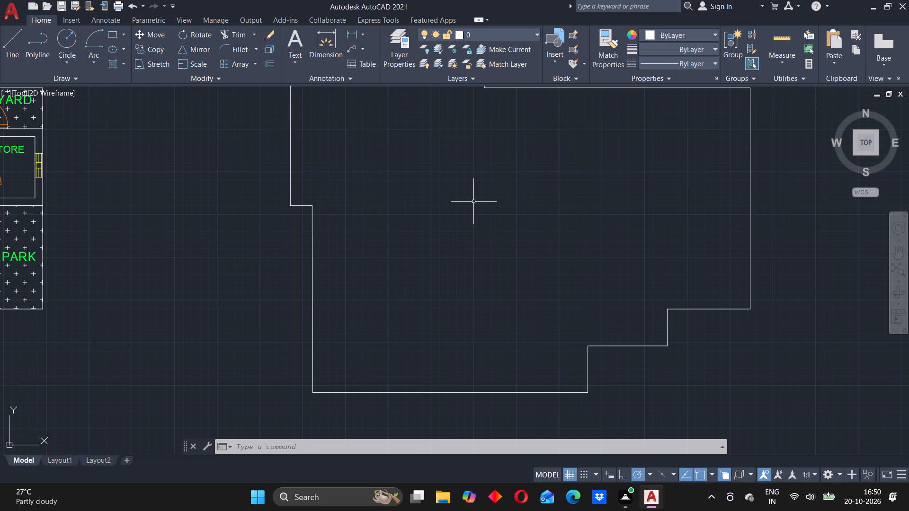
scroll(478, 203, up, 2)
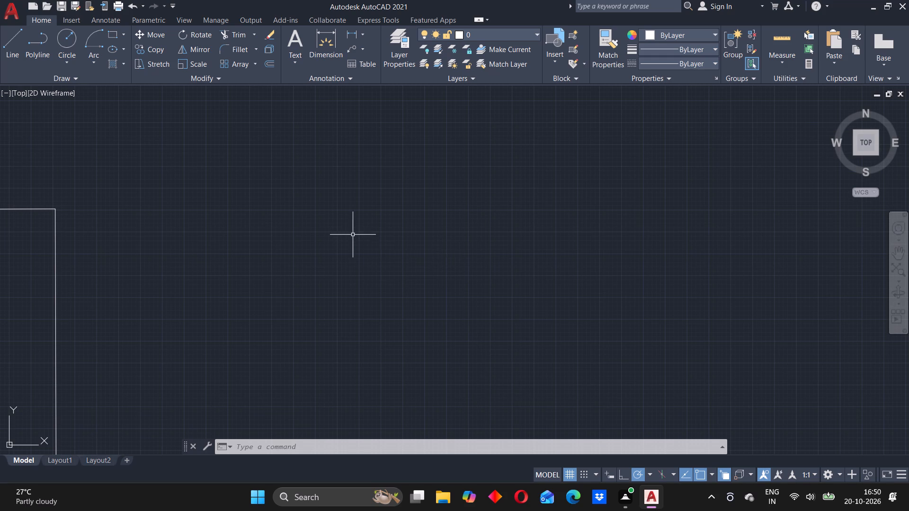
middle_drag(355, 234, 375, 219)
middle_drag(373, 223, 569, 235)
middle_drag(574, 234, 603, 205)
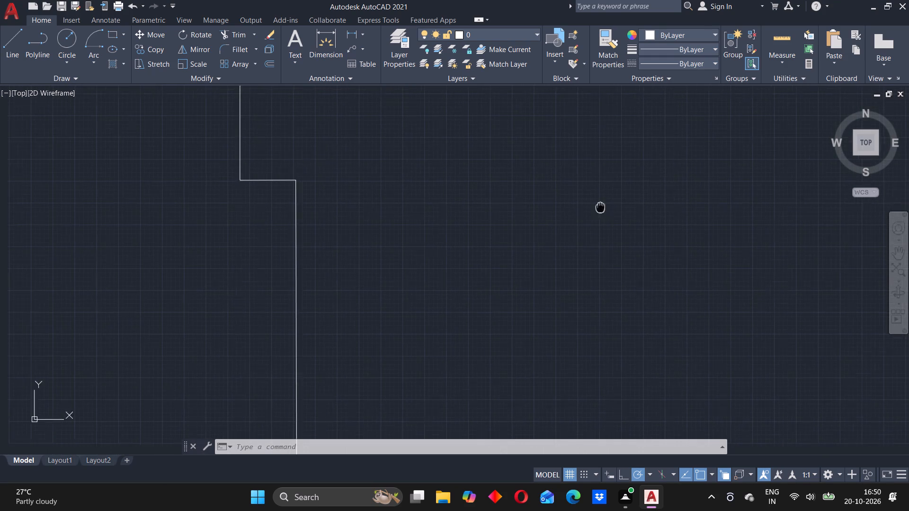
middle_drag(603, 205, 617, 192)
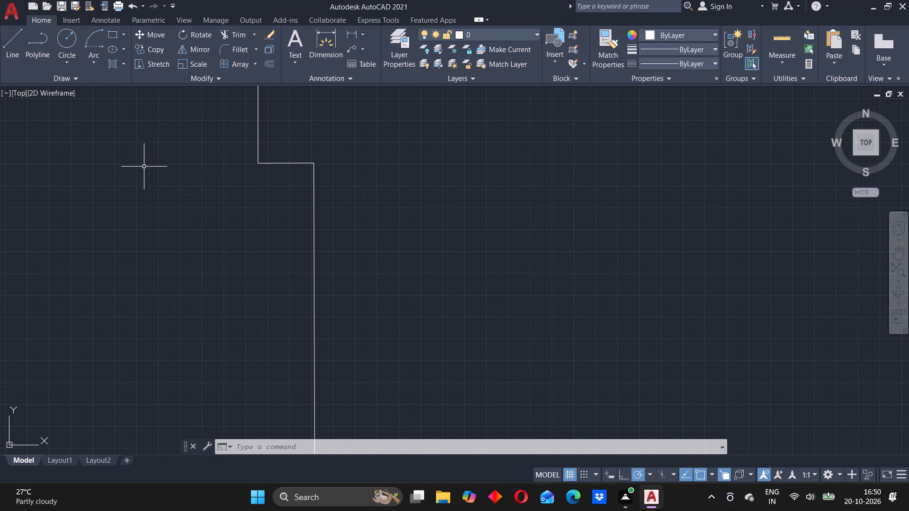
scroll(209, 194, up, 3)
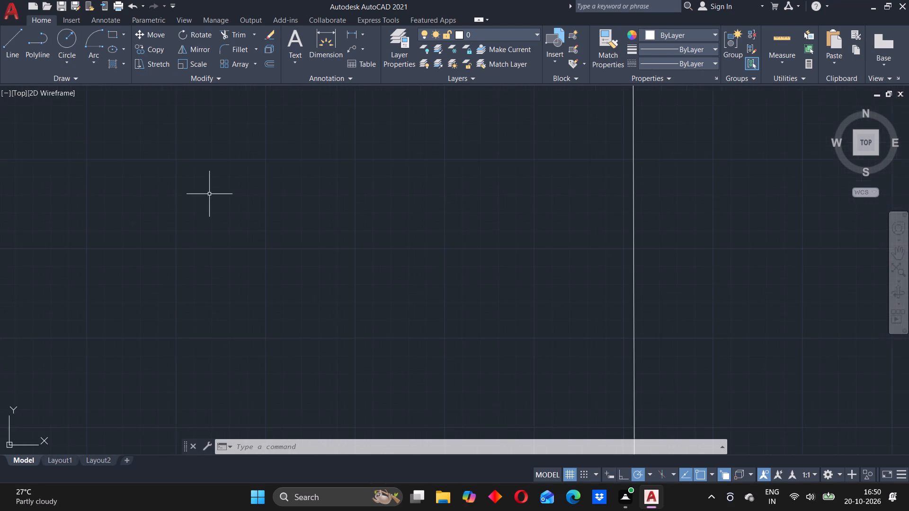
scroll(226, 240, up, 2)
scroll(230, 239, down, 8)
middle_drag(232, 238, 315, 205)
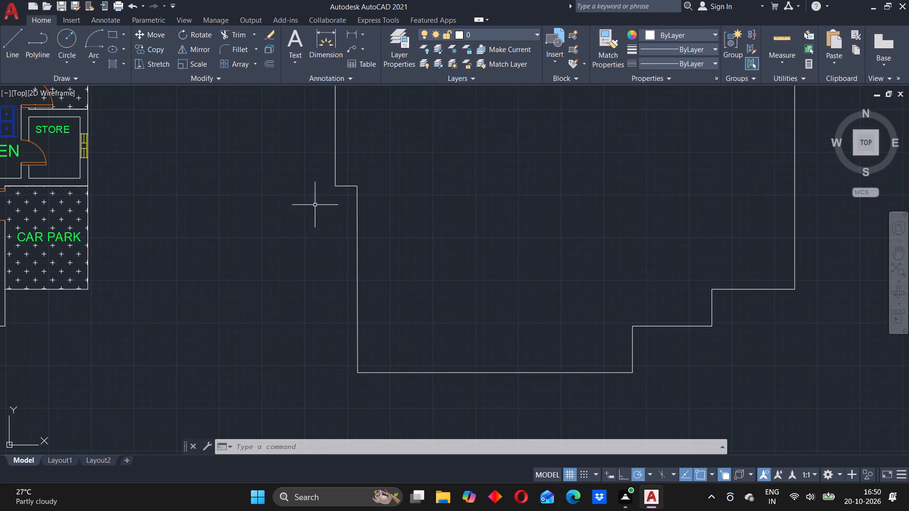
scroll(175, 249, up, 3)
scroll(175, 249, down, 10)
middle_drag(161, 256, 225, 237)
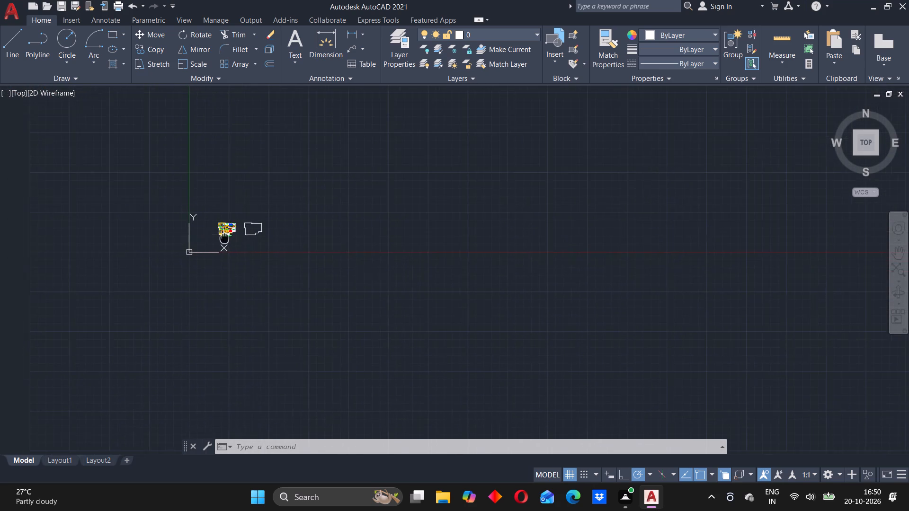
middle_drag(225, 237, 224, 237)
Copy the passage's inner wall polyline by its lower car-park-side corner, at distance 225 and again inside the outline near the matching passage corner.
scroll(230, 225, up, 8)
scroll(235, 270, down, 3)
middle_drag(235, 285, 247, 235)
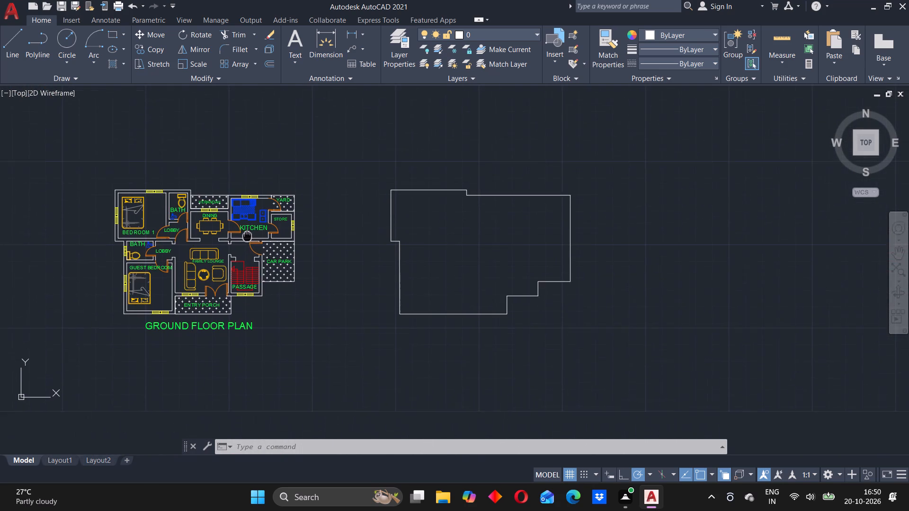
middle_drag(247, 235, 247, 232)
scroll(247, 257, up, 3)
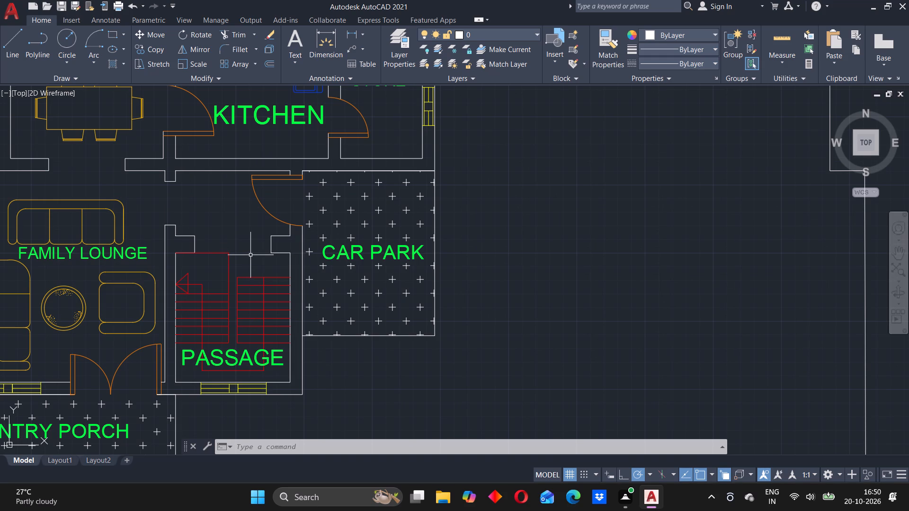
click(289, 265)
key(m)
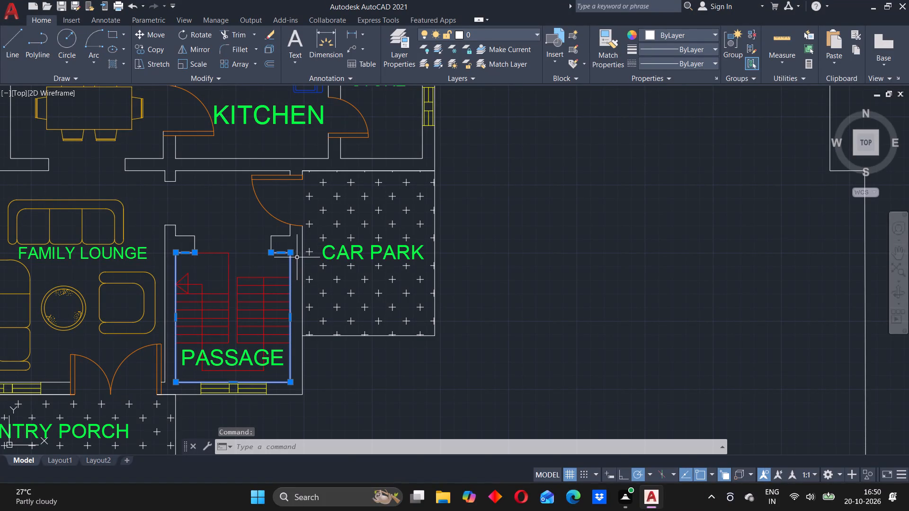
key(BackSpace)
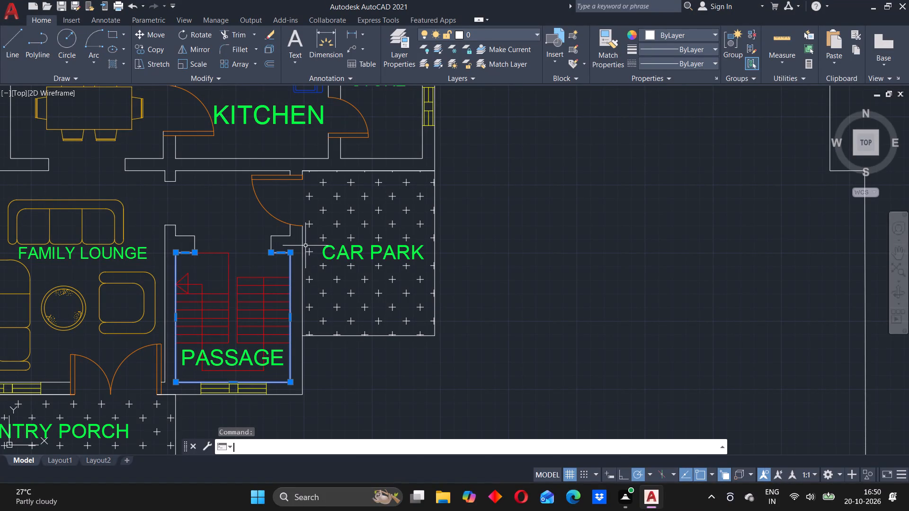
text(CO)
key(Return)
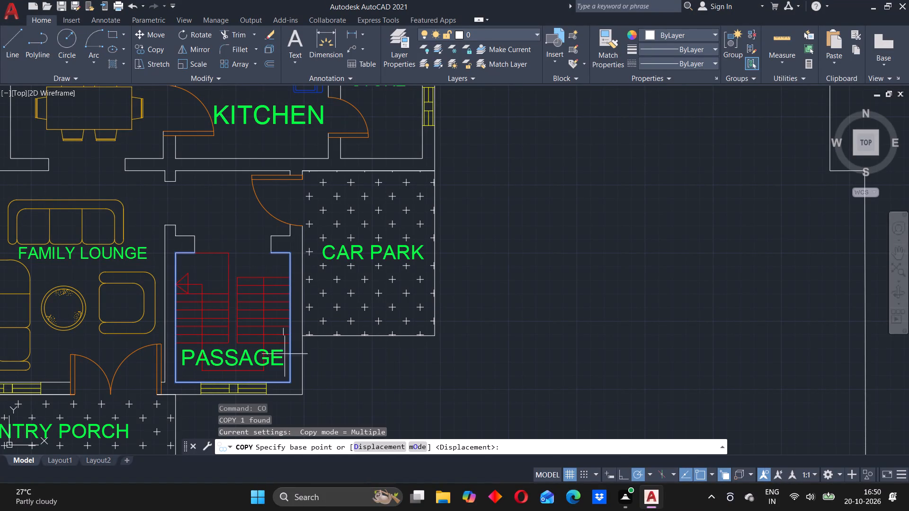
click(290, 381)
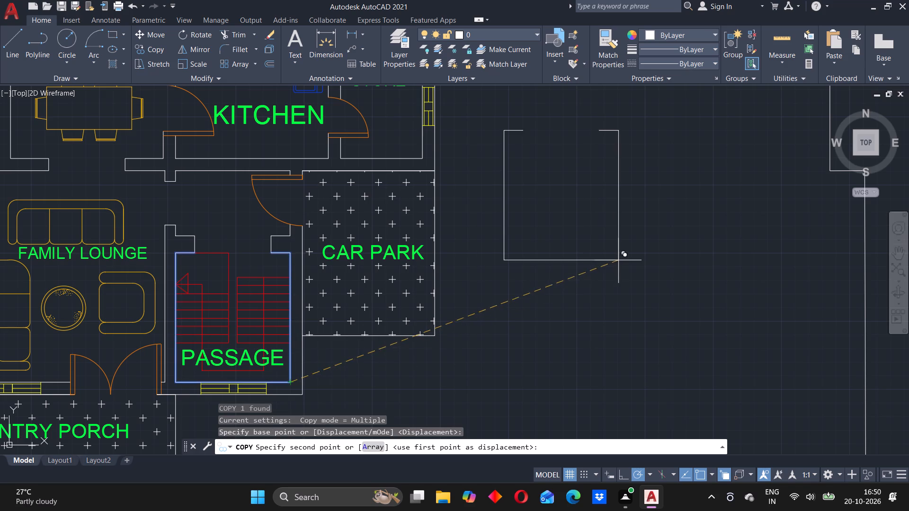
middle_drag(618, 260, 127, 194)
middle_drag(735, 285, 583, 311)
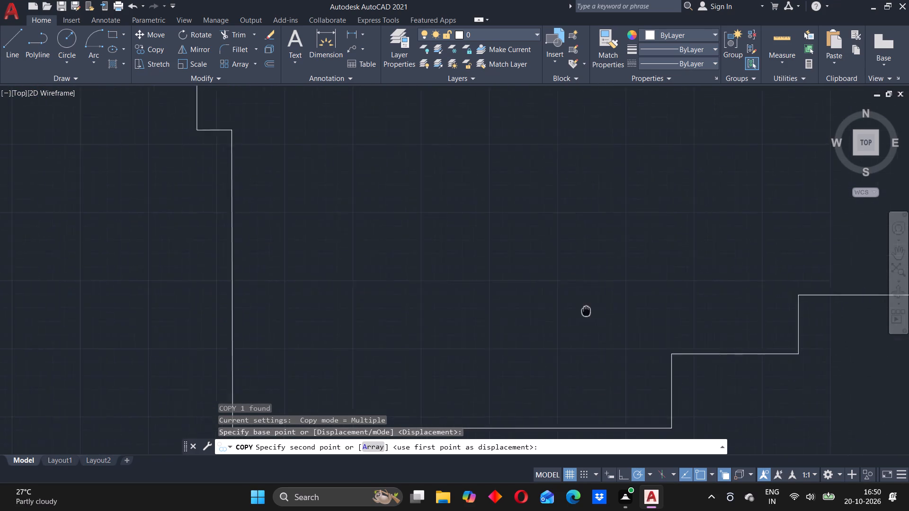
middle_drag(583, 311, 458, 317)
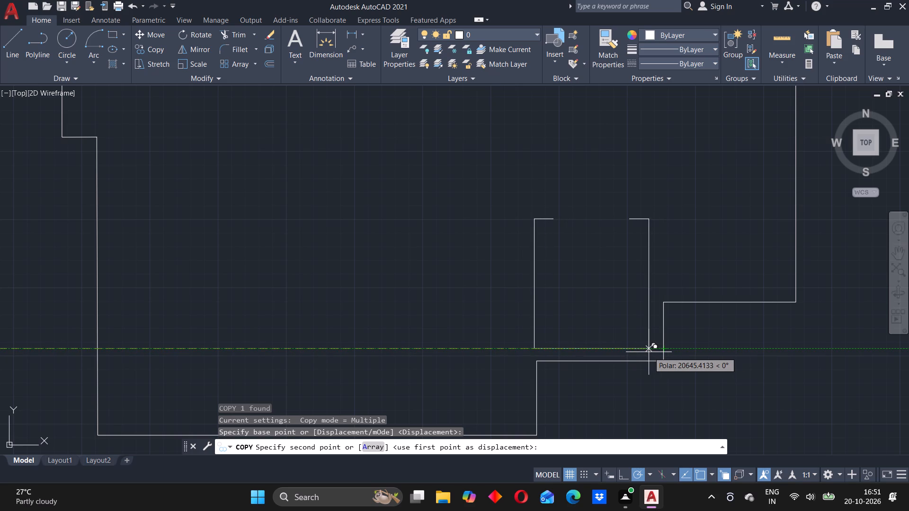
text(225)
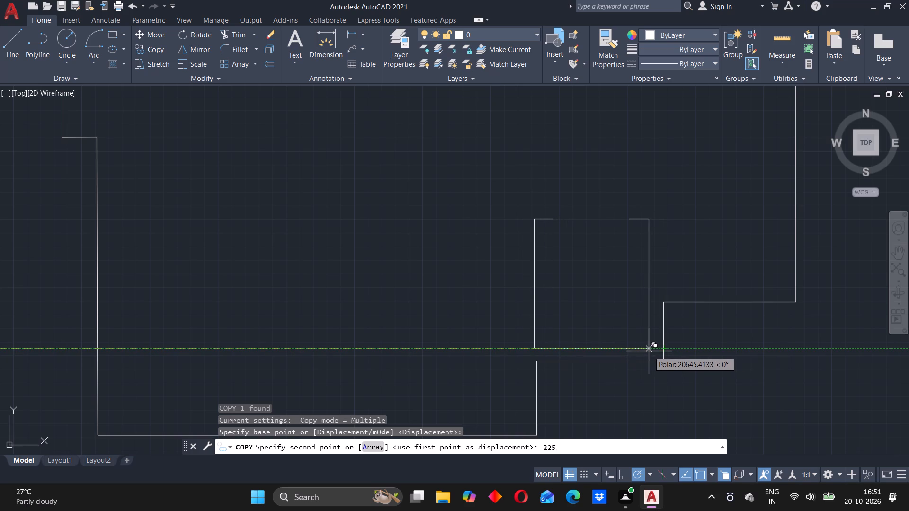
key(Return)
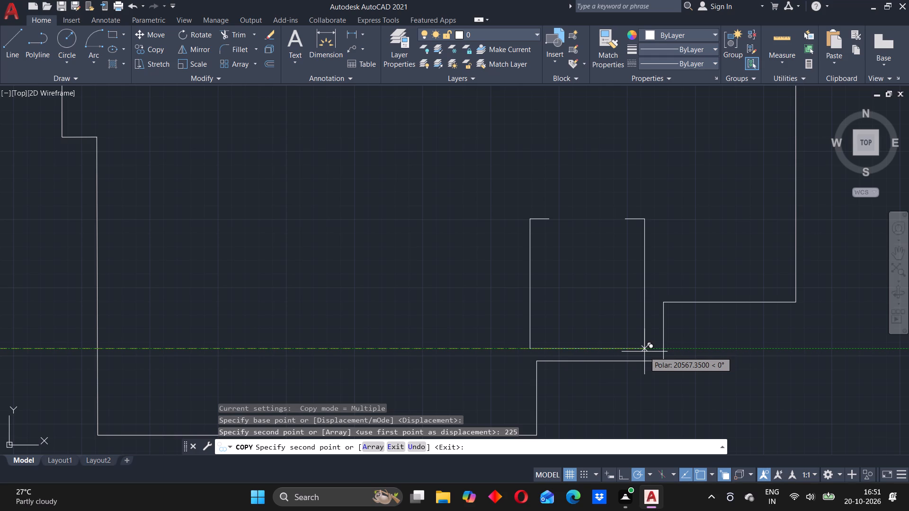
click(647, 352)
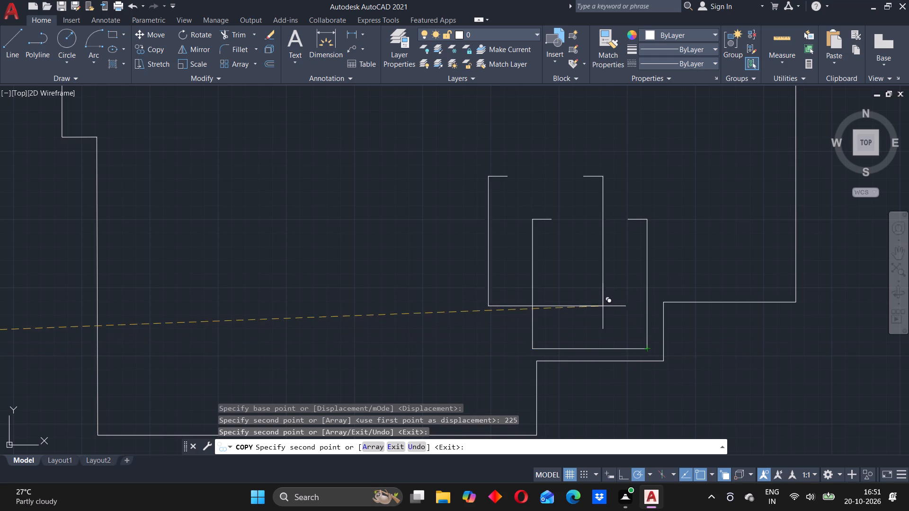
key(Escape)
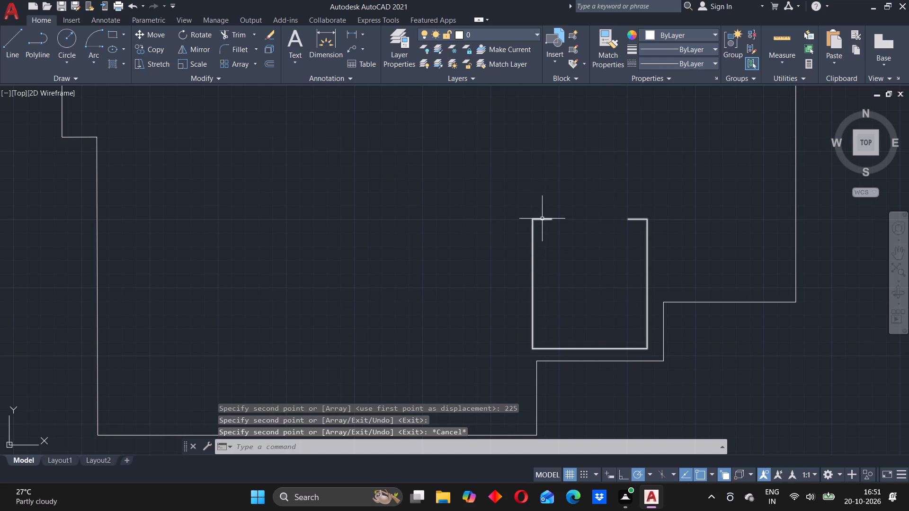
Draw a 225 horizontal helper line inward from the outline's vertical passage edge, level with the copied room's bottom edge.
scroll(548, 232, up, 2)
scroll(548, 232, down, 5)
middle_drag(560, 237, 552, 238)
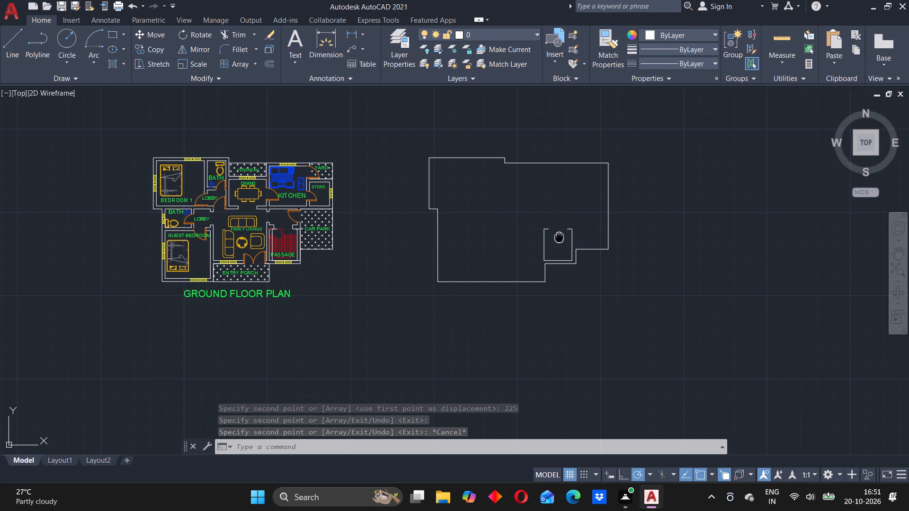
middle_drag(552, 238, 513, 240)
scroll(512, 242, up, 3)
click(9, 33)
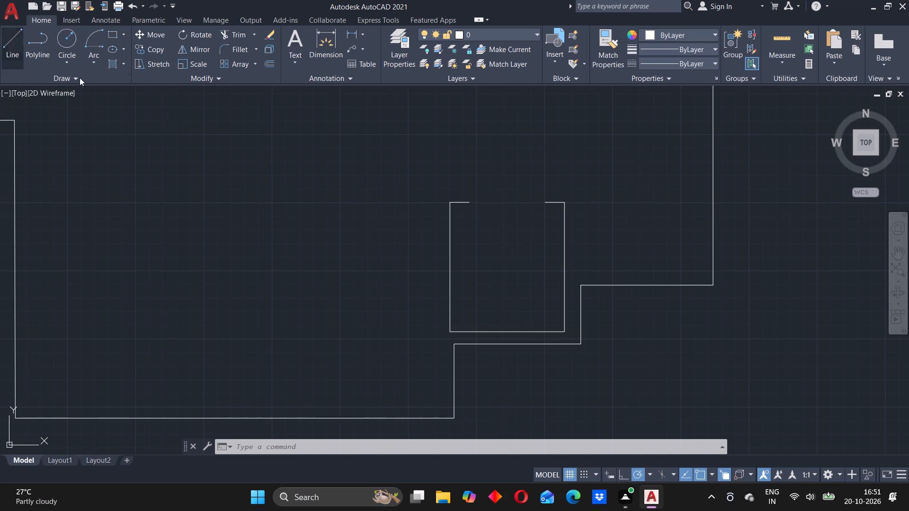
scroll(570, 329, up, 2)
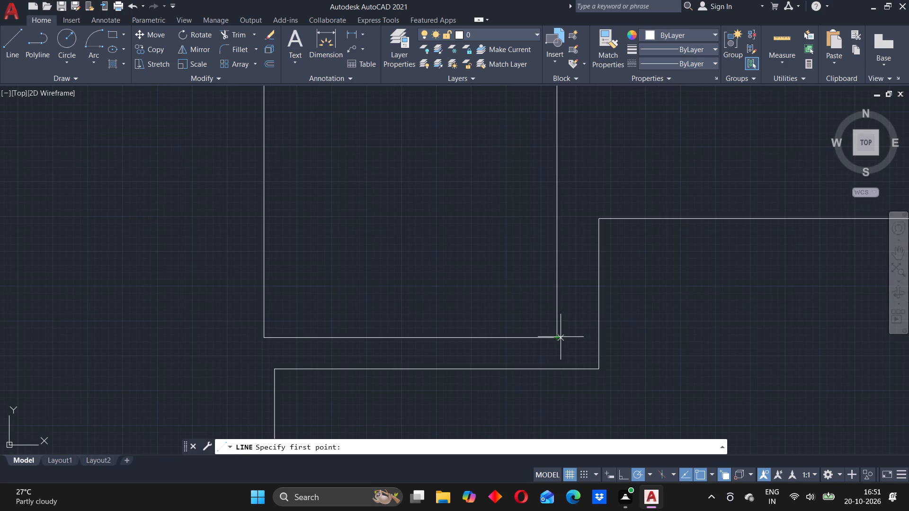
click(600, 337)
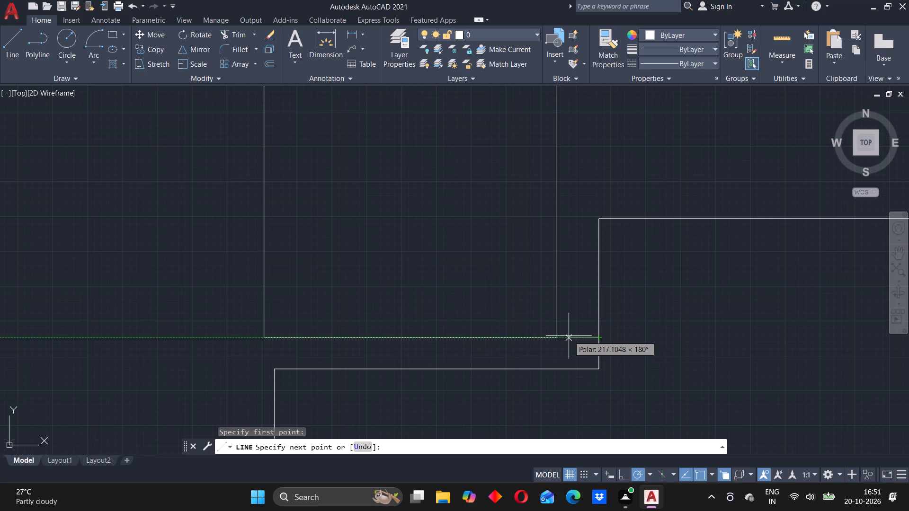
text(225)
key(Return)
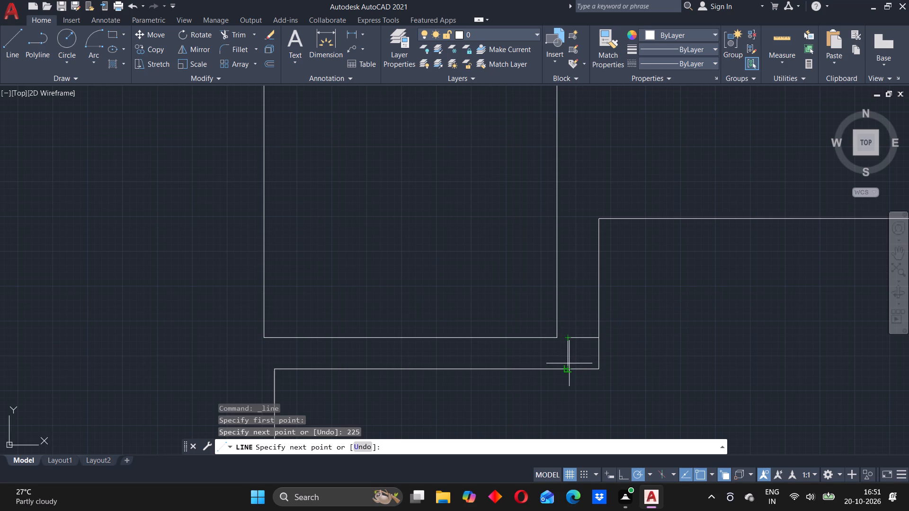
key(Escape)
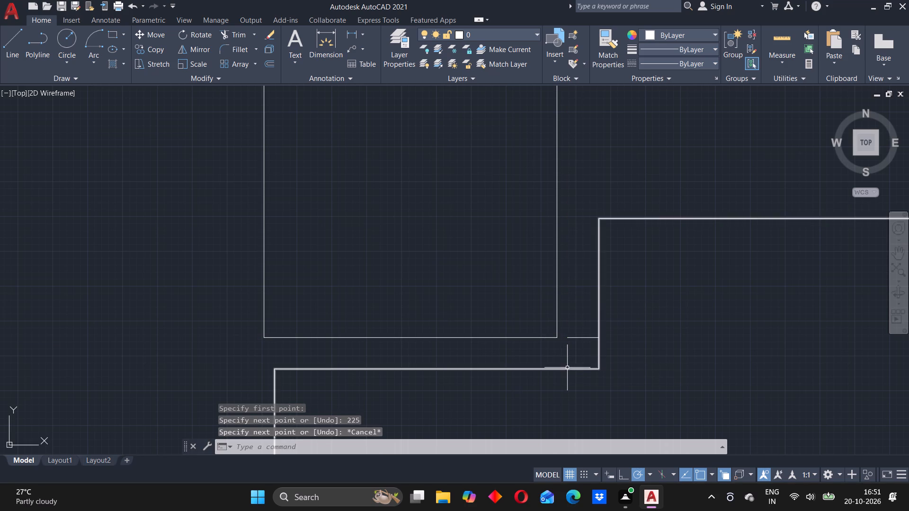
Draw a 225 vertical helper line up from the outline's lower passage edge, below the horizontal helper line's free end.
key(l)
key(Return)
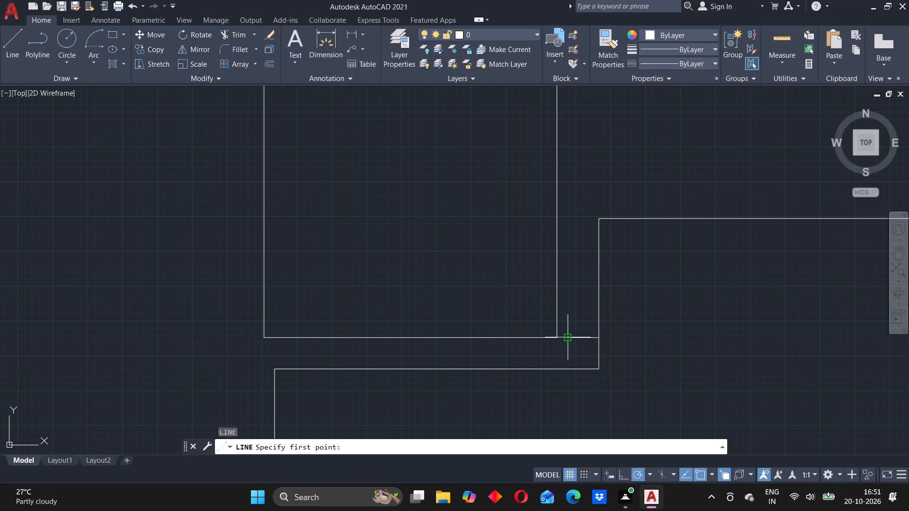
click(567, 368)
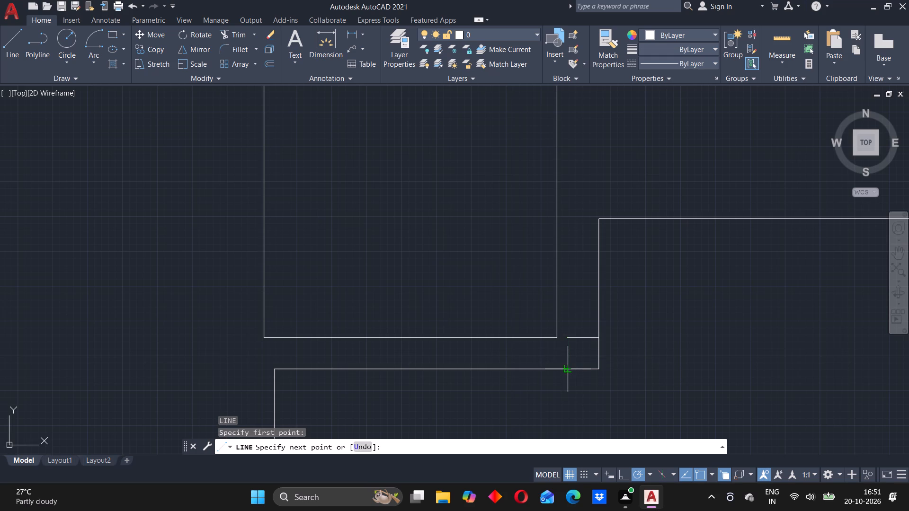
text(225)
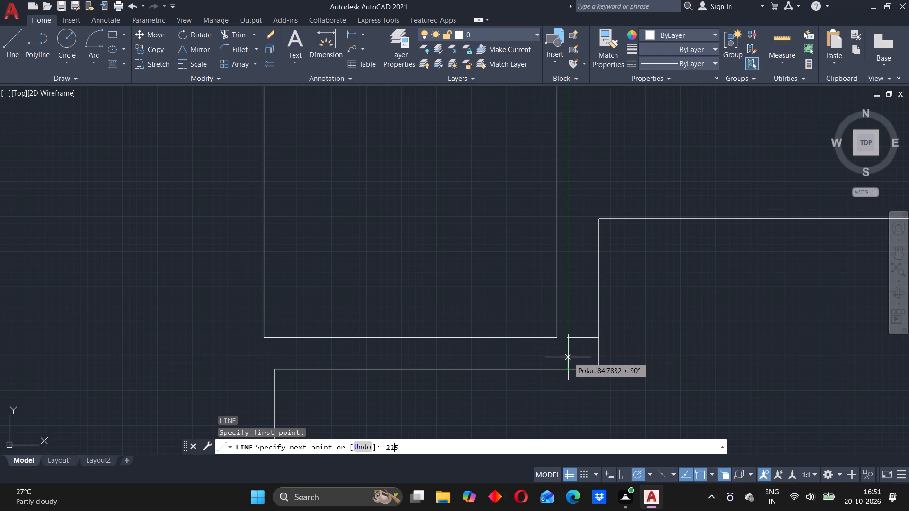
key(Return)
key(Escape)
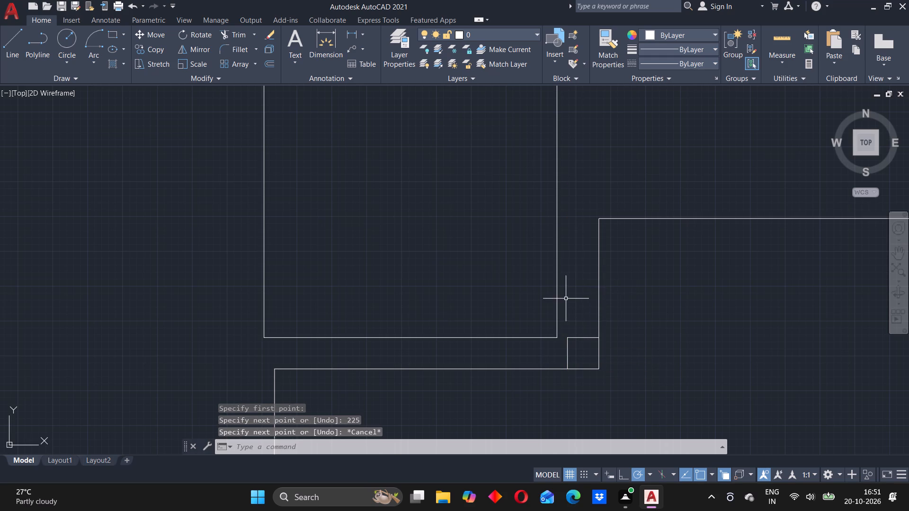
Move the copied passage polyline by its lower car-park-side corner onto the corner where the two helper lines meet.
click(558, 304)
key(m)
key(Return)
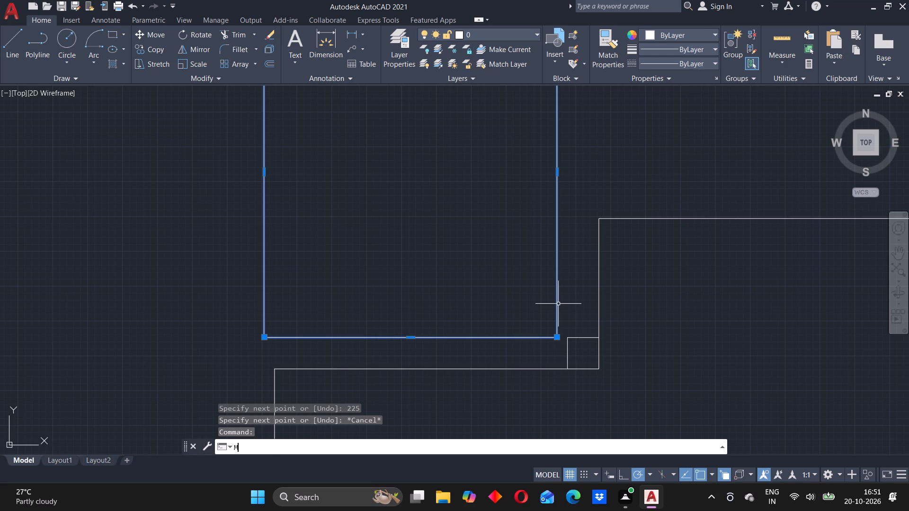
click(560, 340)
click(567, 339)
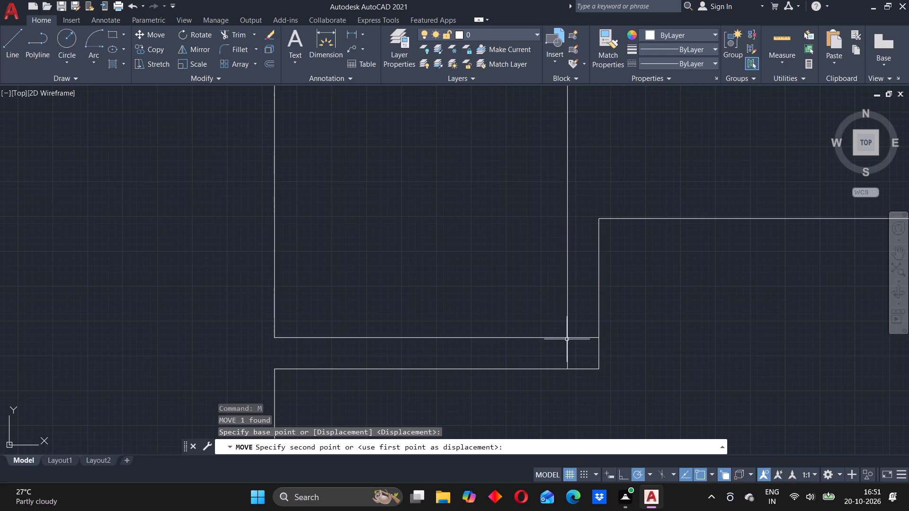
key(Escape)
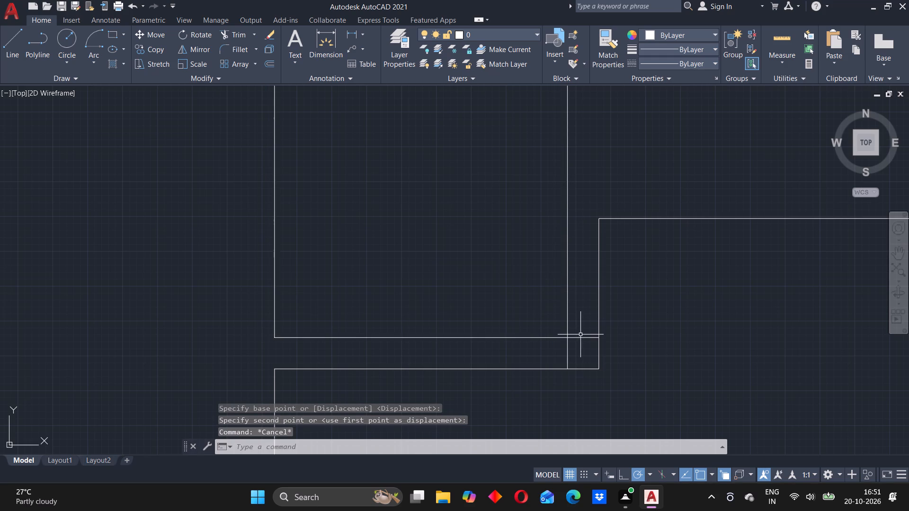
Erase the horizontal and vertical helper lines between the copied passage room and the outline.
click(580, 338)
key(Delete)
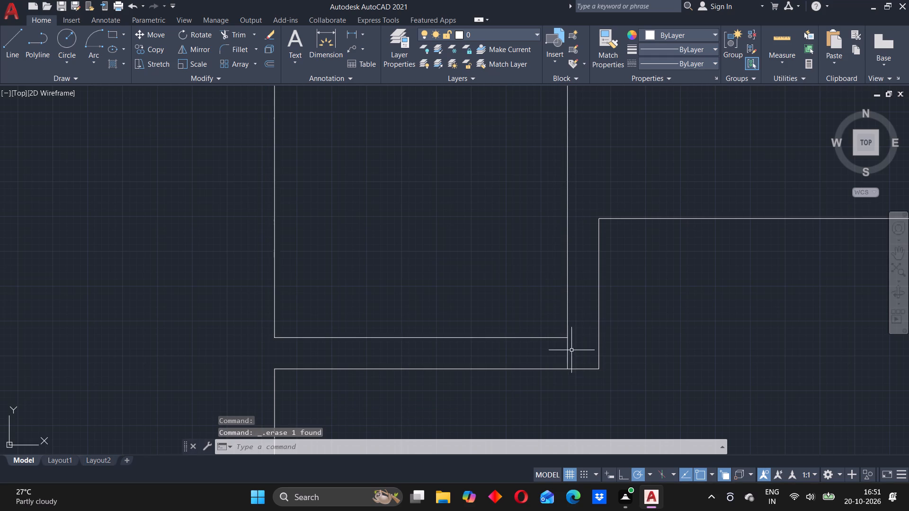
click(567, 348)
key(Delete)
scroll(491, 206, up, 3)
scroll(491, 206, down, 6)
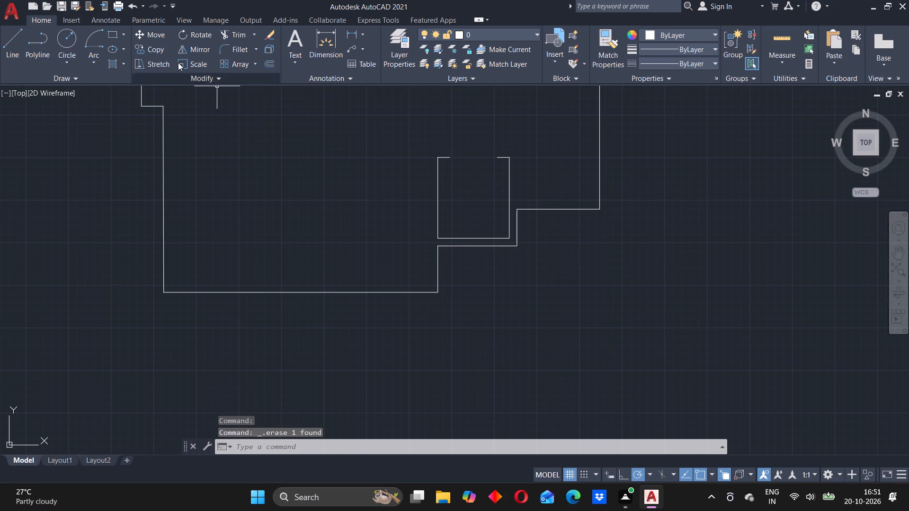
Extend the short stub on the copied passage room's upper edge across the opening to close the room.
text(EX)
key(Return)
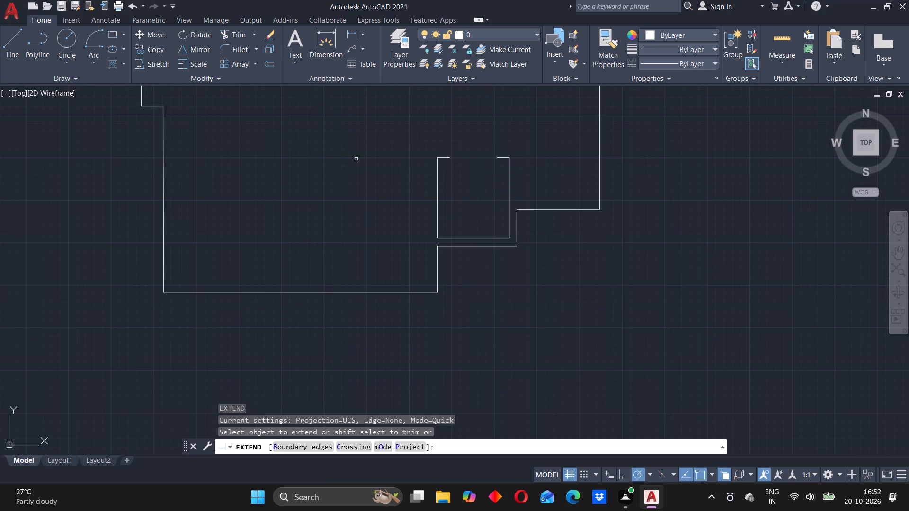
click(447, 158)
key(Escape)
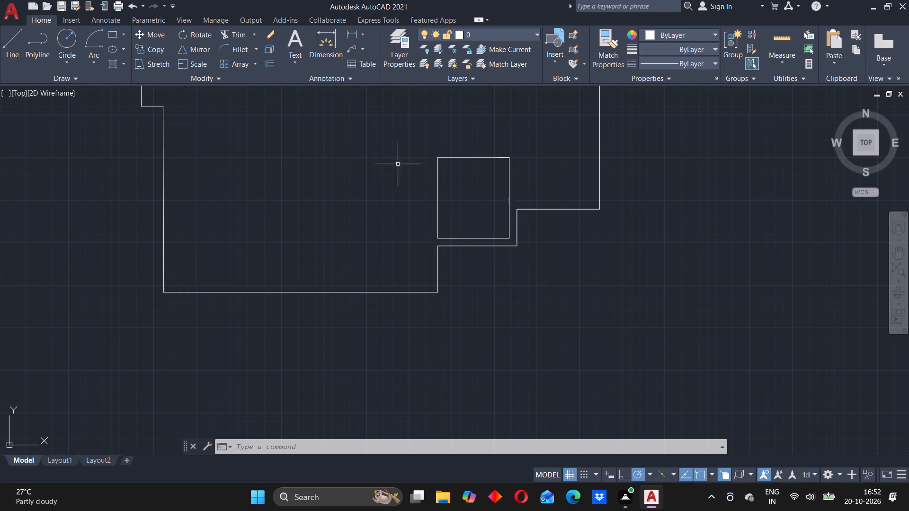
Offset the second floor outer outline 225 inward to form the external wall thickness.
scroll(366, 190, down, 2)
middle_drag(321, 114, 327, 145)
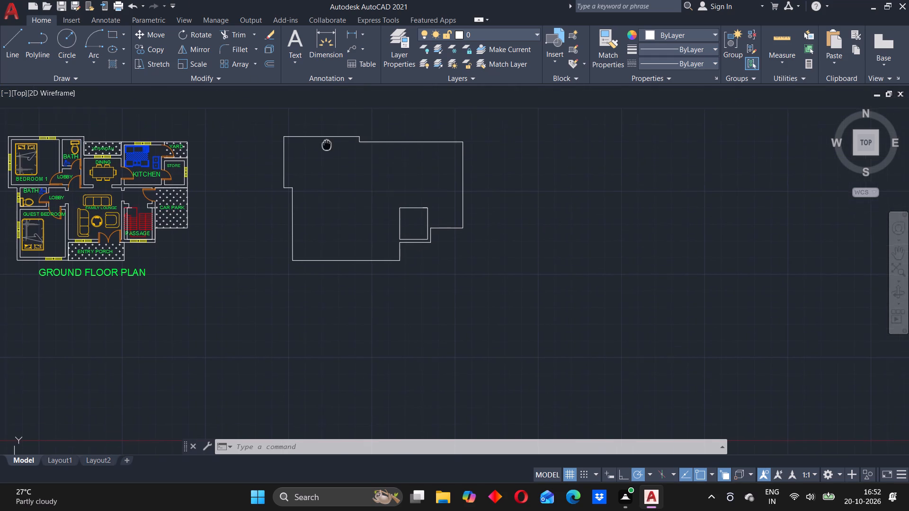
middle_drag(327, 145, 325, 154)
scroll(362, 207, up, 1)
middle_drag(340, 203, 361, 199)
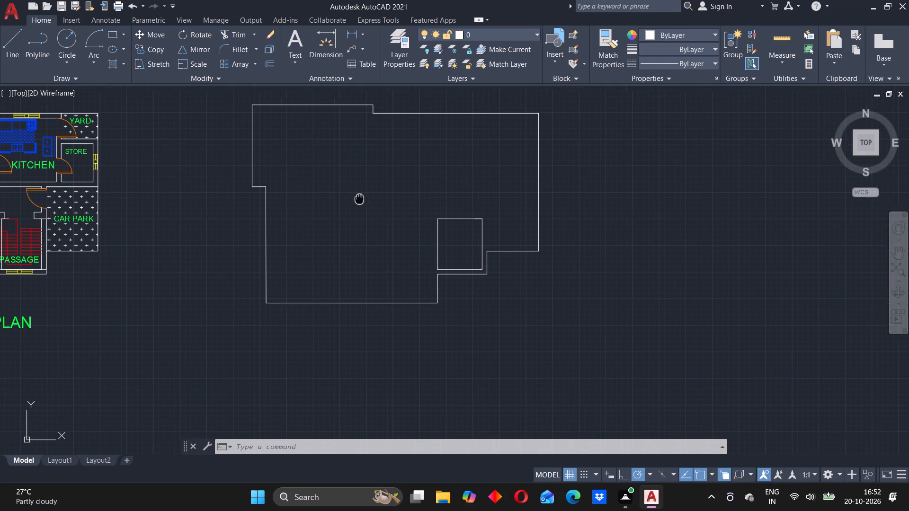
middle_drag(361, 199, 364, 200)
middle_drag(365, 178, 401, 175)
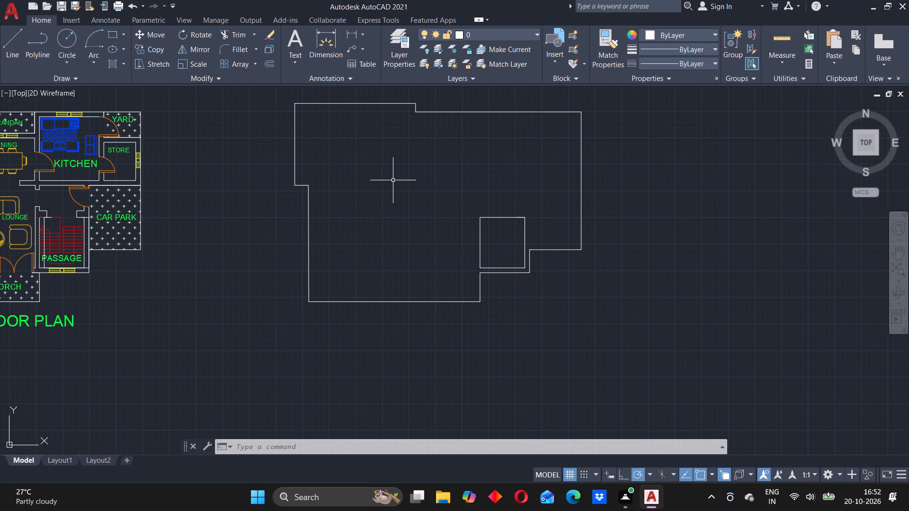
key(o)
key(Return)
text(225)
key(Return)
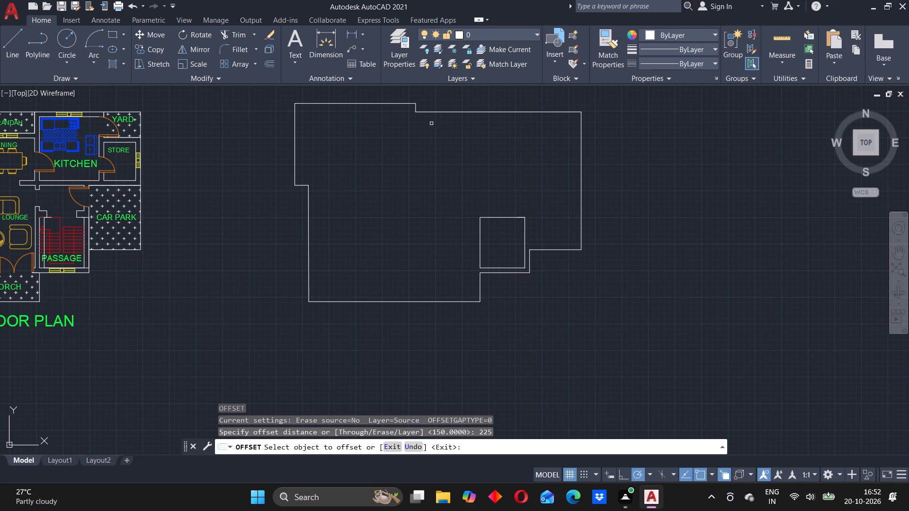
click(385, 104)
click(377, 124)
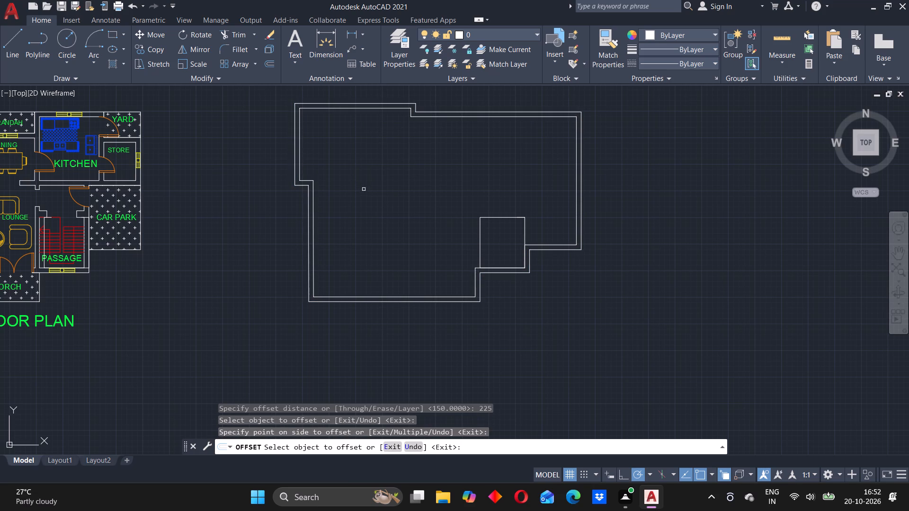
Examine the ground floor plan's room arrangement alongside the new second floor wall outline.
scroll(356, 191, down, 1)
middle_drag(363, 185, 353, 204)
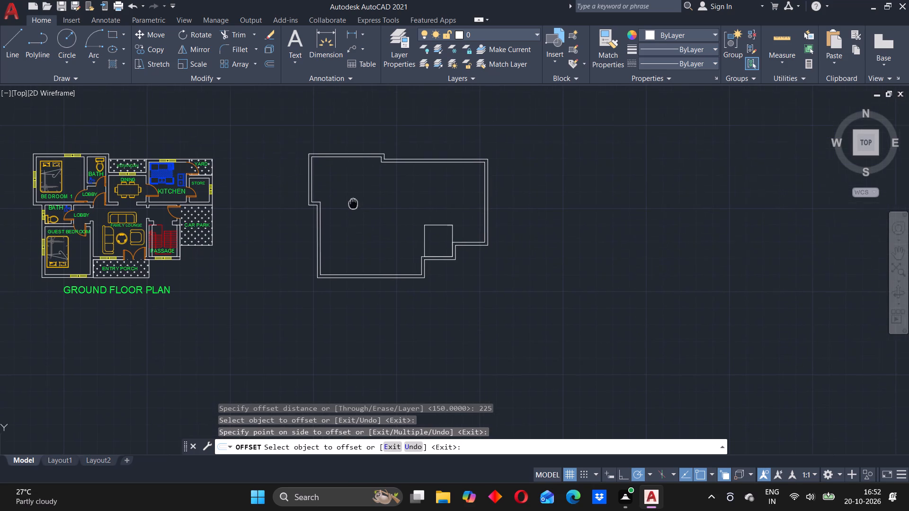
middle_drag(353, 204, 351, 208)
scroll(347, 211, up, 1)
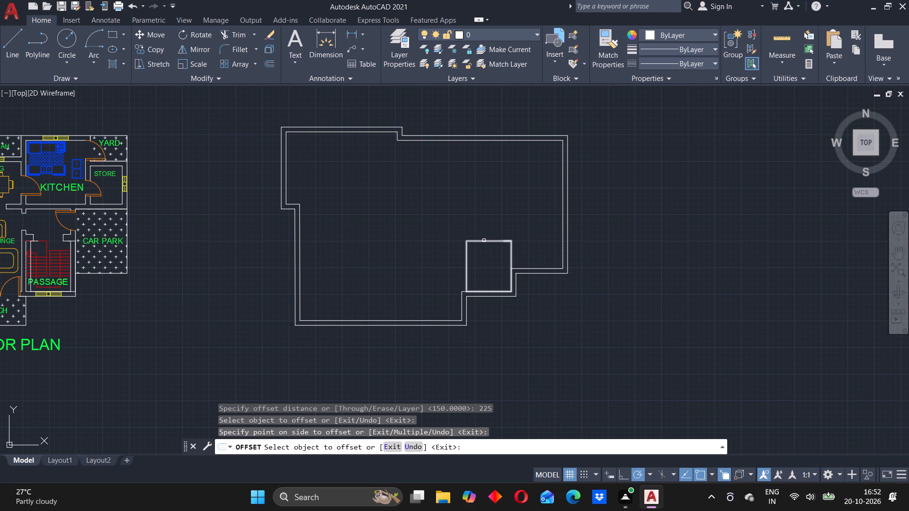
middle_drag(263, 242, 468, 256)
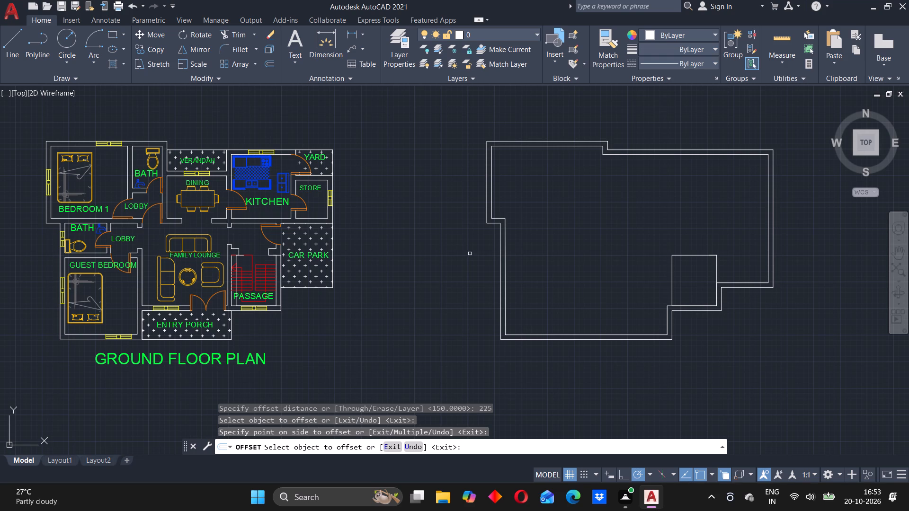
middle_drag(618, 258, 411, 268)
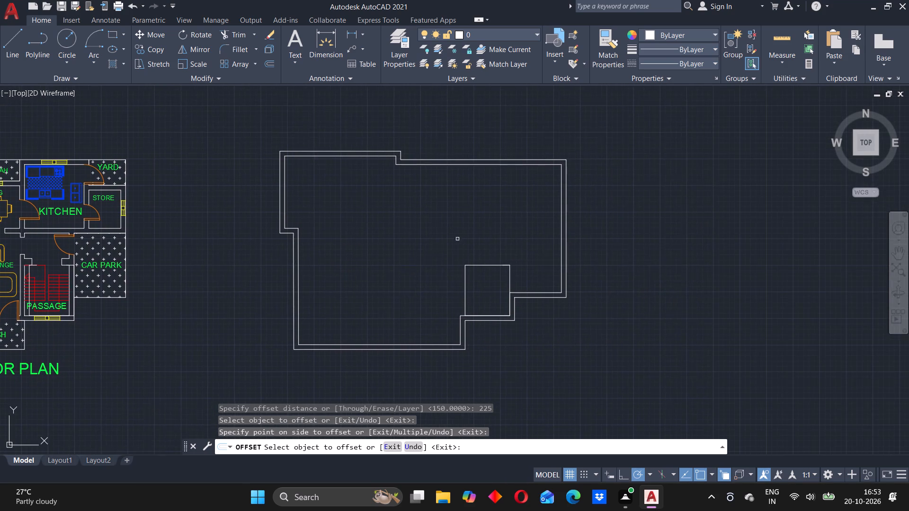
middle_drag(457, 239, 436, 257)
middle_drag(370, 245, 323, 255)
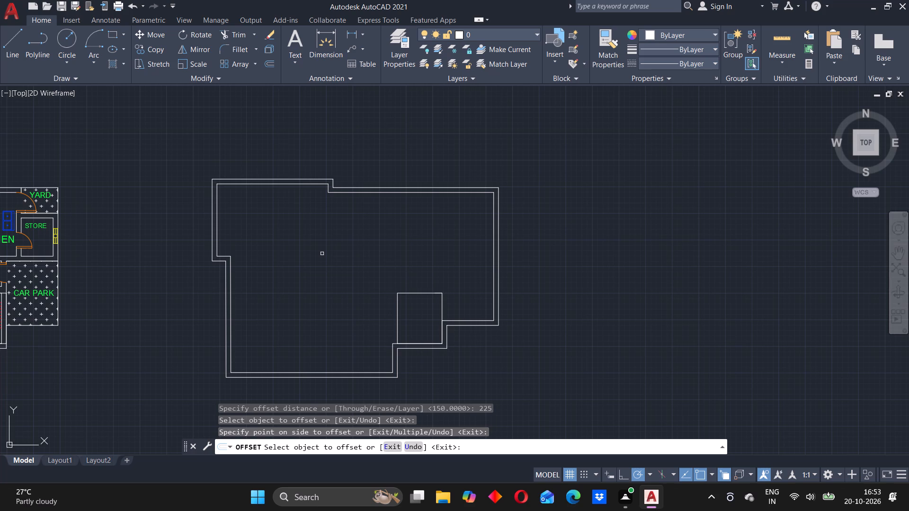
scroll(346, 250, up, 2)
scroll(346, 250, down, 2)
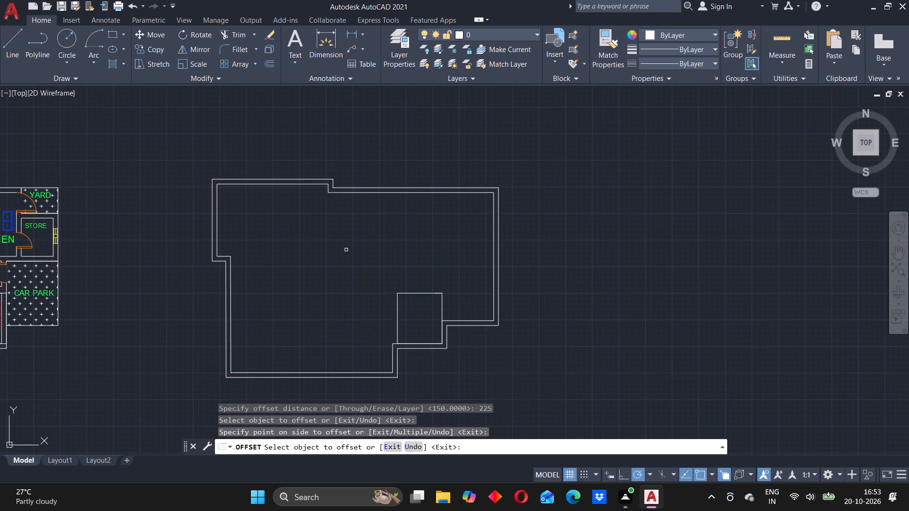
scroll(346, 250, down, 2)
middle_drag(344, 258, 369, 255)
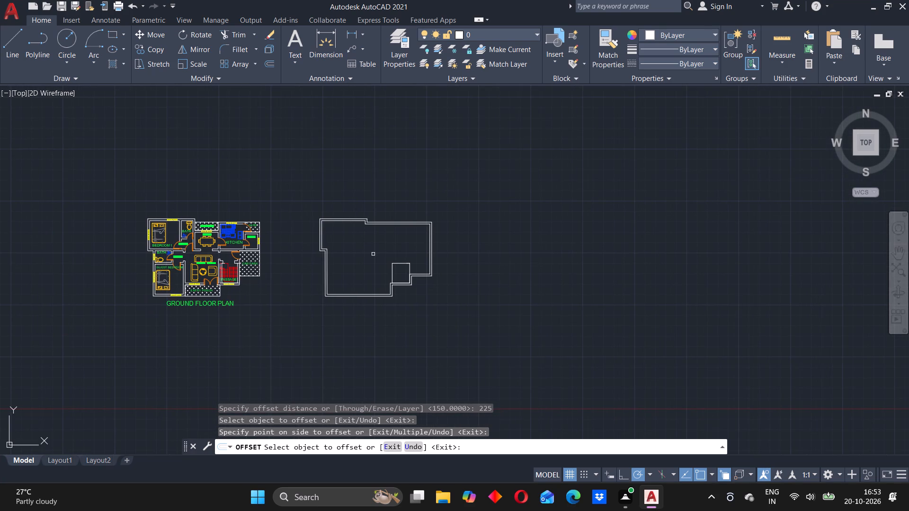
scroll(373, 254, up, 1)
middle_drag(365, 262, 353, 264)
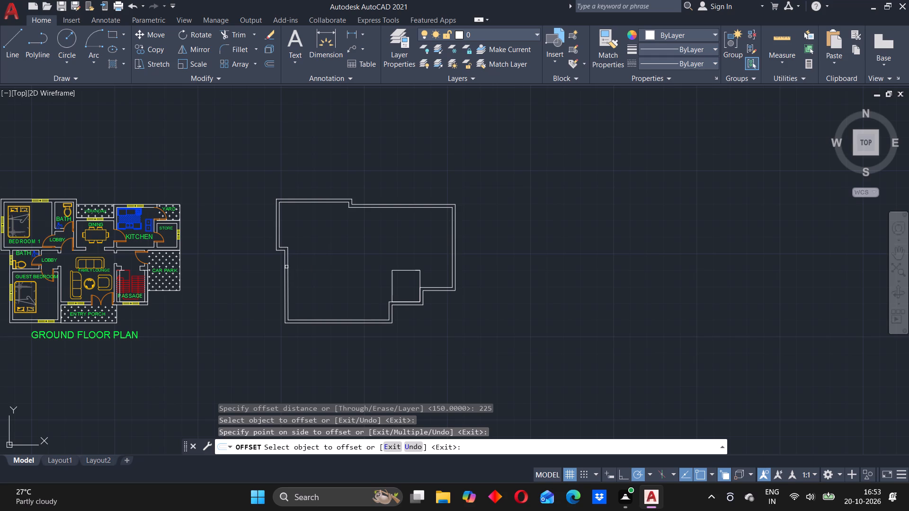
click(238, 157)
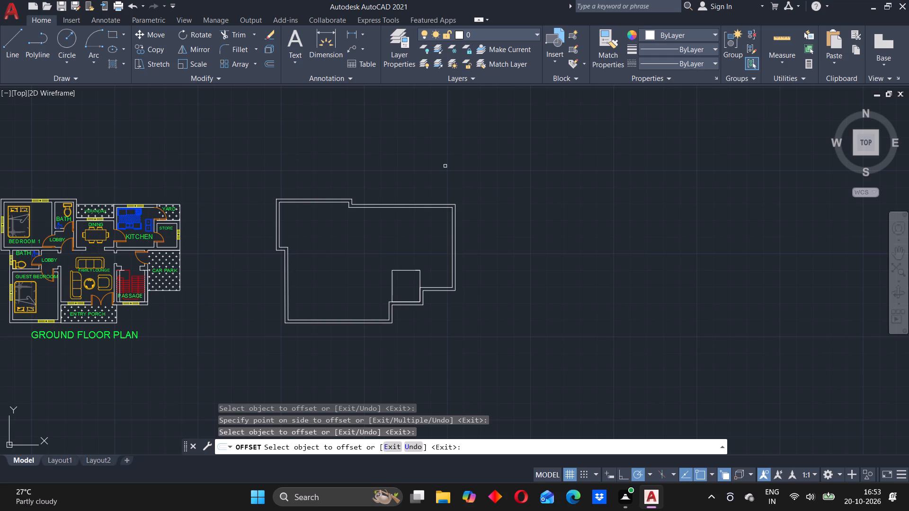
key(Escape)
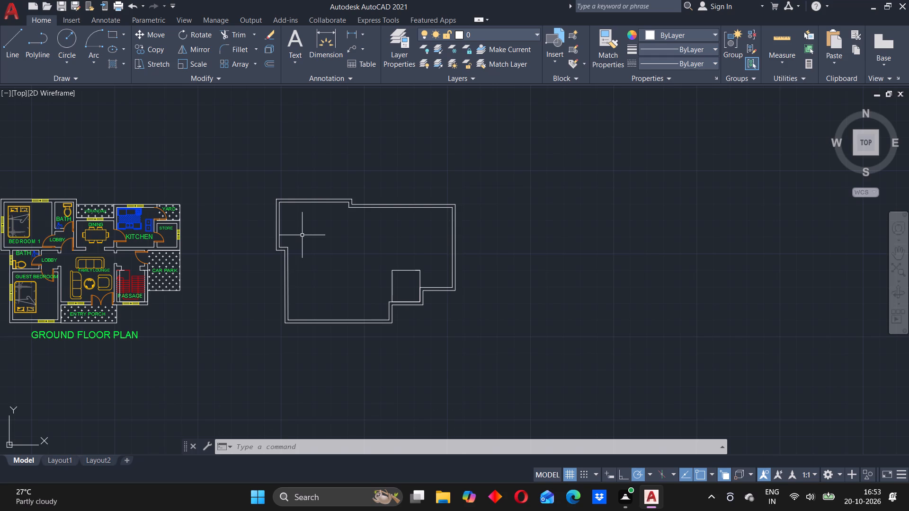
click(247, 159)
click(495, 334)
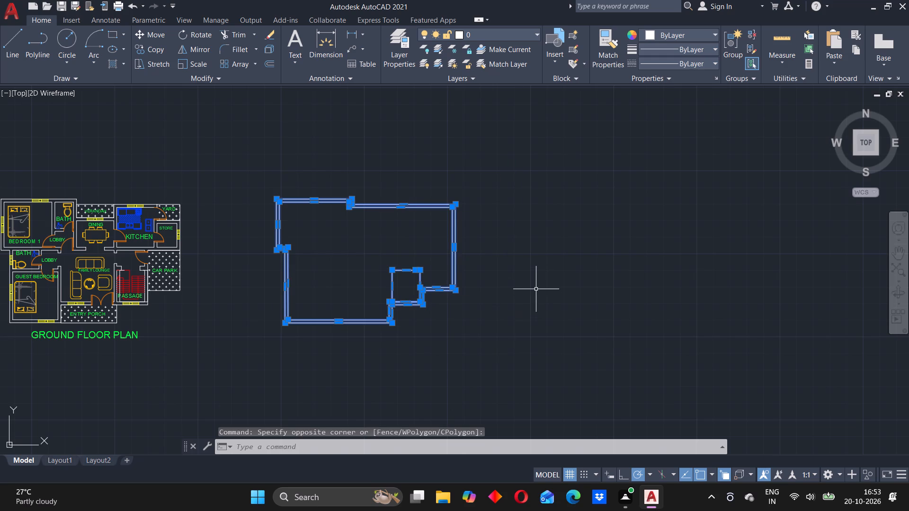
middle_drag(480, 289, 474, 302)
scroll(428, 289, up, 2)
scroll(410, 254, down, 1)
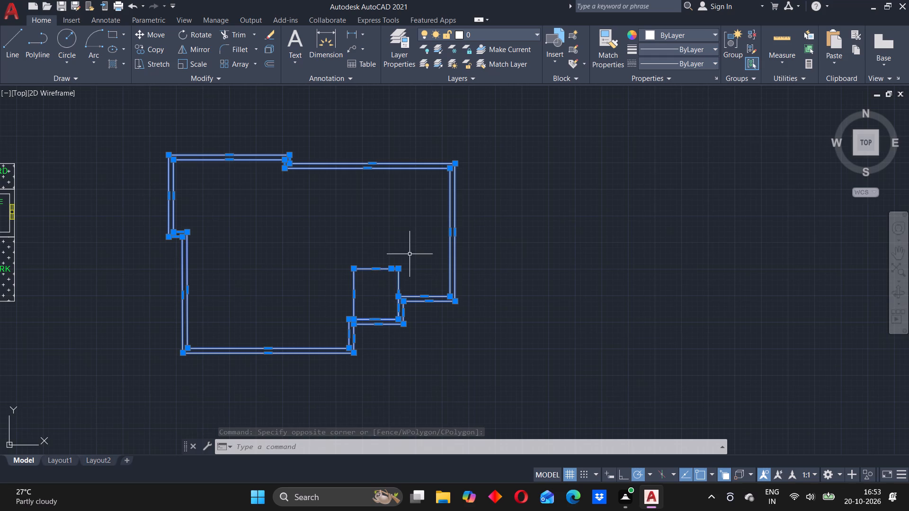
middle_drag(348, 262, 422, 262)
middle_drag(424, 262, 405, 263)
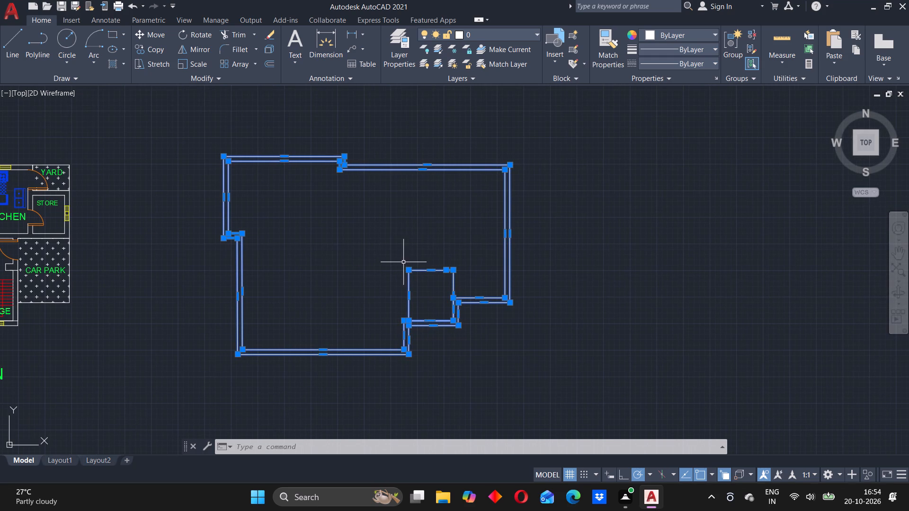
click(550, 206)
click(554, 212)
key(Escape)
Draw a rectangular room 3400 long by 3600 wide from the bottom-left inner wall corner, extending up and into the floor.
text(REC)
key(Return)
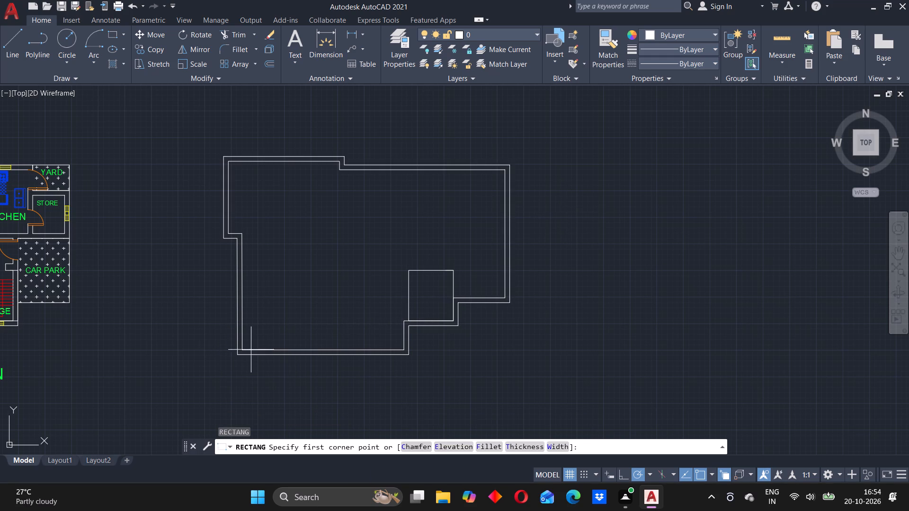
click(244, 350)
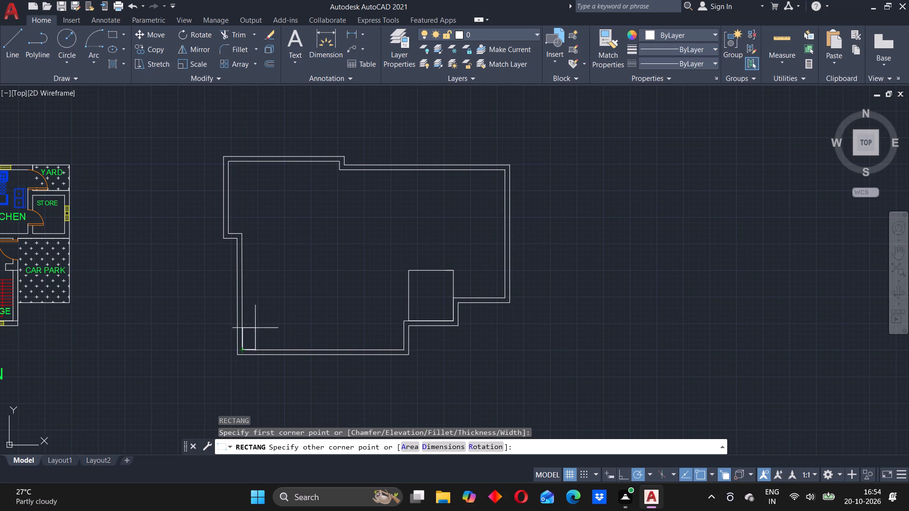
right_click(318, 278)
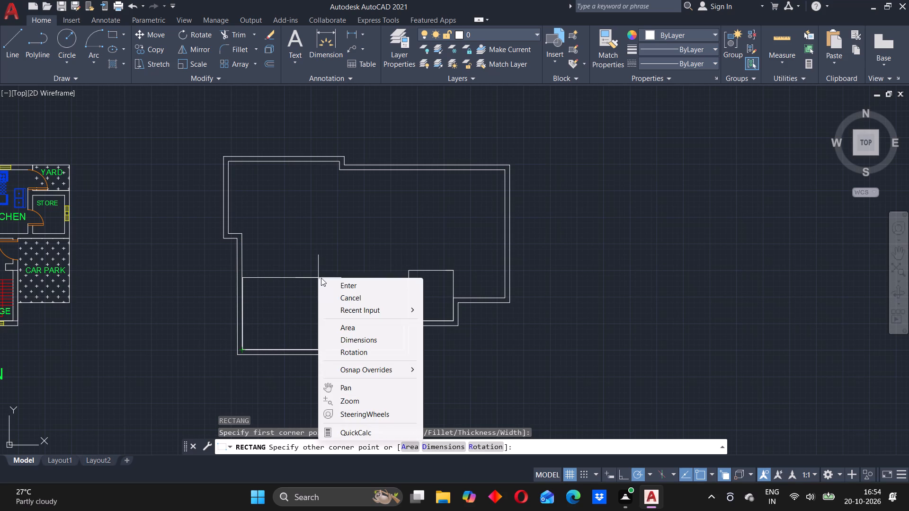
click(361, 340)
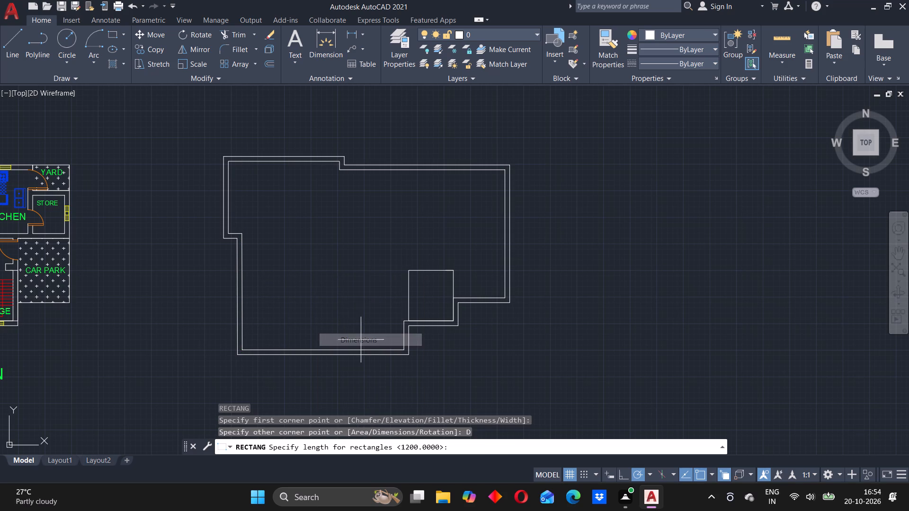
text(36)
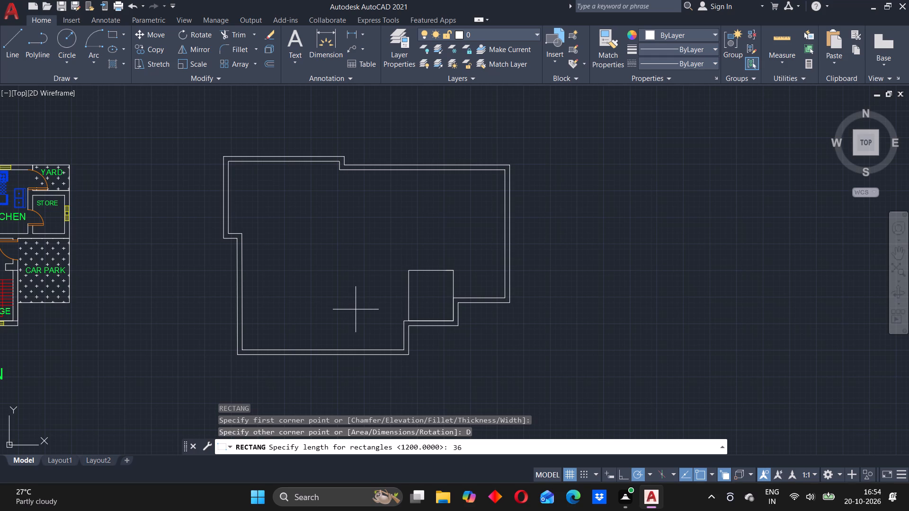
key(BackSpace)
text(400)
key(Return)
text(3600)
key(Return)
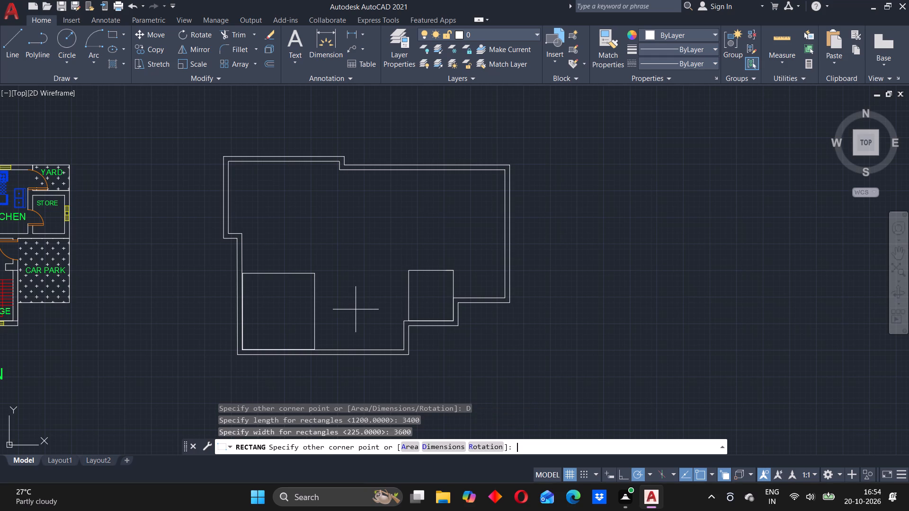
click(356, 309)
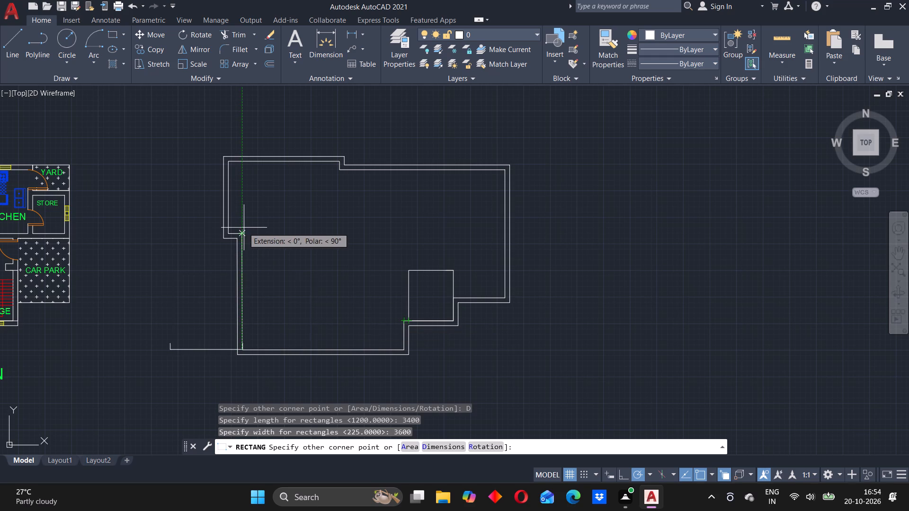
click(288, 251)
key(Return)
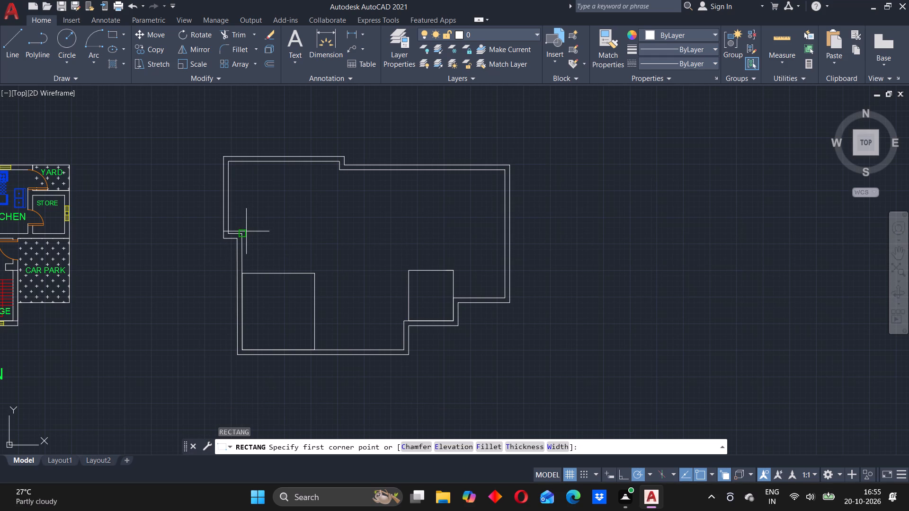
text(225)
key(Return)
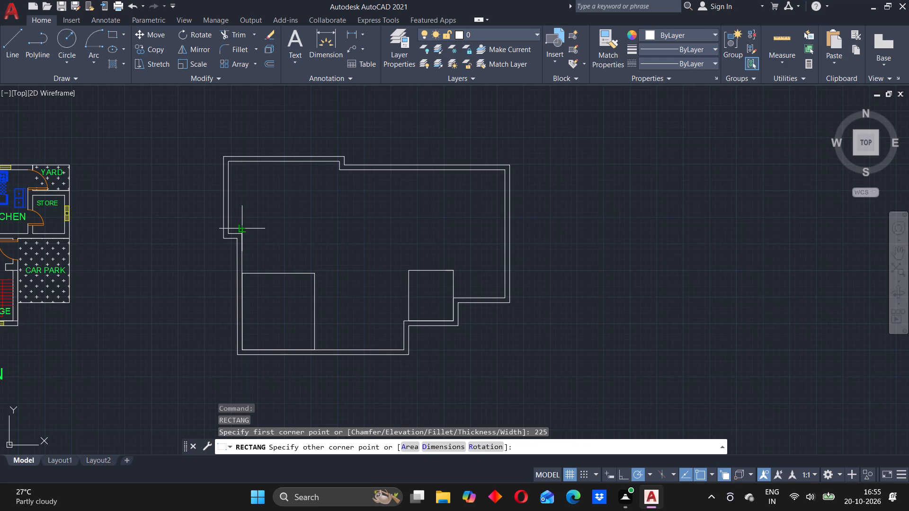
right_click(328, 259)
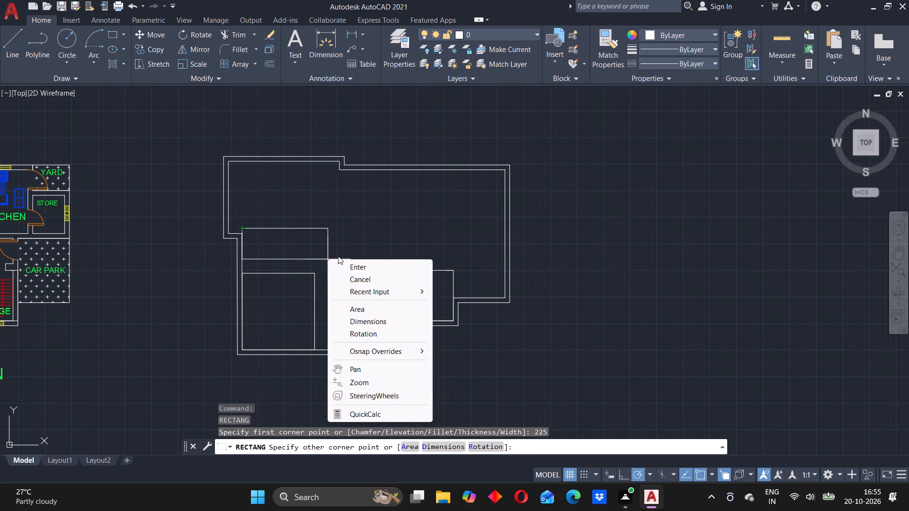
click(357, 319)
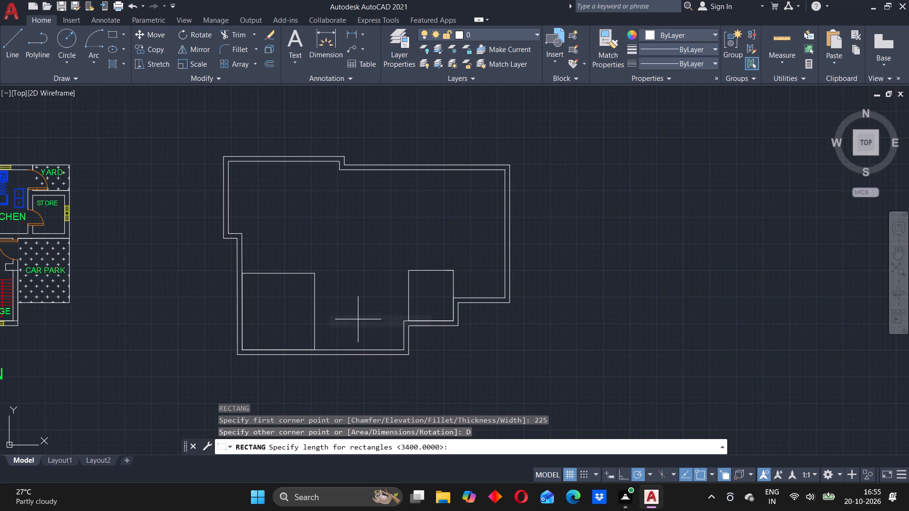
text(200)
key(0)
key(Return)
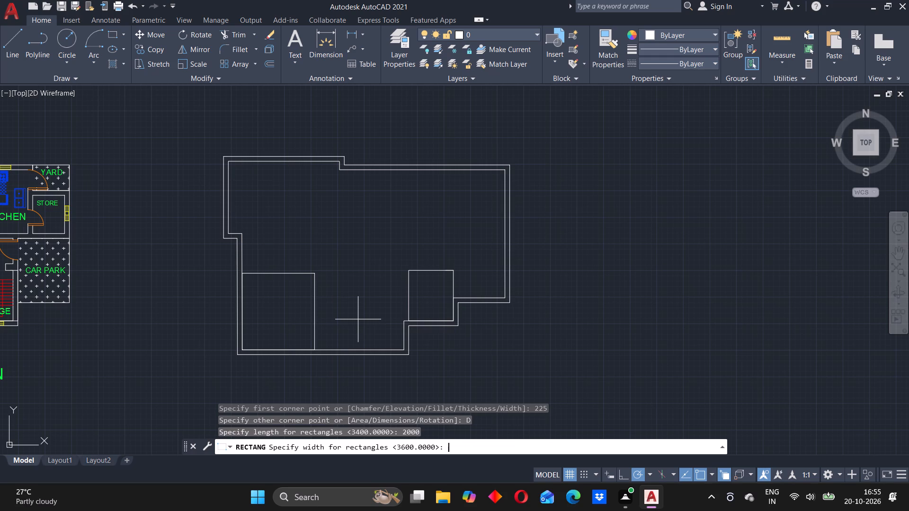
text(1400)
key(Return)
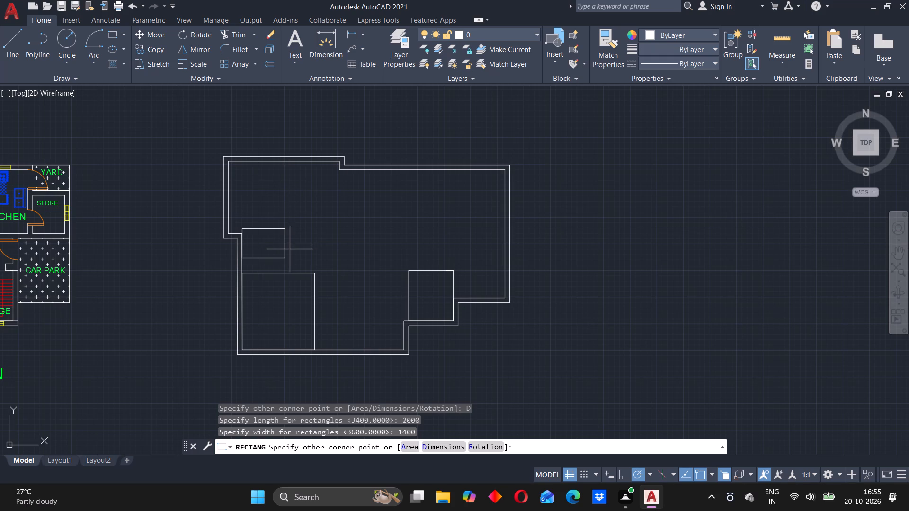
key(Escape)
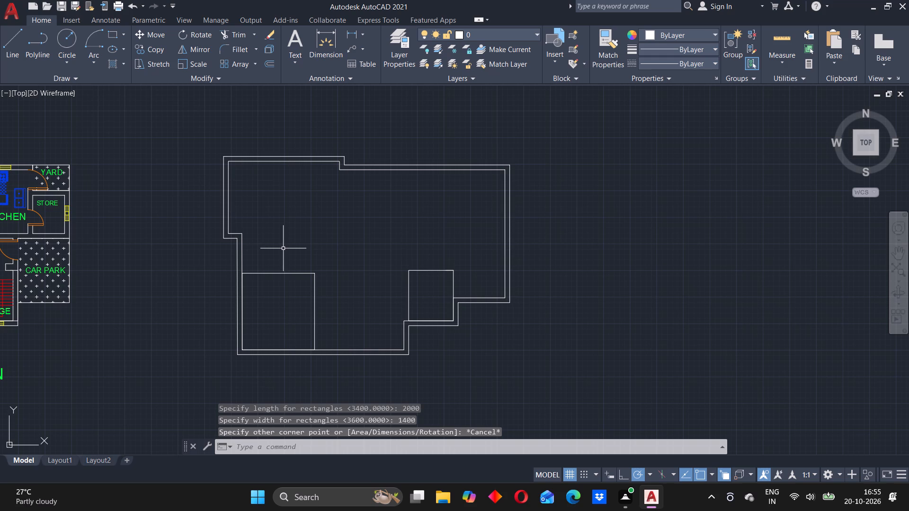
Draw a rectangular room 2000 long by 1400 wide, starting 225 above the top-left corner of the 3400 by 3600 room.
key(Return)
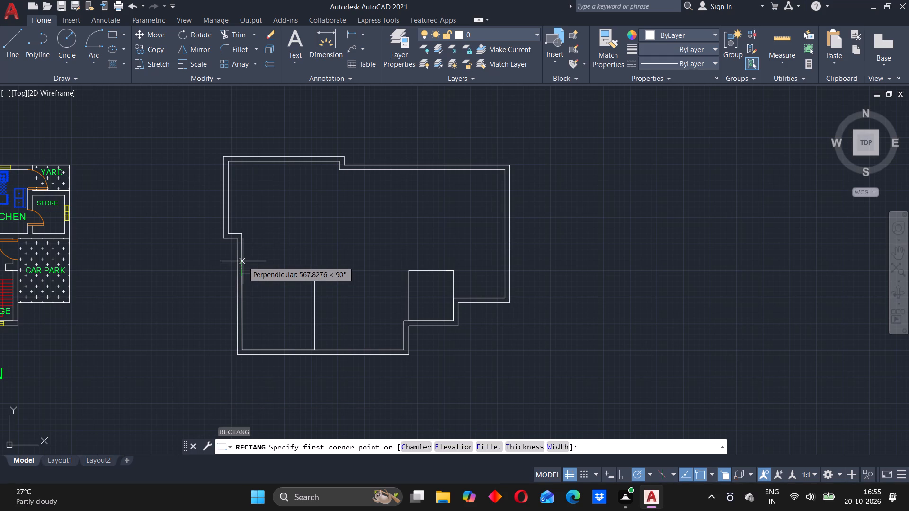
text(225)
key(Return)
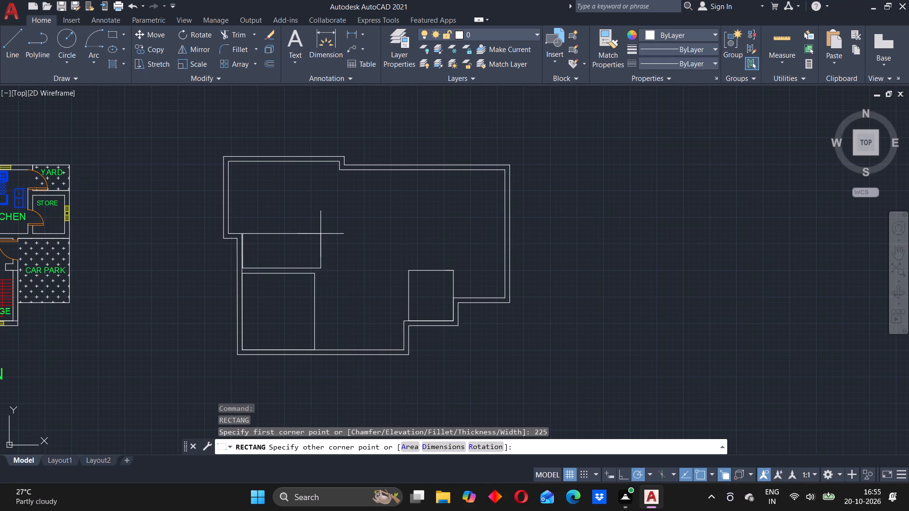
key(2)
key(BackSpace)
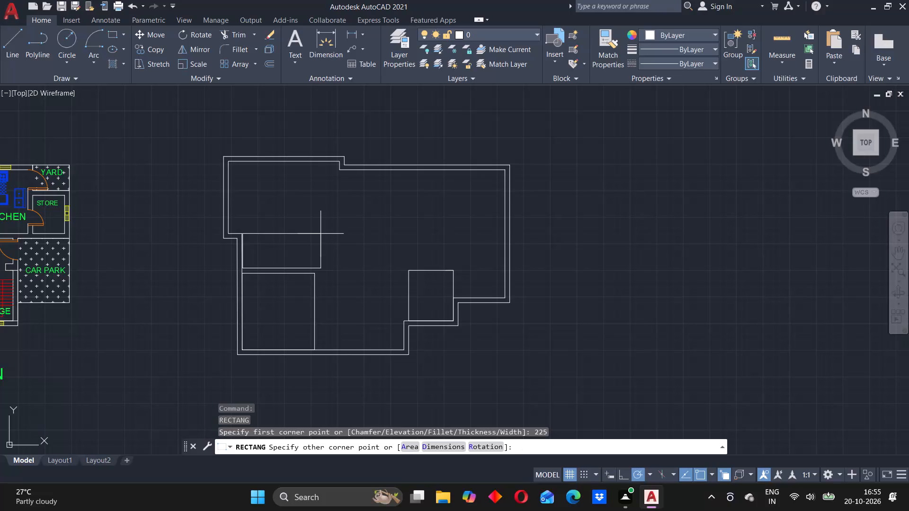
right_click(321, 231)
click(355, 293)
key(2)
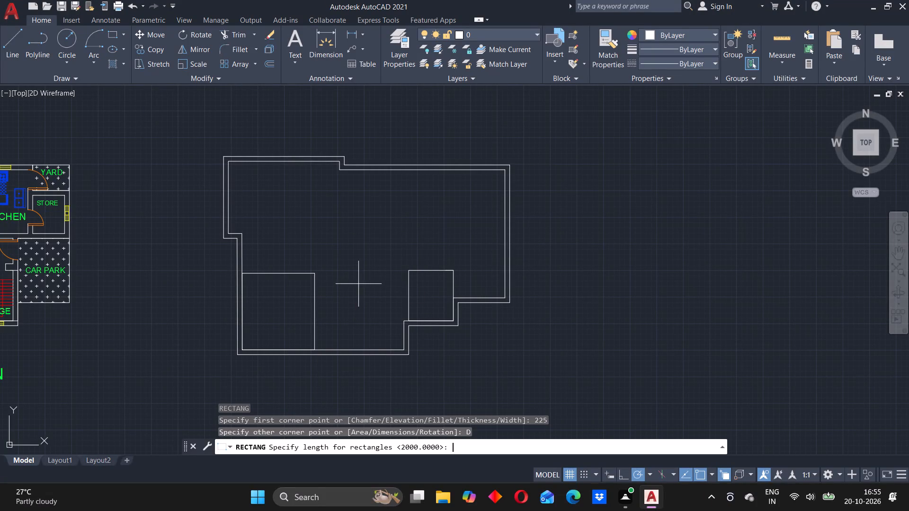
key(0)
key(0)
key(0)
key(Return)
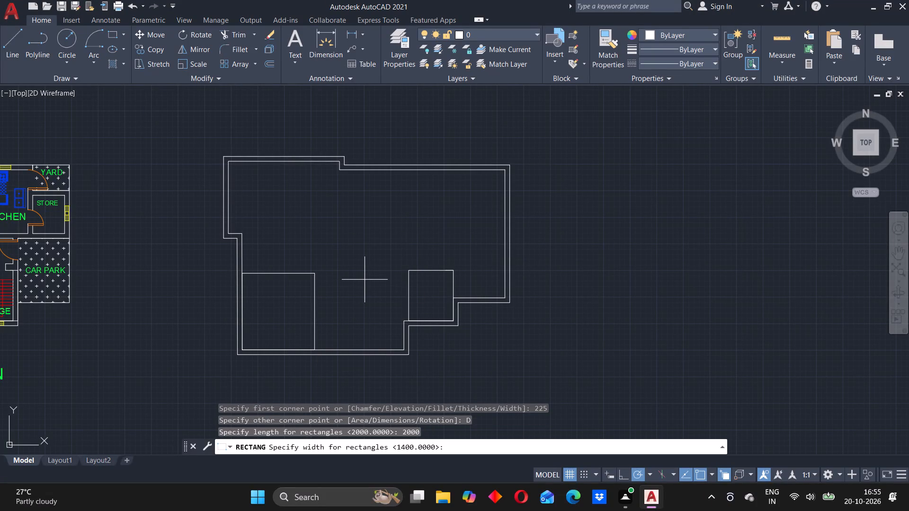
text(1400)
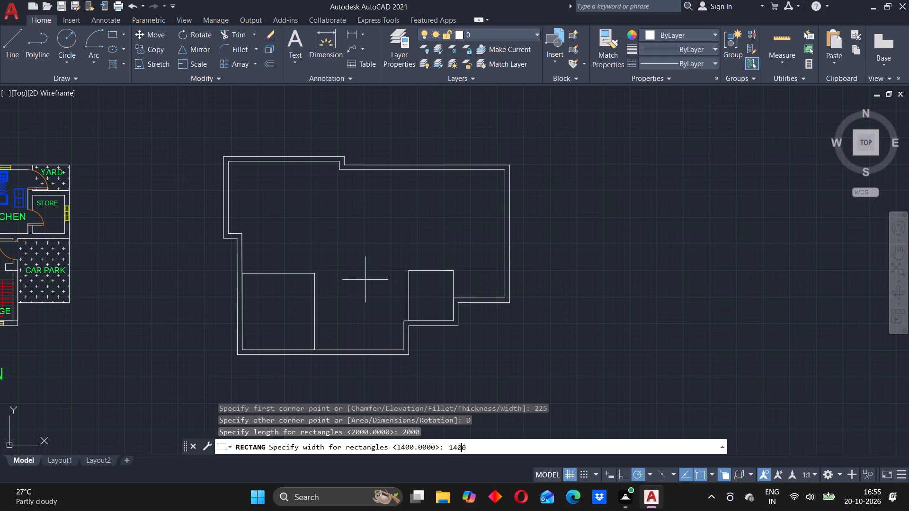
key(Return)
click(359, 251)
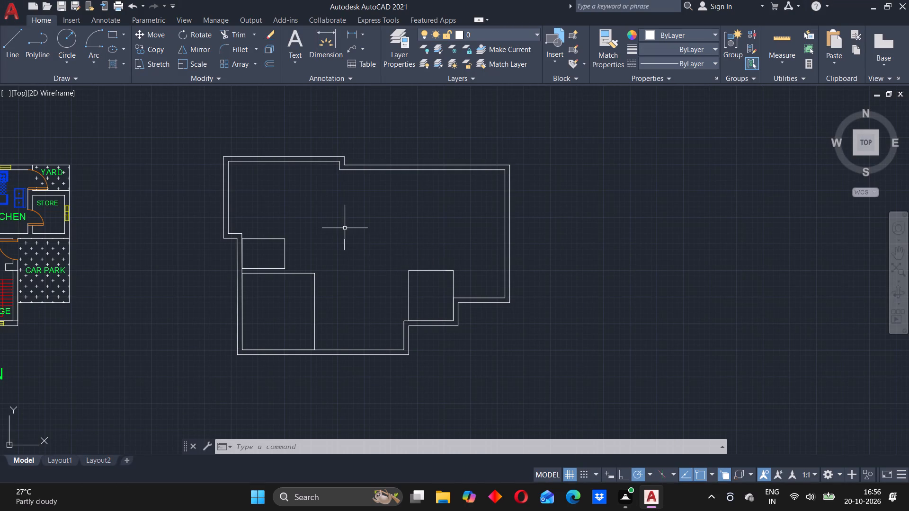
Draw a rectangle starting 225 right of the 2000 by 1400 room's top-right corner, aligned with its bottom edge and the lower room's right edge.
scroll(344, 228, down, 2)
middle_drag(341, 231, 364, 232)
scroll(343, 224, up, 1)
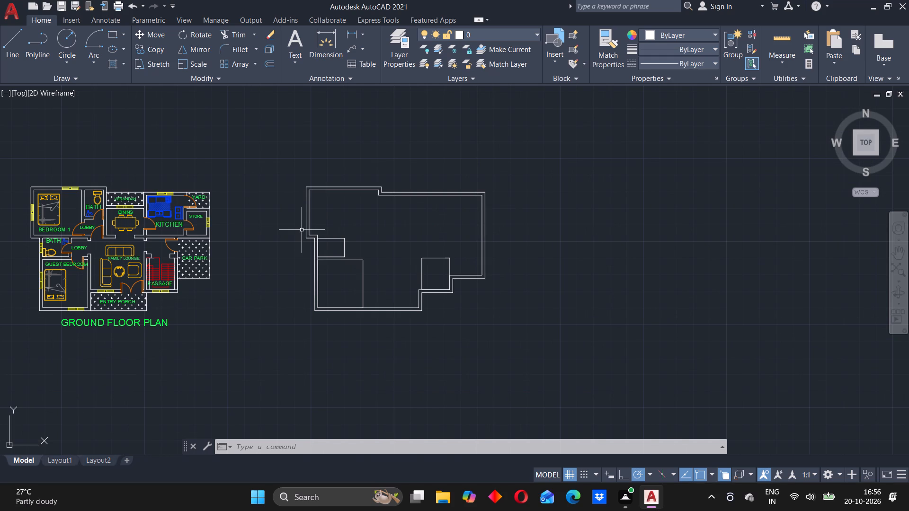
key(Return)
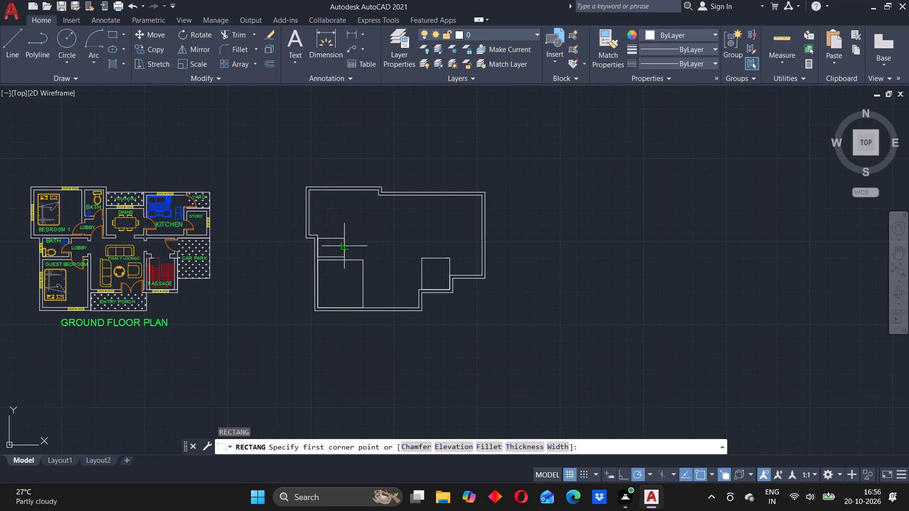
scroll(339, 239, up, 2)
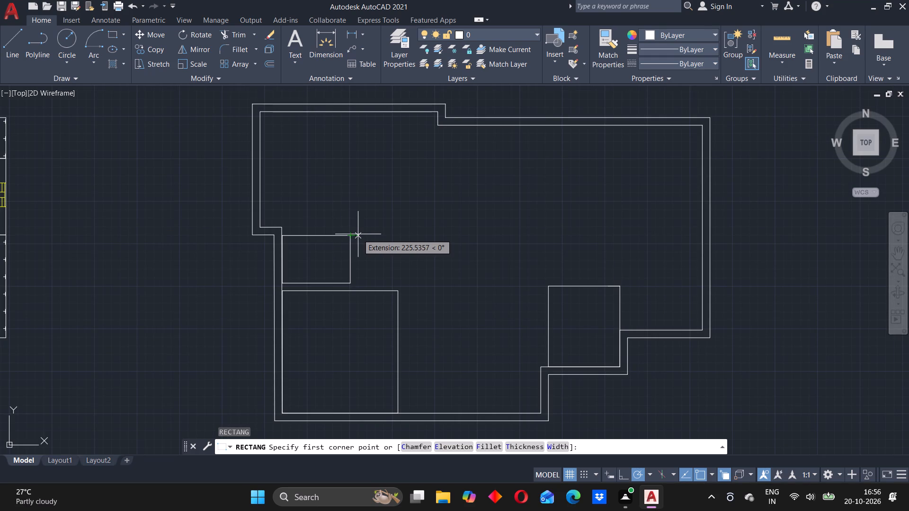
text(225)
key(Return)
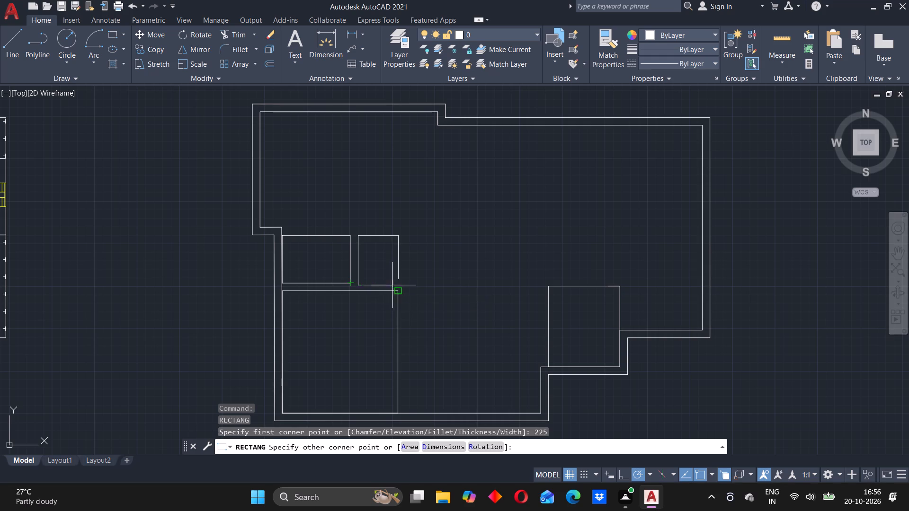
click(399, 284)
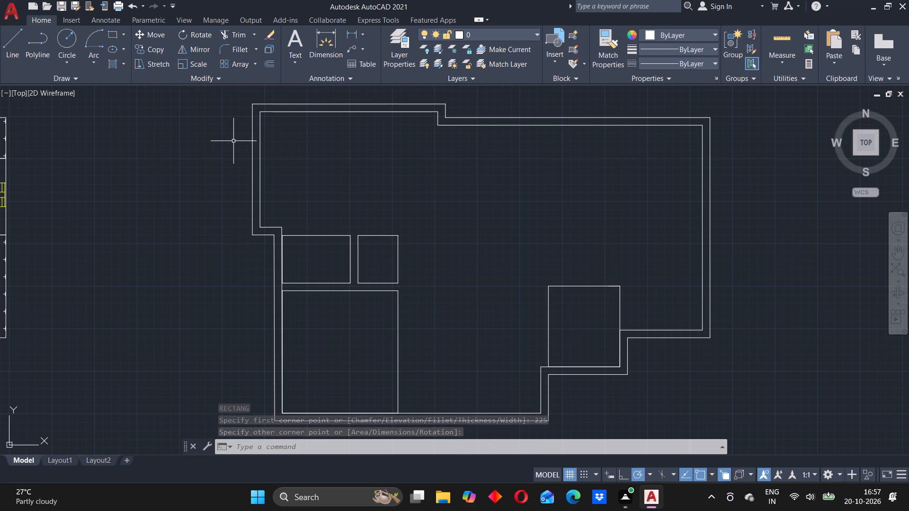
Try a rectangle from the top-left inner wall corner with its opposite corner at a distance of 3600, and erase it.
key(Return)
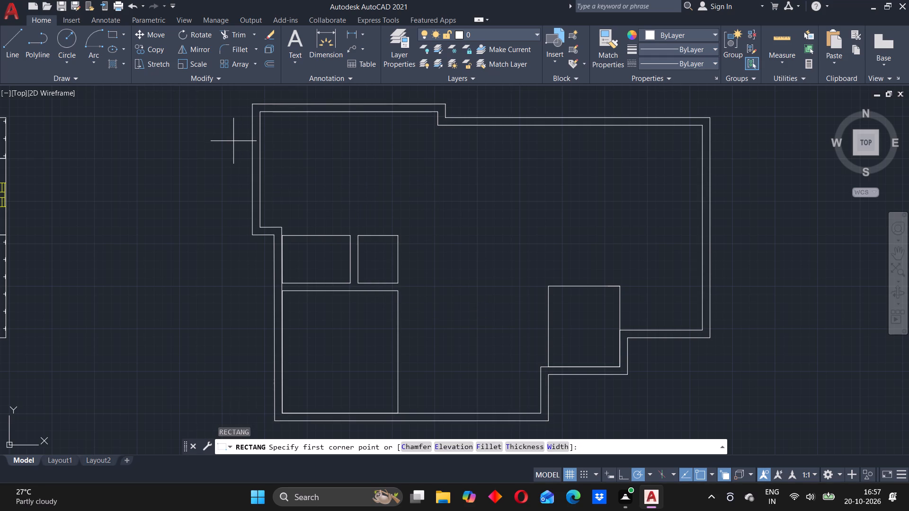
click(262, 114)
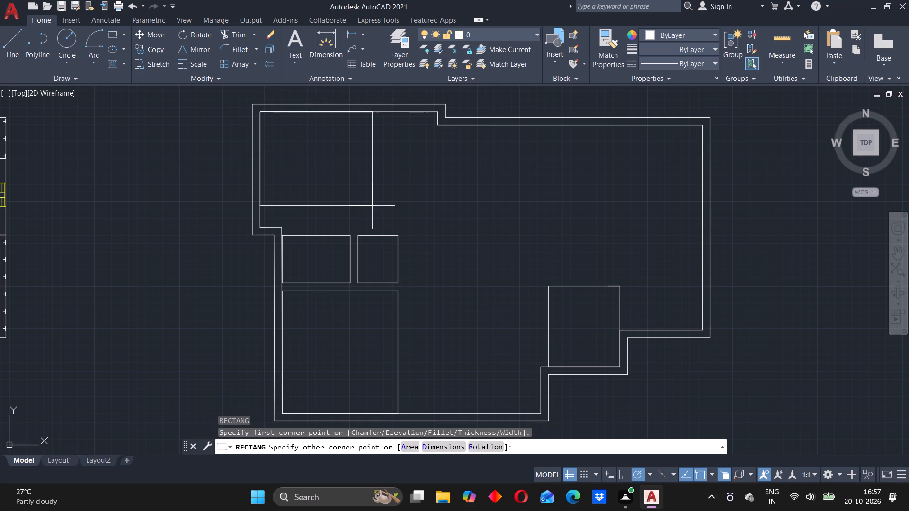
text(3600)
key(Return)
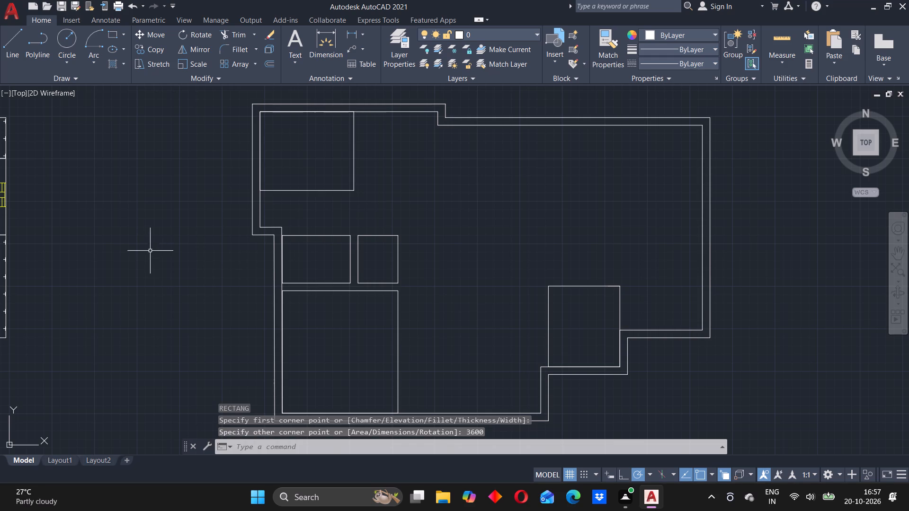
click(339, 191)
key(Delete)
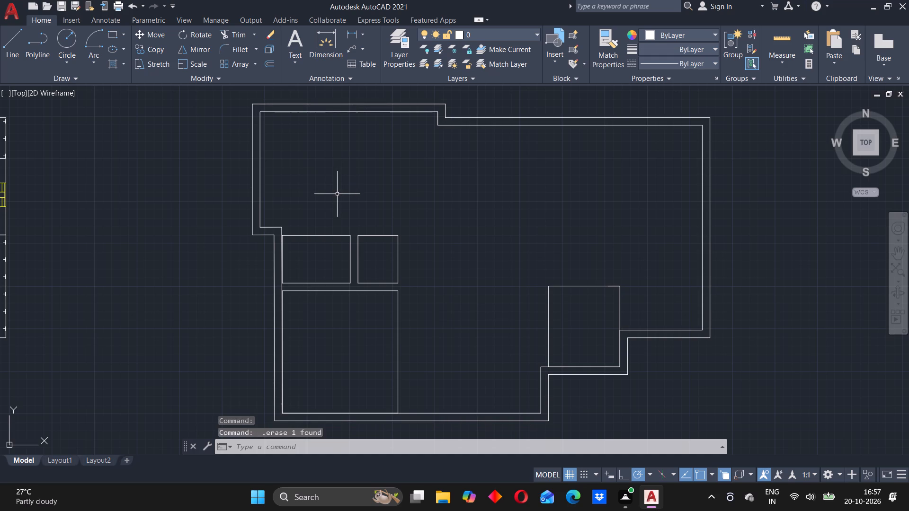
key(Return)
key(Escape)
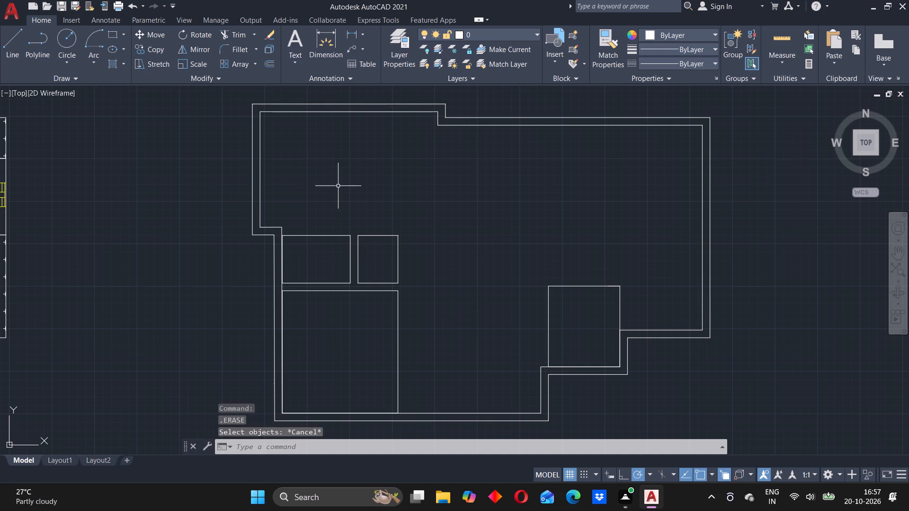
Draw a rectangular room 3600 long with a width of -3400 from the top-left inner wall corner, extending right and down into the floor.
text(RE)
key(c)
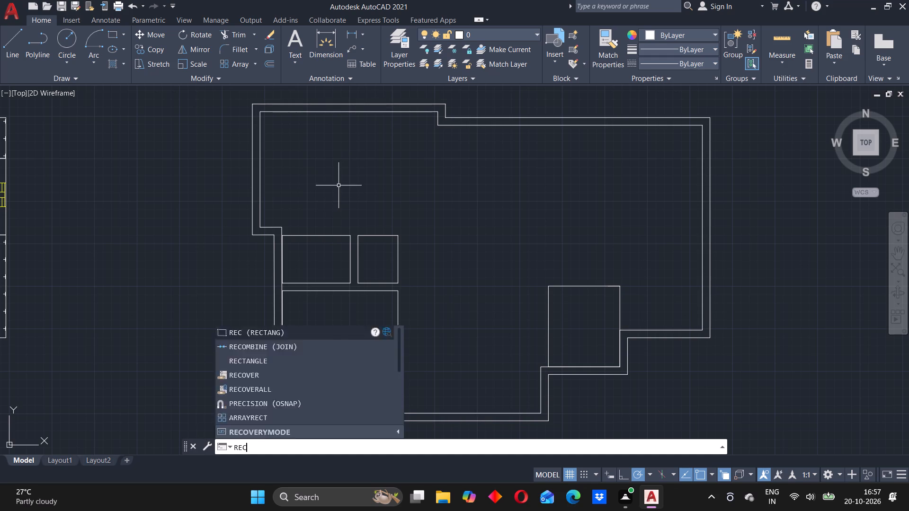
key(Return)
click(263, 111)
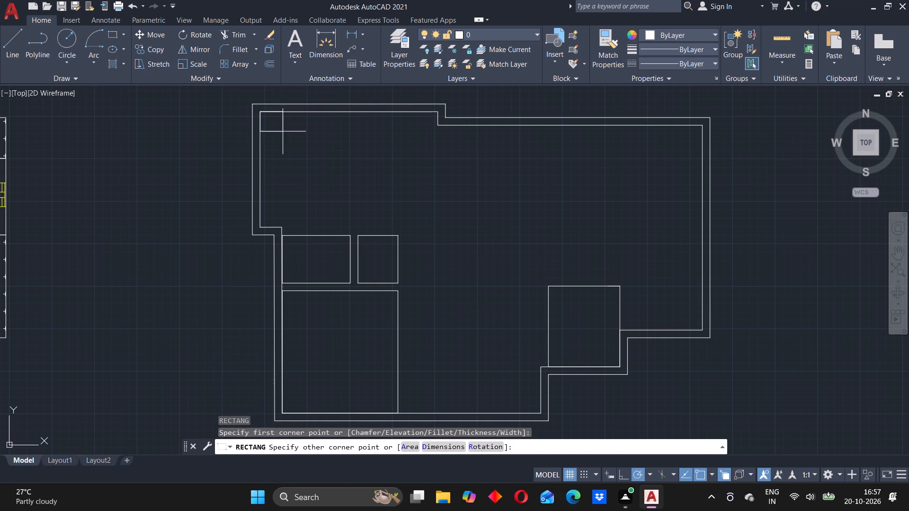
right_click(385, 196)
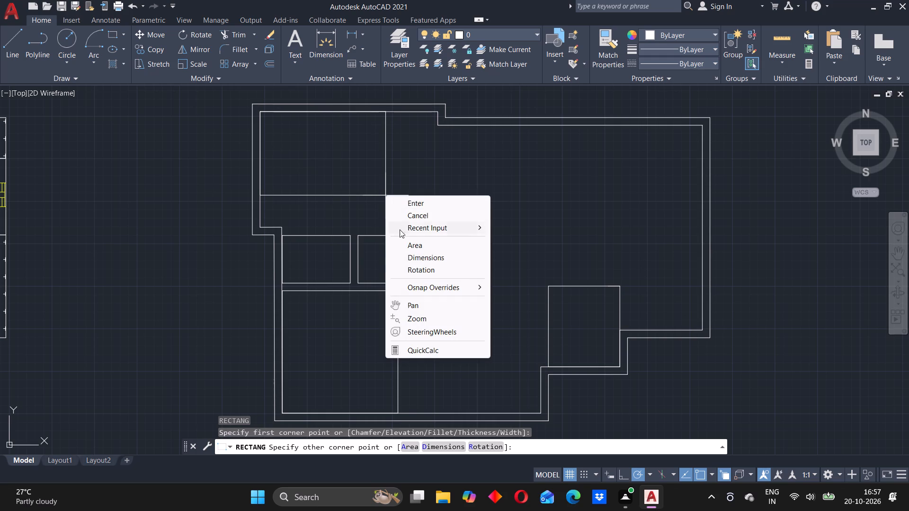
click(407, 254)
text(36)
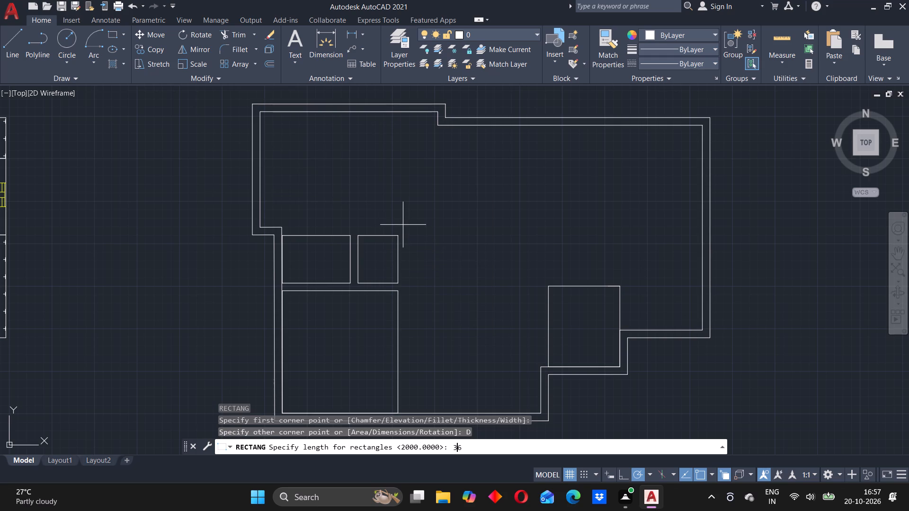
text(00)
key(Return)
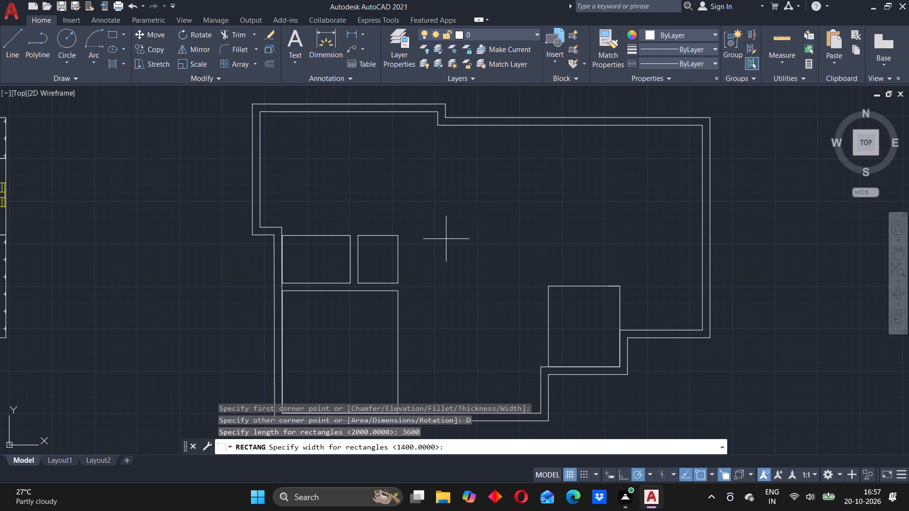
key(minus)
text(34)
text(00)
key(Return)
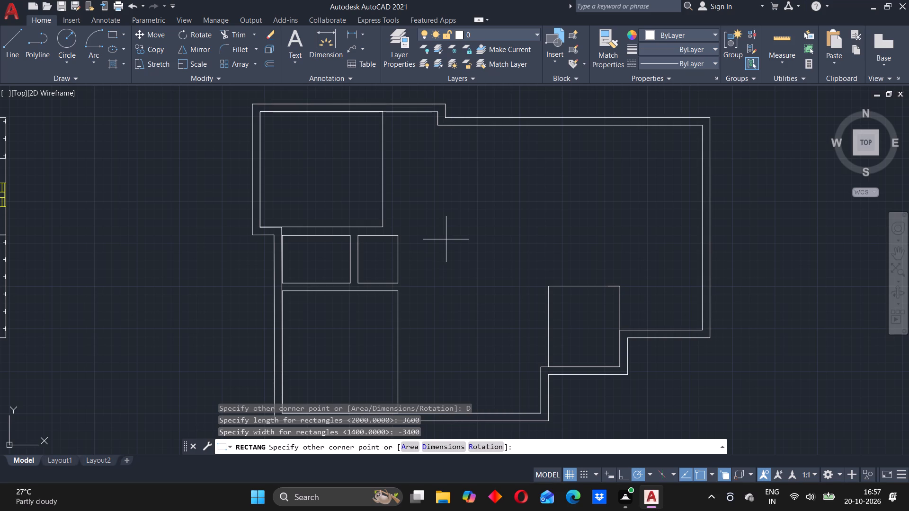
click(446, 239)
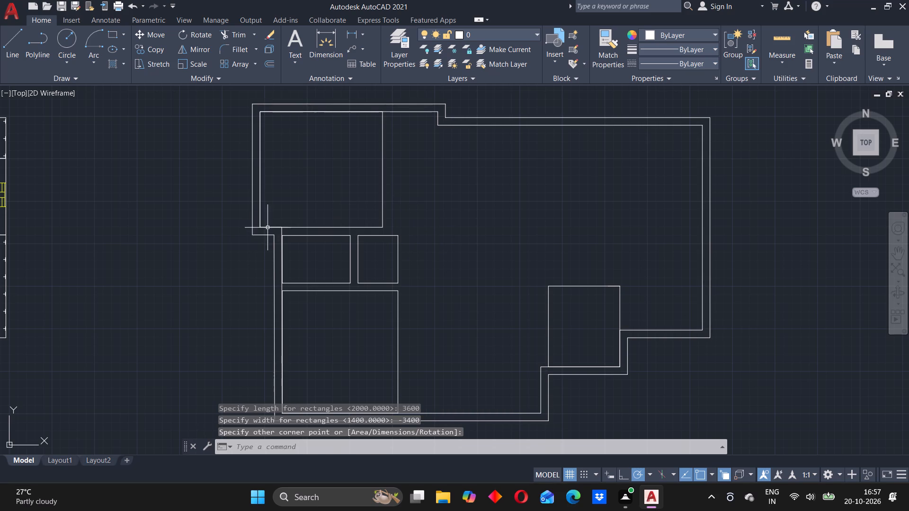
Examine how the edges and corners of the 3600 by 3400 room line up with the inner wall outline.
scroll(283, 215, up, 2)
scroll(564, 174, down, 1)
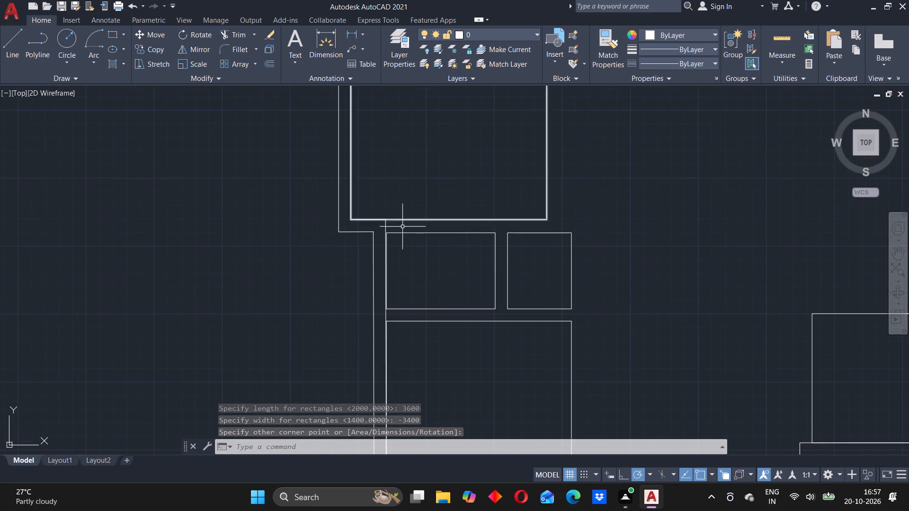
scroll(402, 227, up, 3)
scroll(339, 195, up, 2)
scroll(294, 191, up, 2)
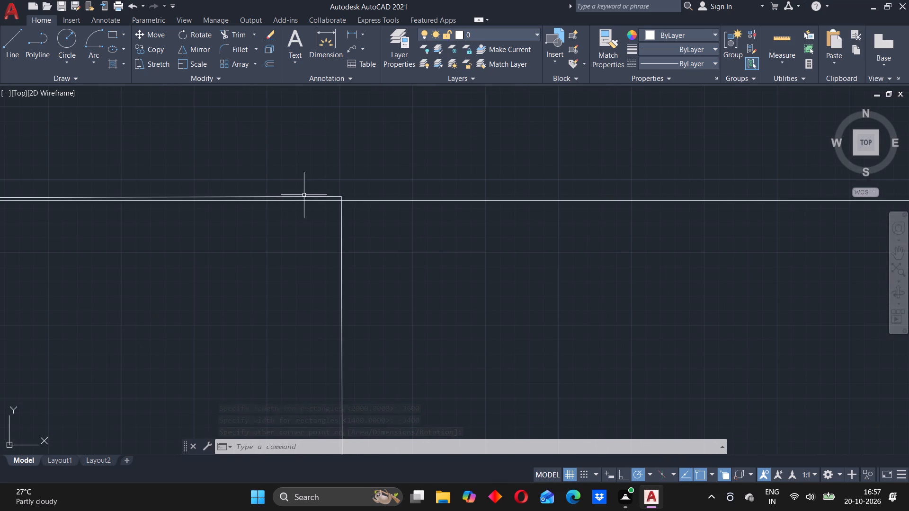
scroll(312, 193, down, 12)
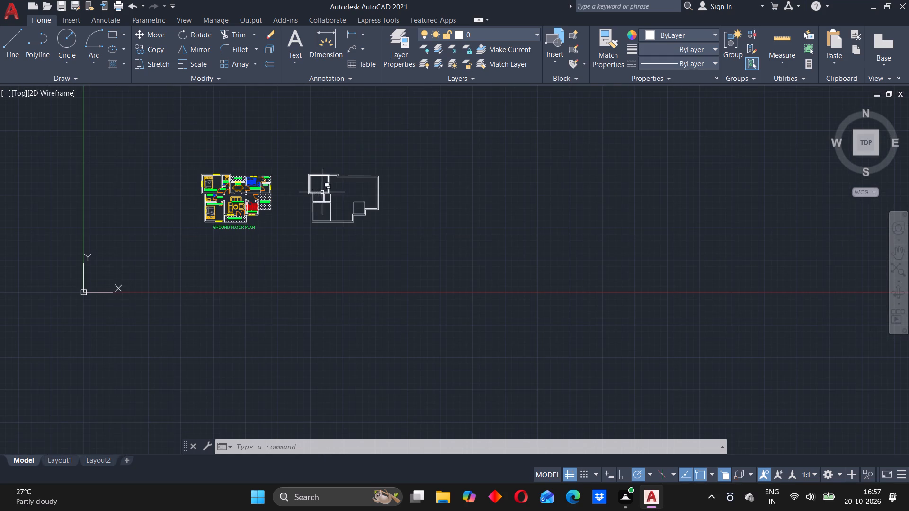
scroll(322, 189, up, 5)
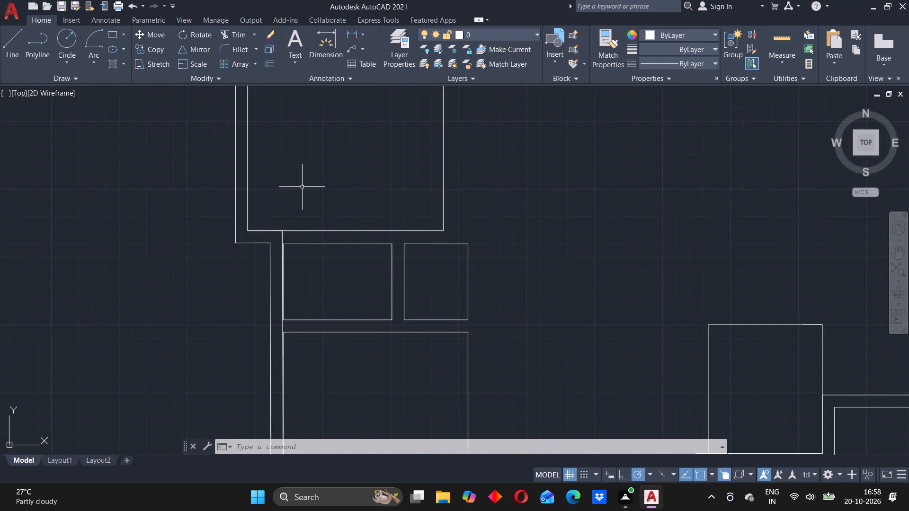
scroll(281, 217, up, 6)
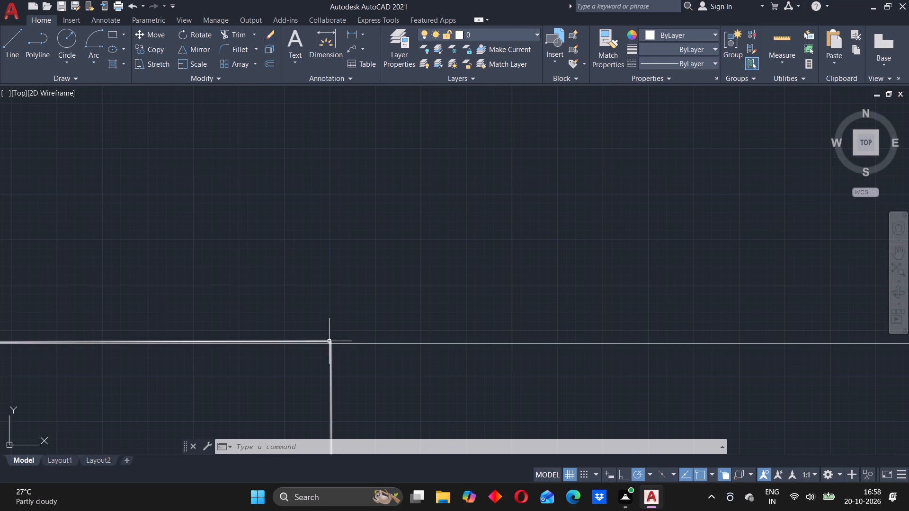
click(329, 340)
scroll(369, 287, down, 5)
scroll(410, 259, down, 3)
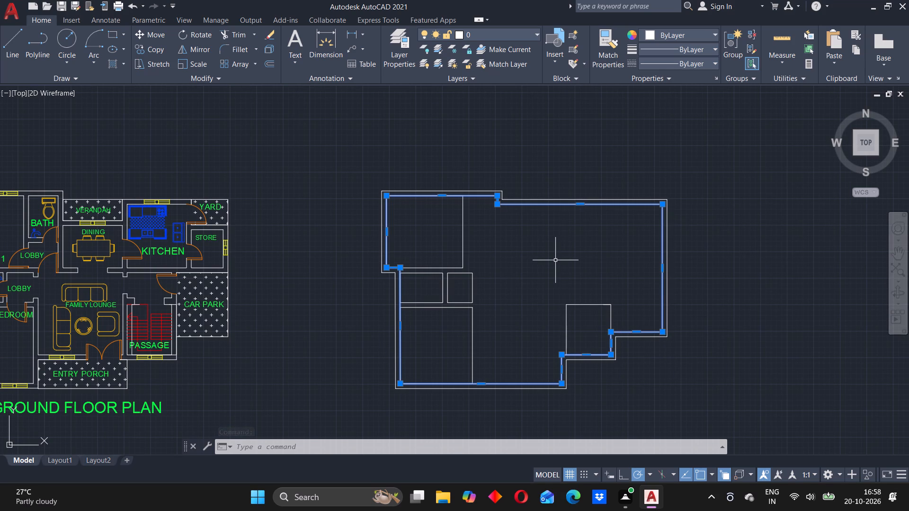
key(Escape)
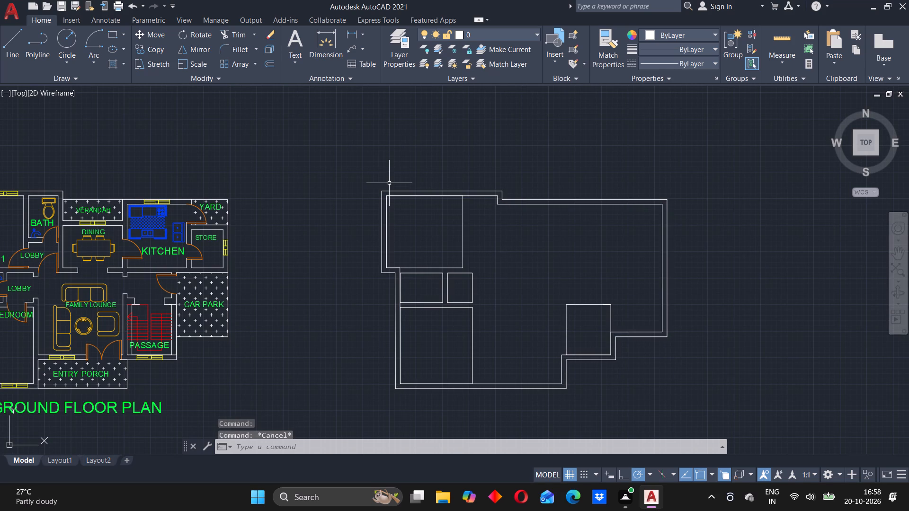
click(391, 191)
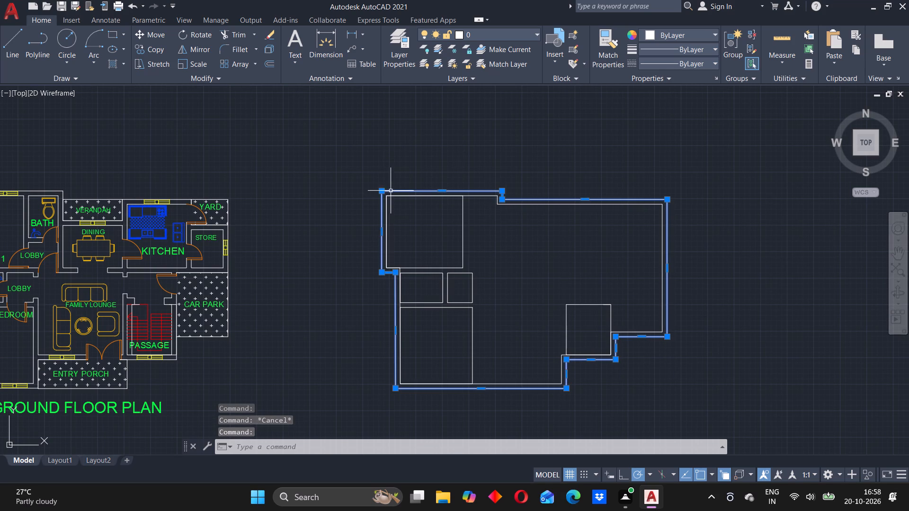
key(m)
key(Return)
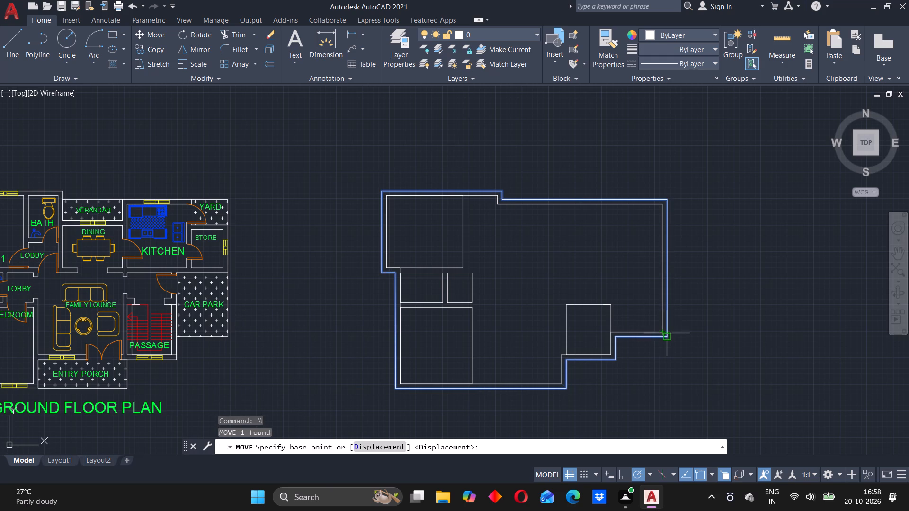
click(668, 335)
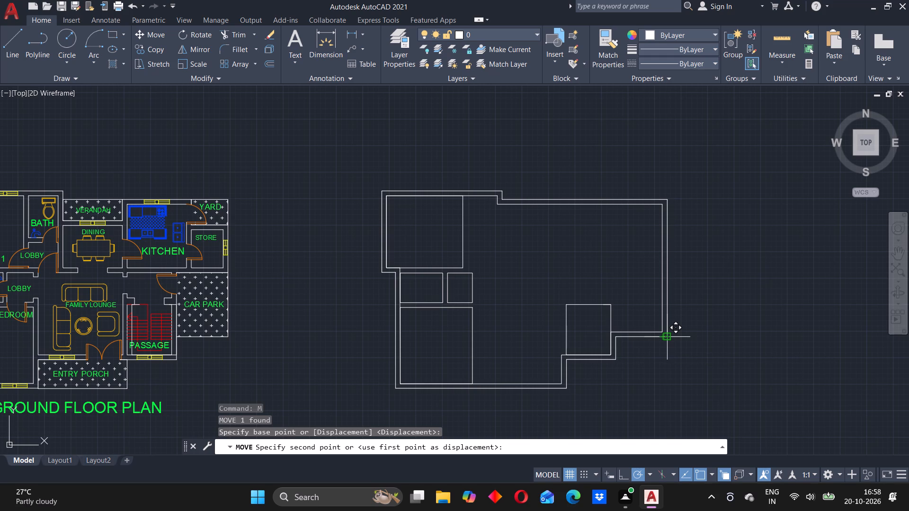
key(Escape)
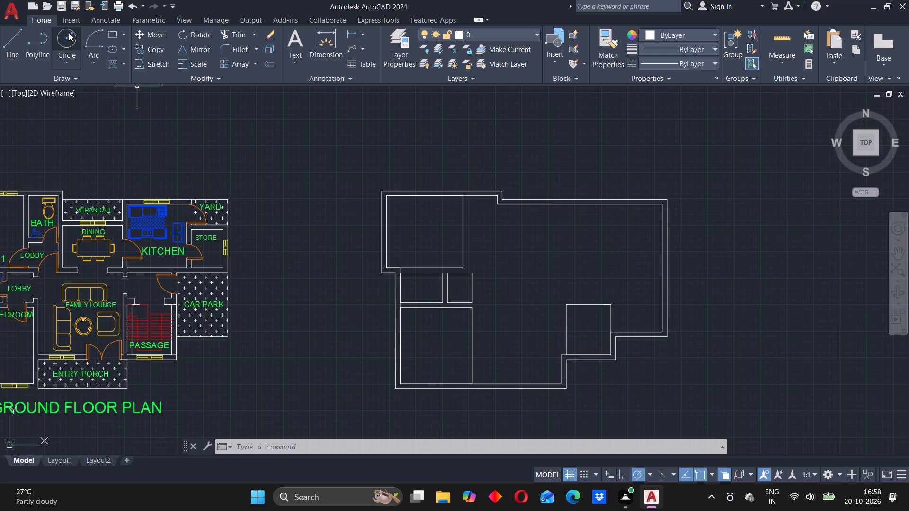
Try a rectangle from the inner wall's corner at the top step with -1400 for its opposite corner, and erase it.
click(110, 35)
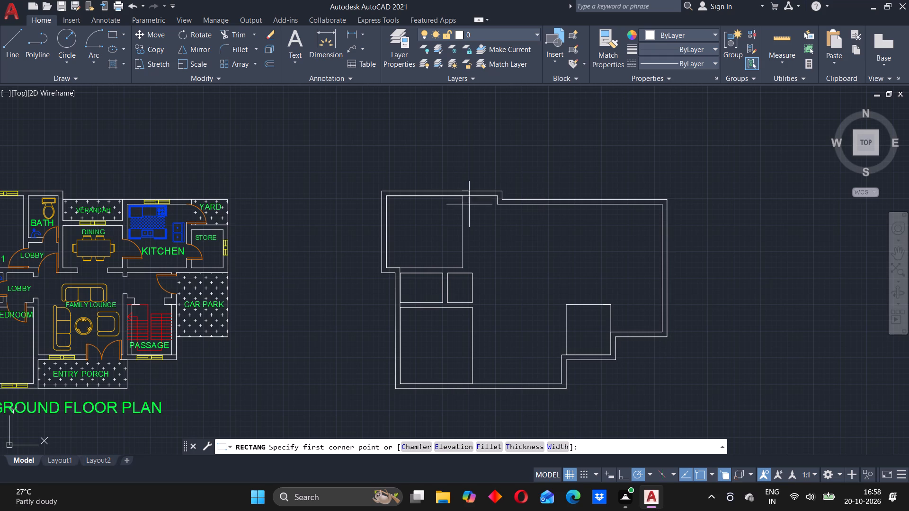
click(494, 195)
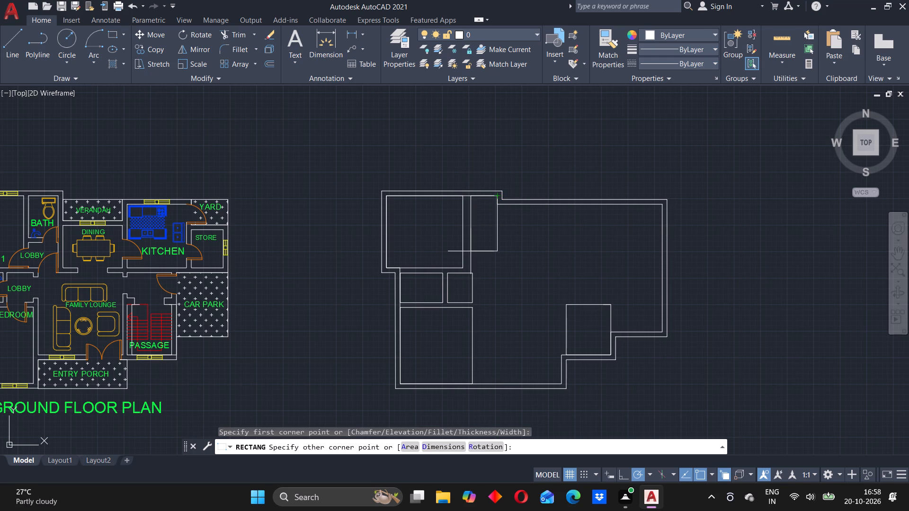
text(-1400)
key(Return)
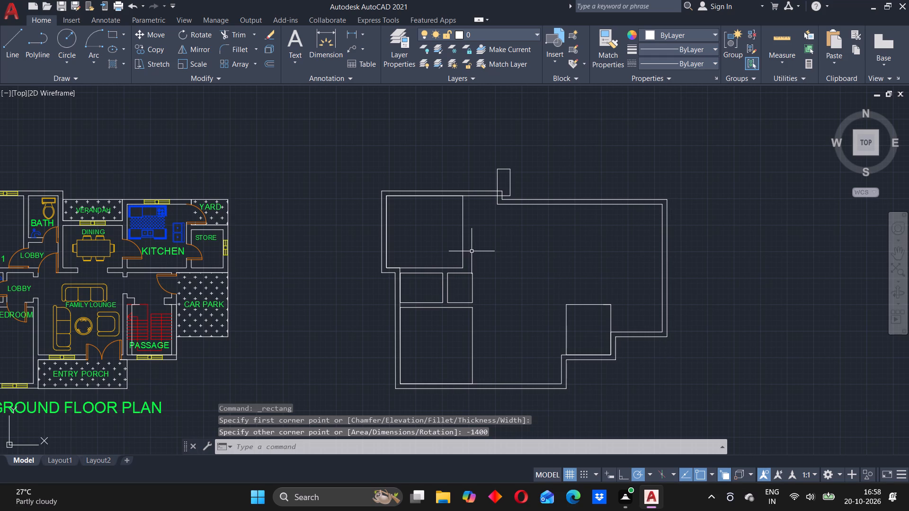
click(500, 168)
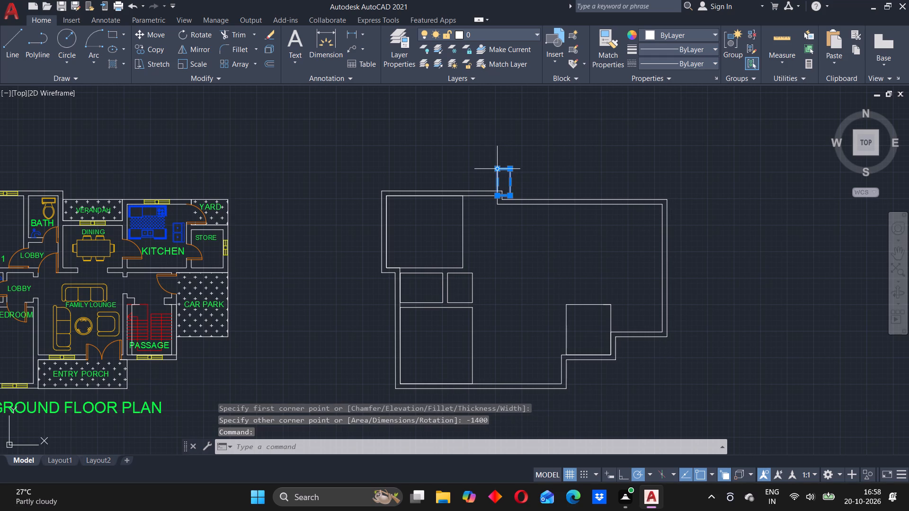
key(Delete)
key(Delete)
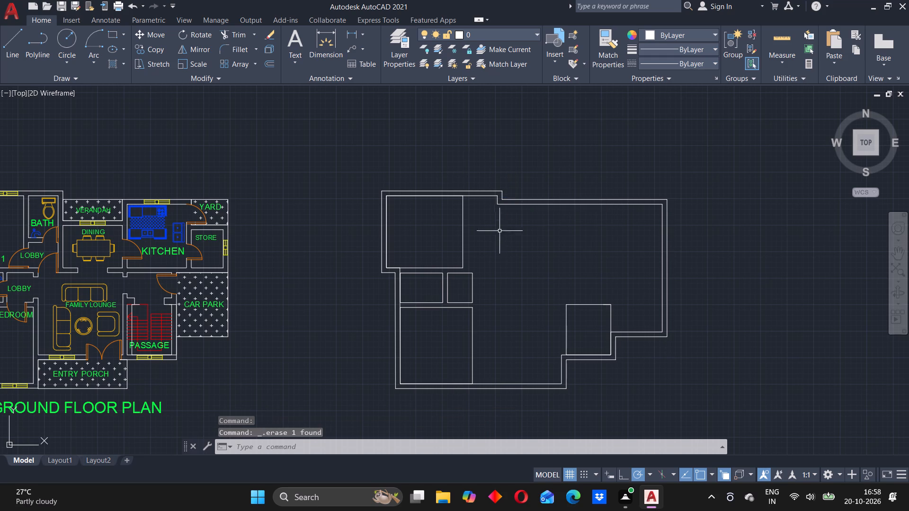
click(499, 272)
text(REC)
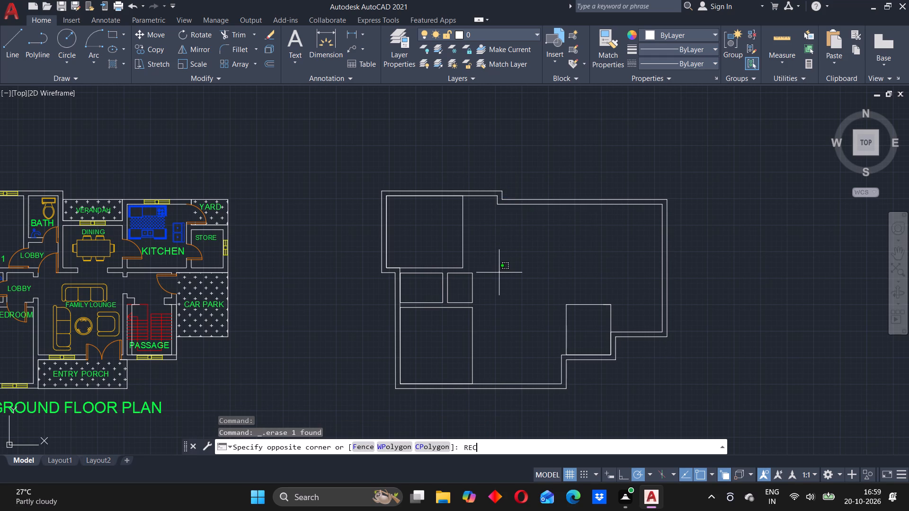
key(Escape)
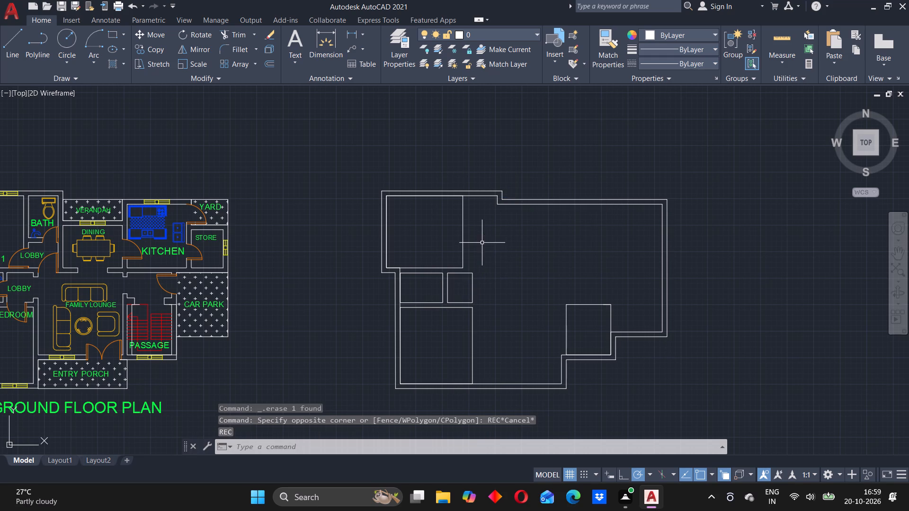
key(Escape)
Draw a rectangular room with length -1400 and width -2000 from the inner wall's top step corner, extending left and down.
text(REC)
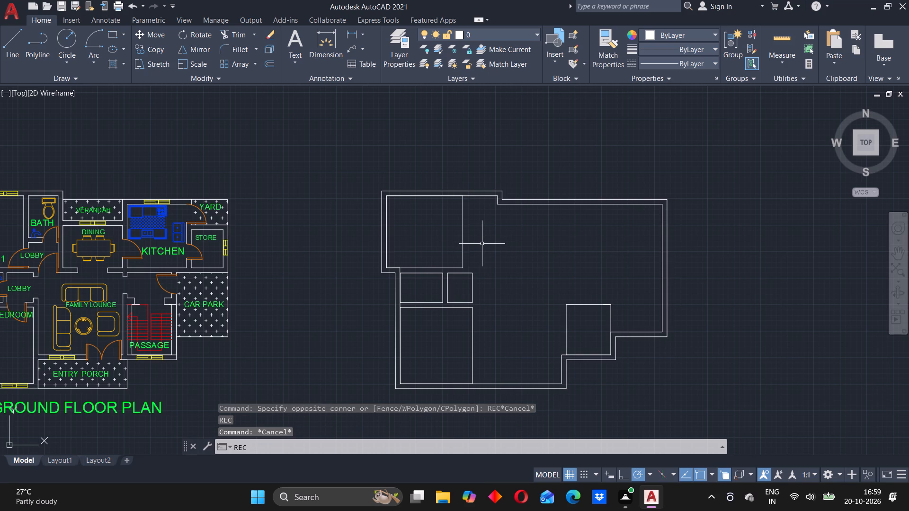
key(Return)
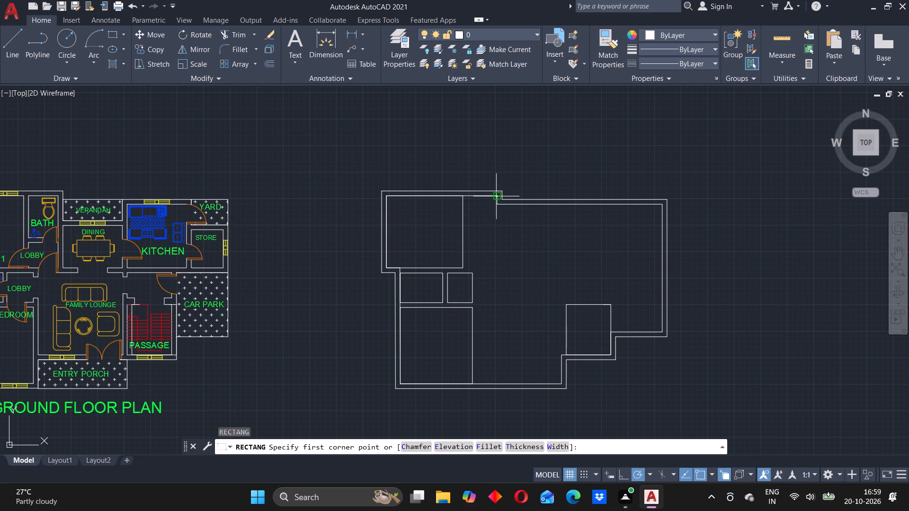
click(496, 193)
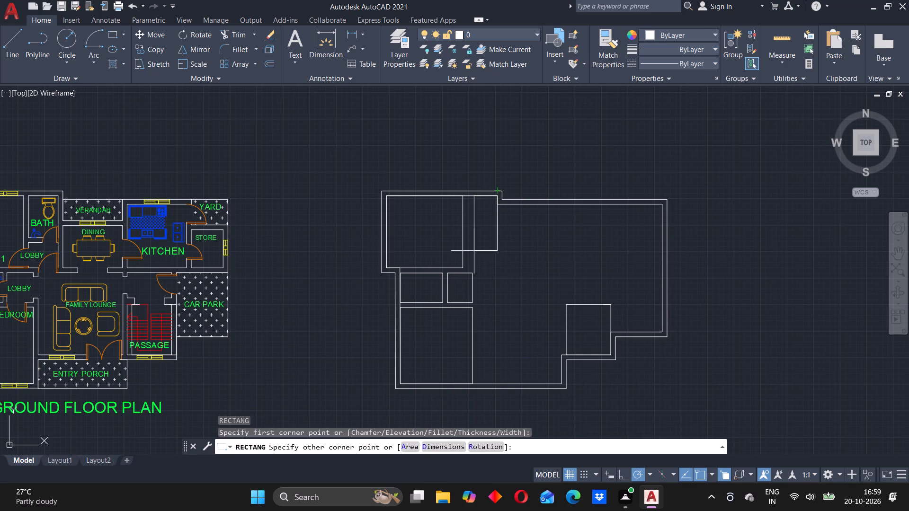
right_click(468, 250)
click(486, 307)
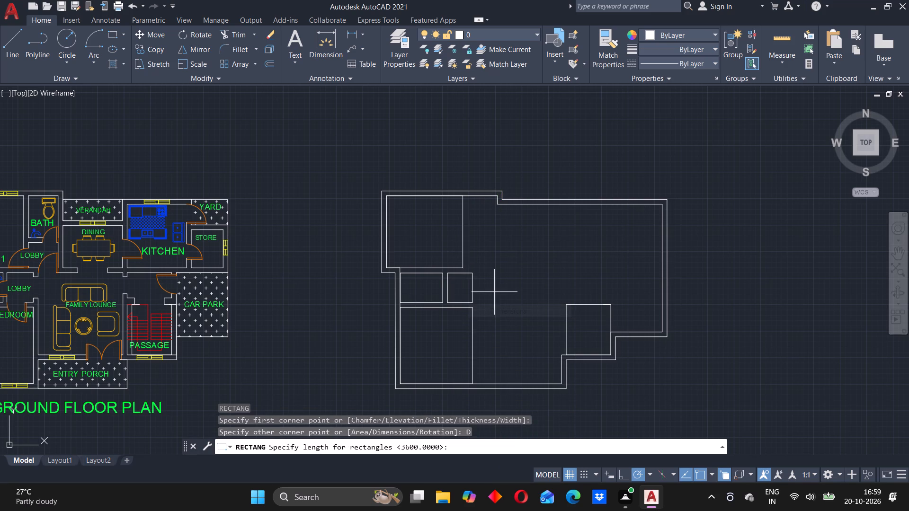
text(-1400)
key(Return)
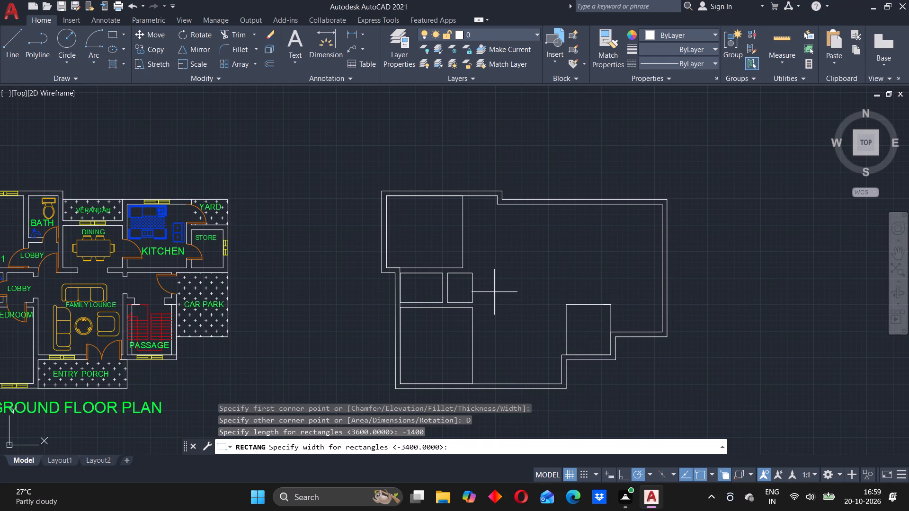
text(-200)
key(0)
key(Return)
click(467, 292)
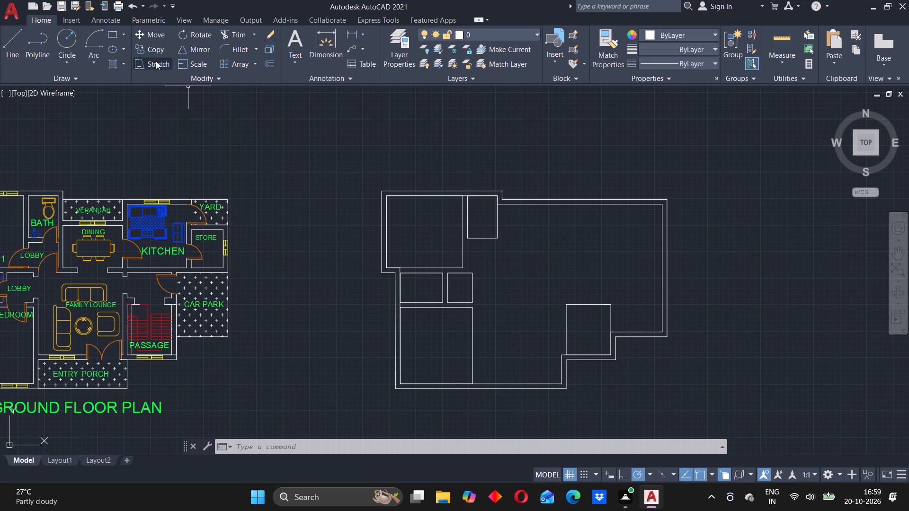
Draw a rectangle starting 225 below the 1400 by 2000 room's bottom-left corner, ending at its right edge and level with the 3600 by 3400 room's bottom.
key(Return)
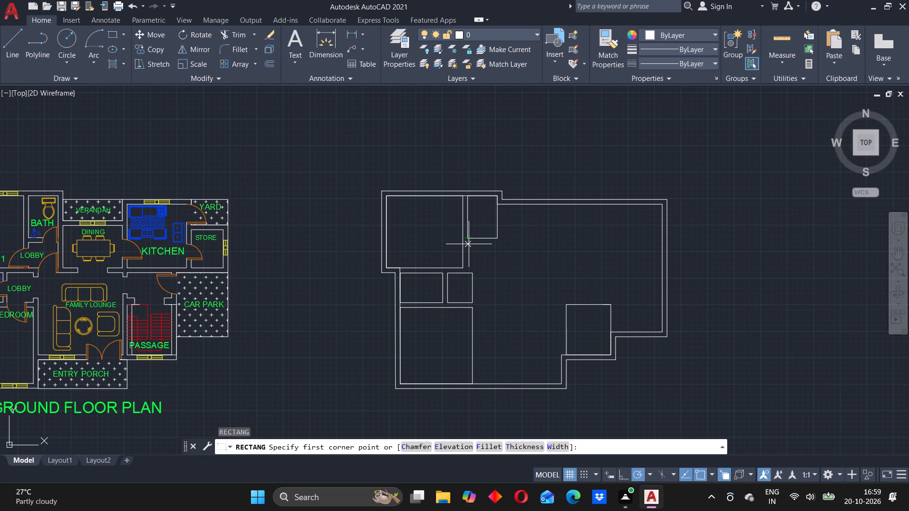
text(225)
key(Return)
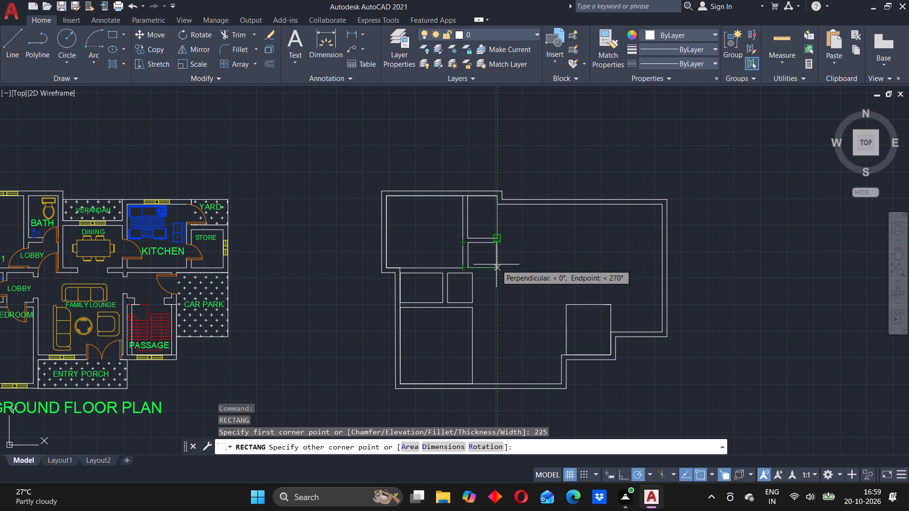
click(496, 264)
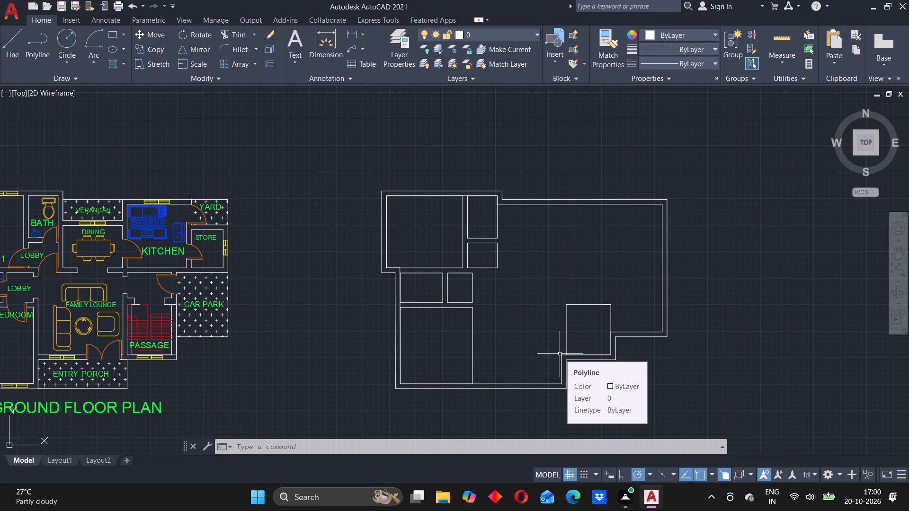
Start a rectangle 225 left of the passage room's bottom-left corner, using dimensions with a length of -1200.
key(Return)
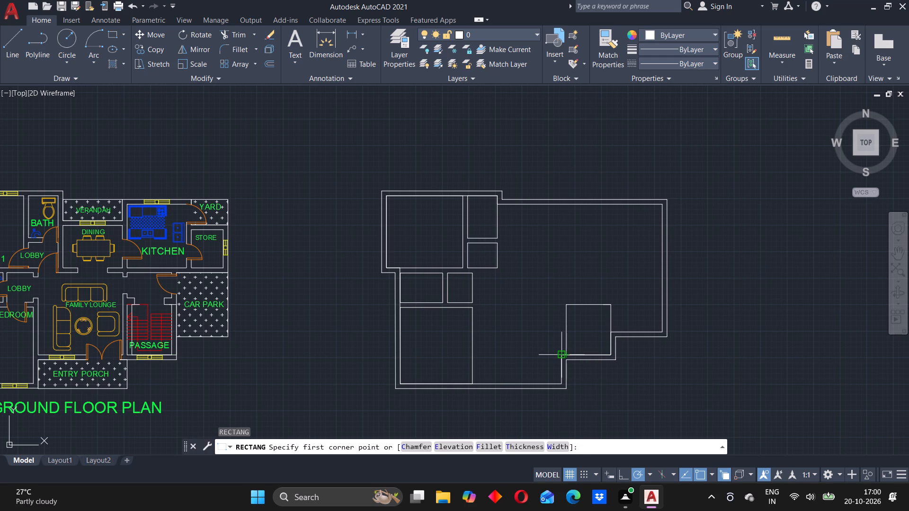
scroll(566, 354, up, 3)
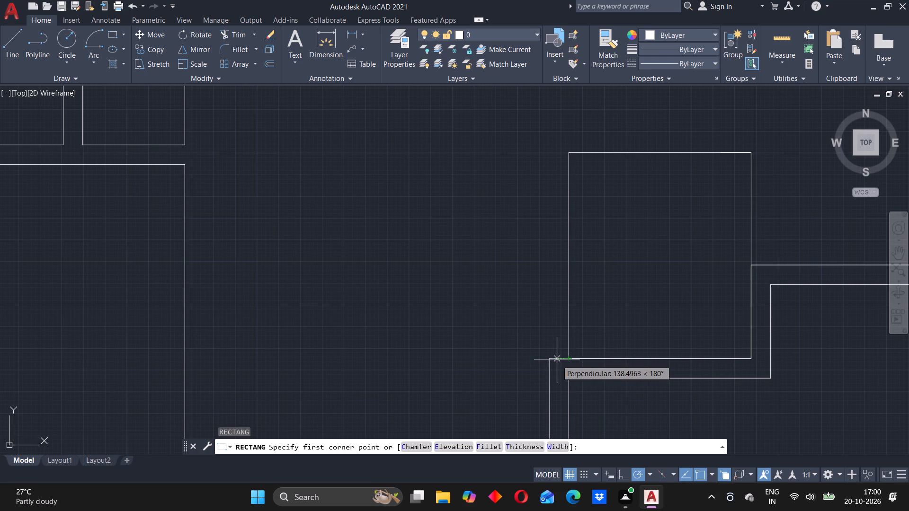
text(225)
key(Return)
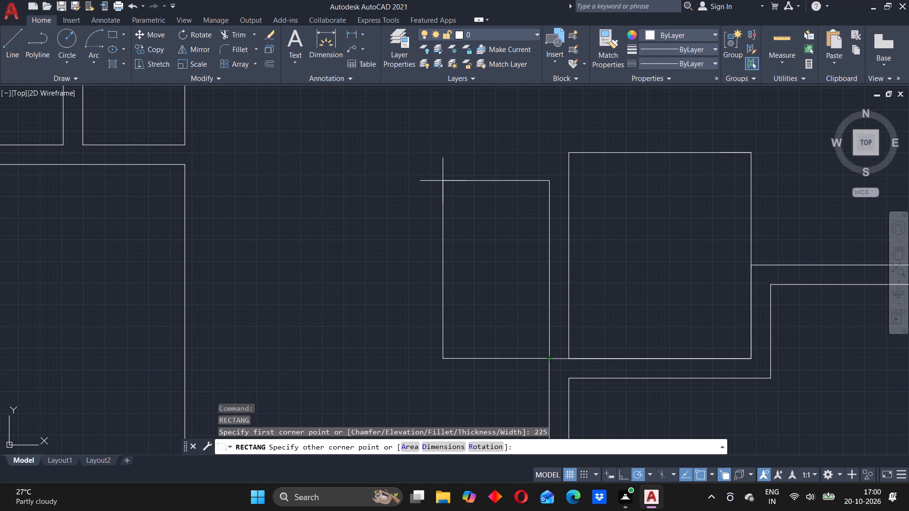
right_drag(416, 161, 412, 157)
click(463, 217)
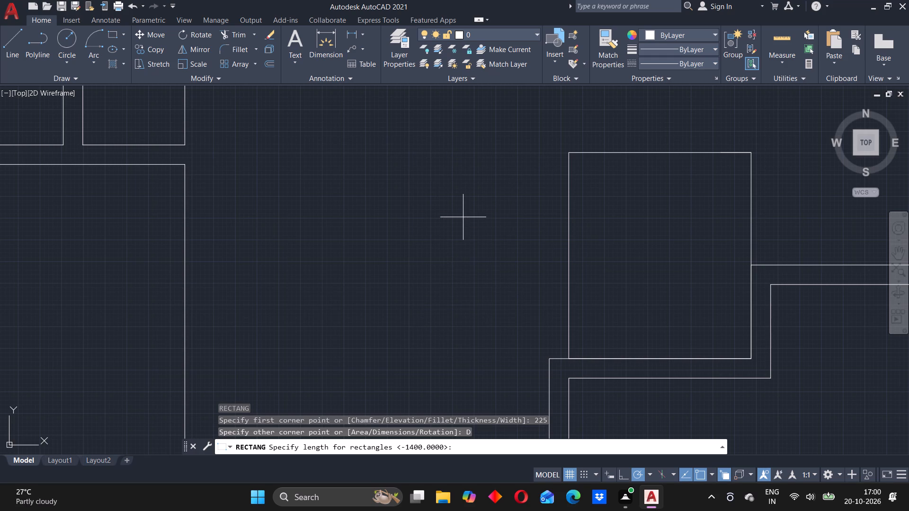
text(-1200)
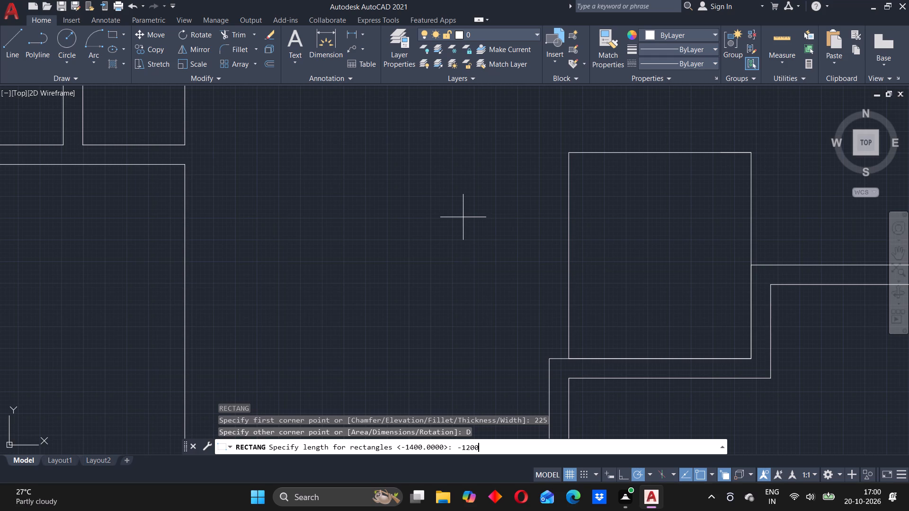
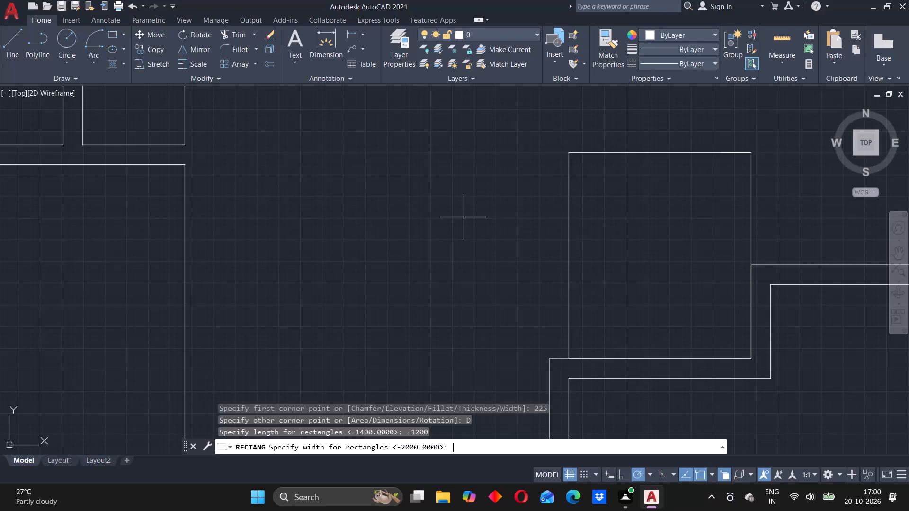
Give the rectangle in progress a width of 2375 and place it beside the easternmost room, extending west and upward.
key(2)
text(375)
key(Return)
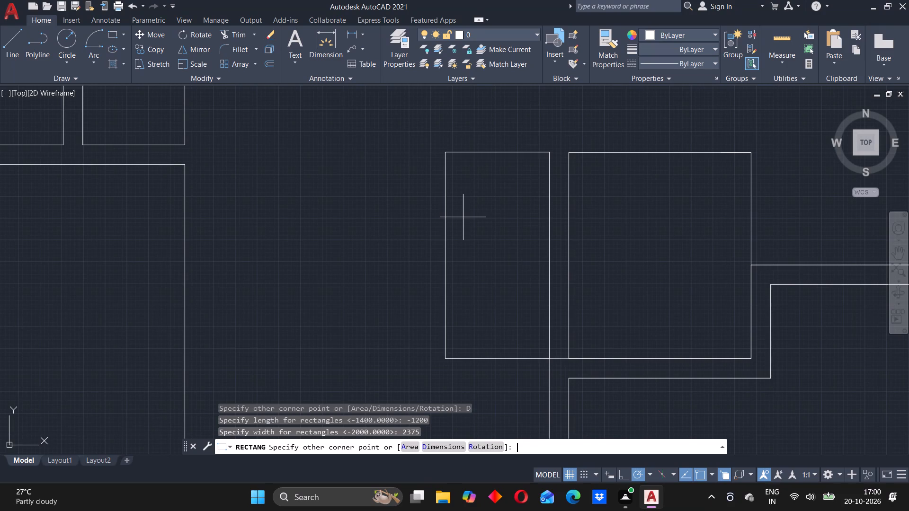
click(467, 230)
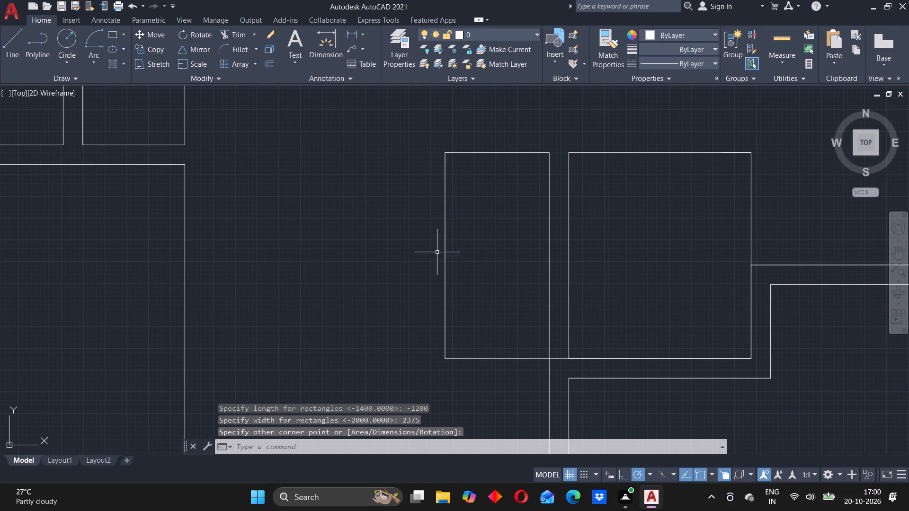
Draw a rectangle 2575 long and 2375 wide, extending west and upward from 225 west of the narrow room's lower-left corner.
scroll(496, 248, down, 3)
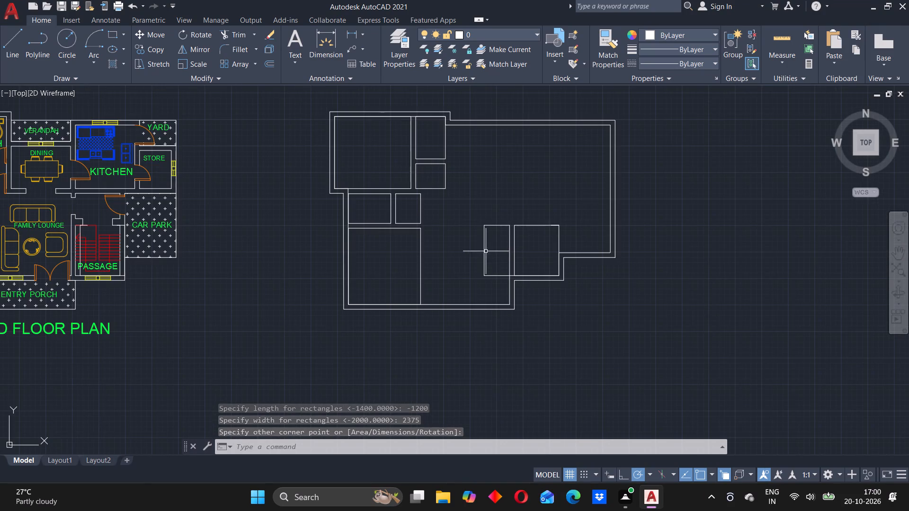
middle_drag(484, 252, 512, 218)
scroll(492, 216, up, 1)
middle_drag(527, 189, 498, 222)
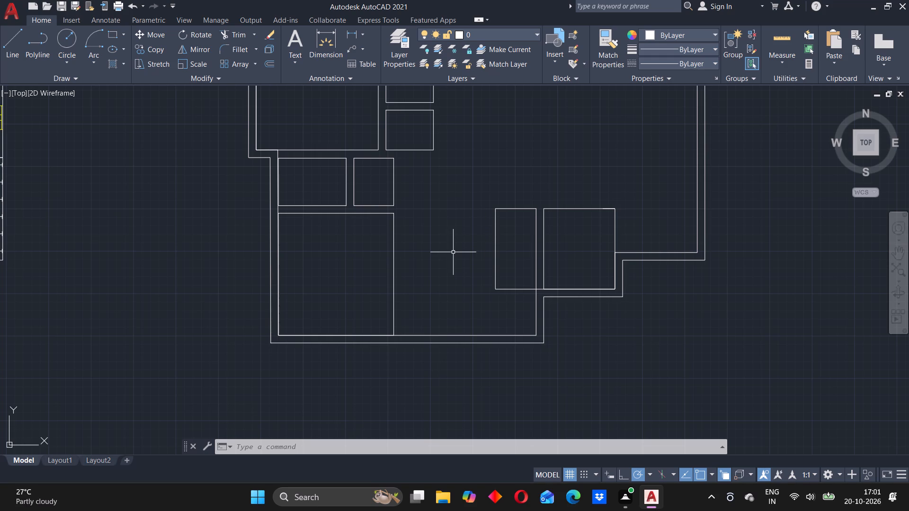
key(Return)
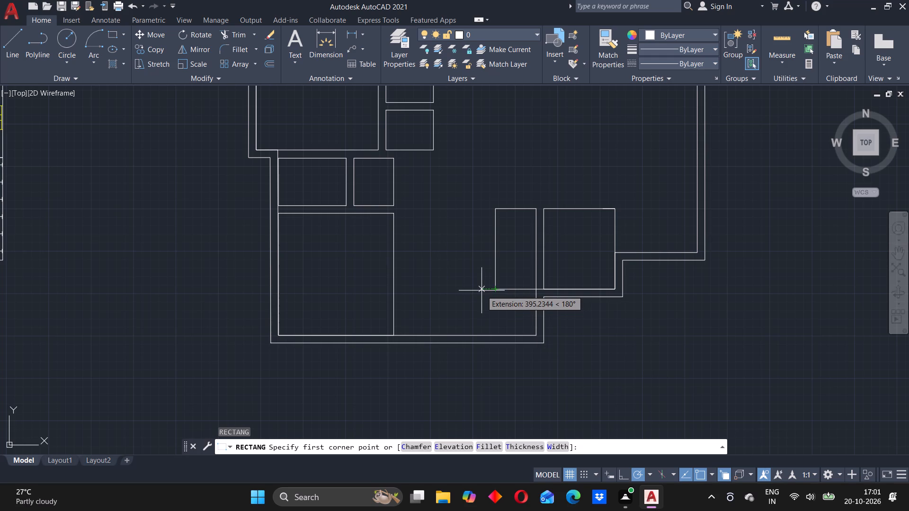
text(225)
key(Return)
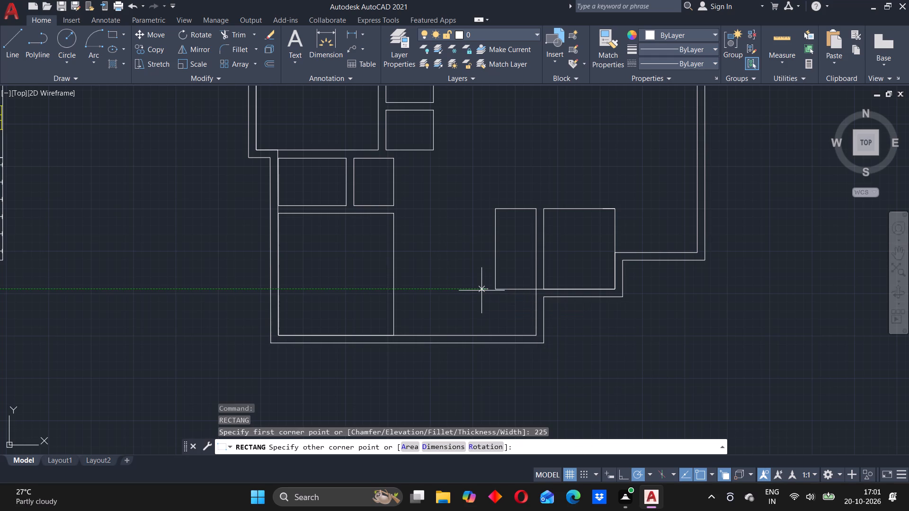
right_click(413, 217)
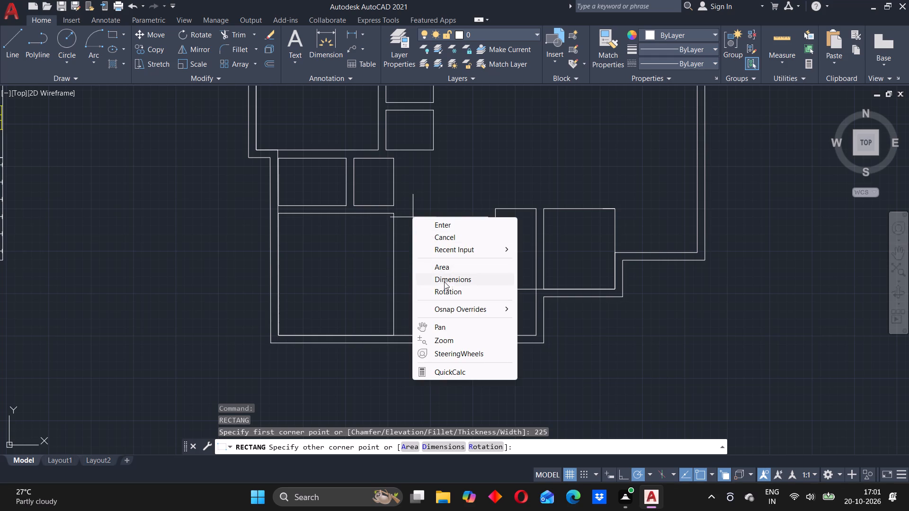
click(443, 277)
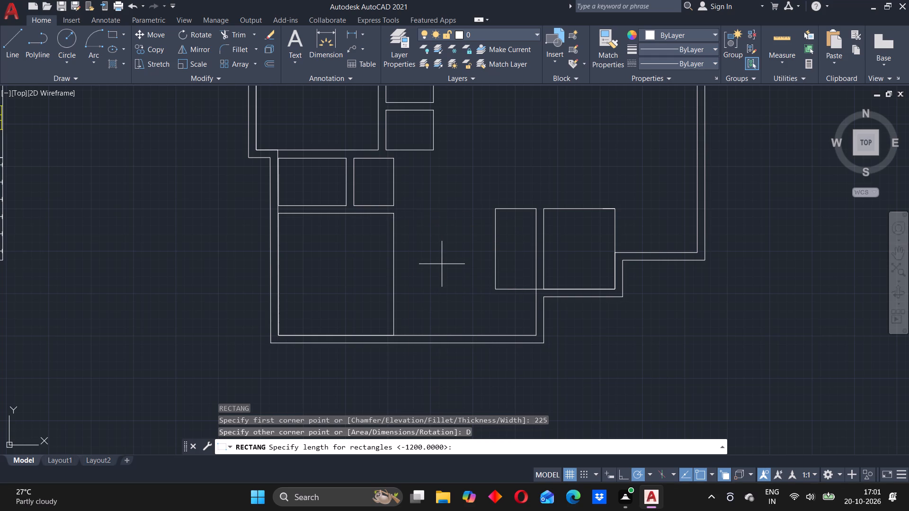
key(minus)
text(2575)
key(Return)
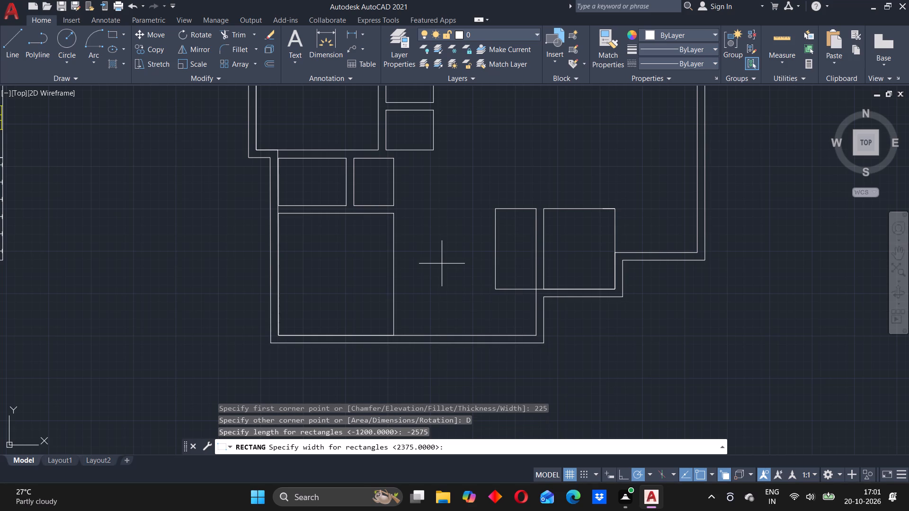
key(2)
text(375)
key(Return)
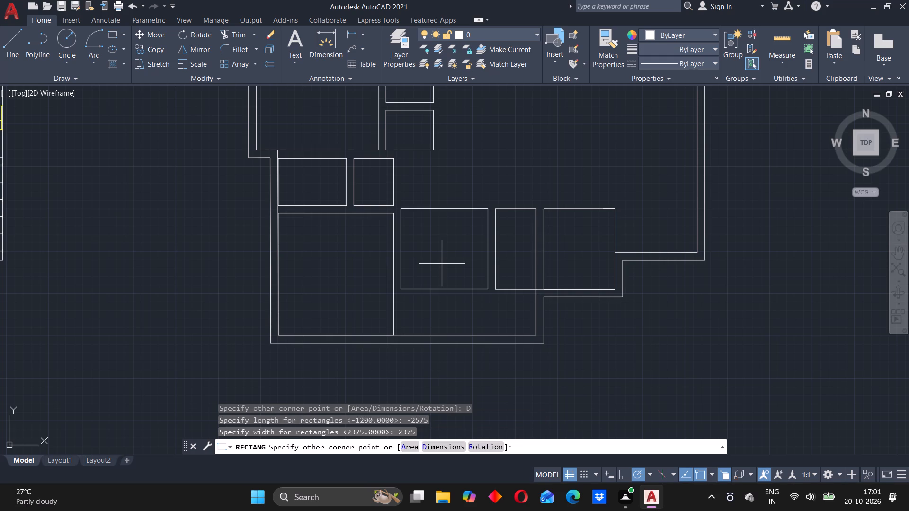
click(442, 264)
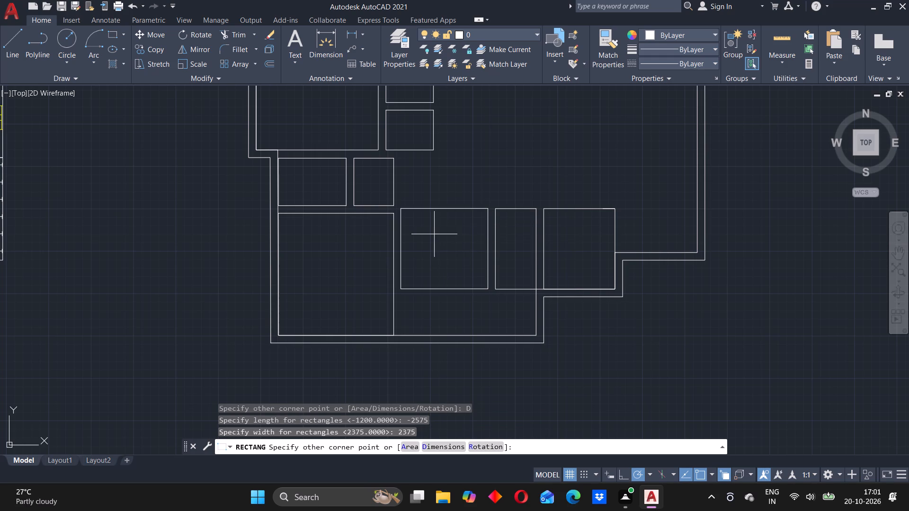
click(434, 234)
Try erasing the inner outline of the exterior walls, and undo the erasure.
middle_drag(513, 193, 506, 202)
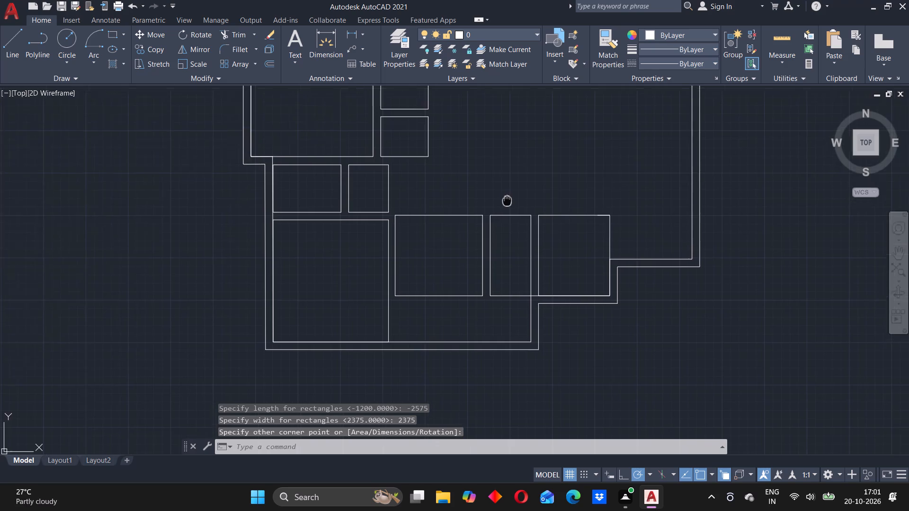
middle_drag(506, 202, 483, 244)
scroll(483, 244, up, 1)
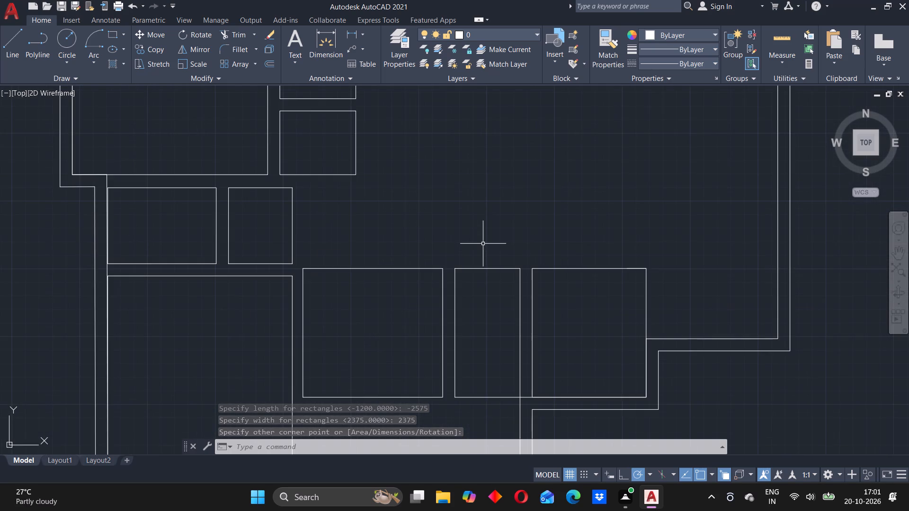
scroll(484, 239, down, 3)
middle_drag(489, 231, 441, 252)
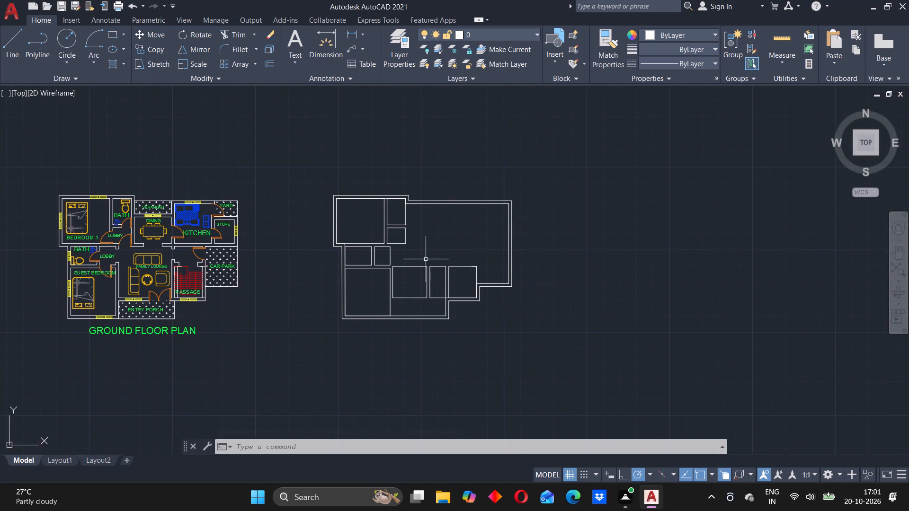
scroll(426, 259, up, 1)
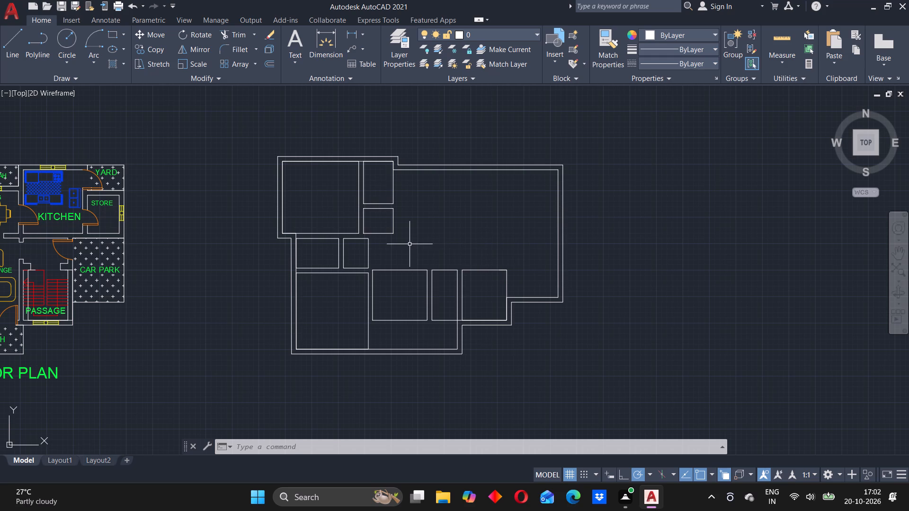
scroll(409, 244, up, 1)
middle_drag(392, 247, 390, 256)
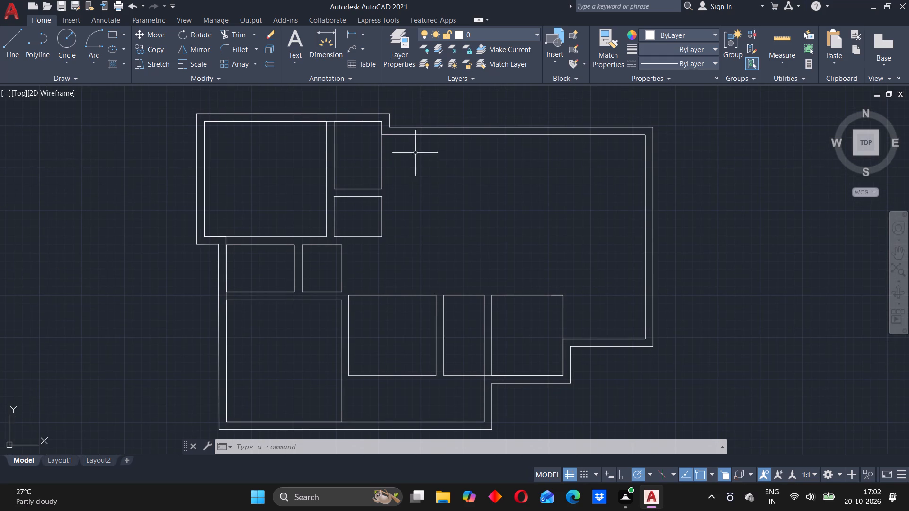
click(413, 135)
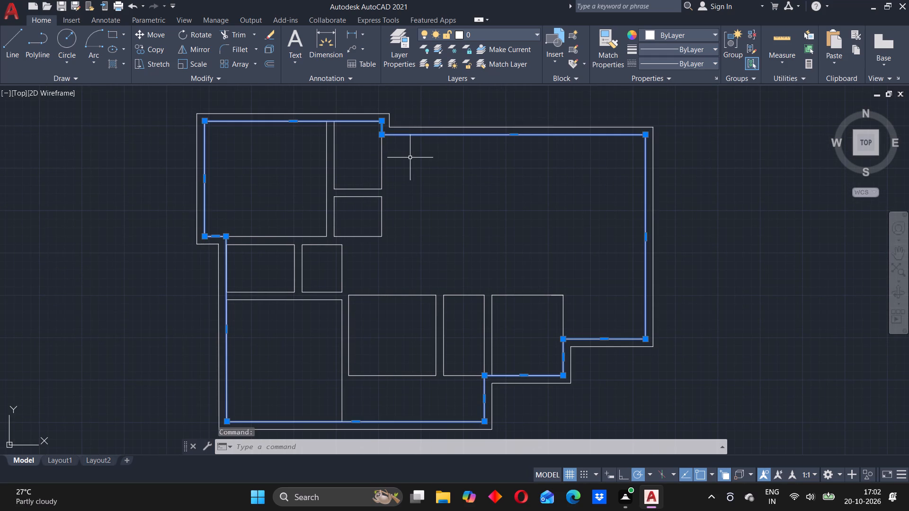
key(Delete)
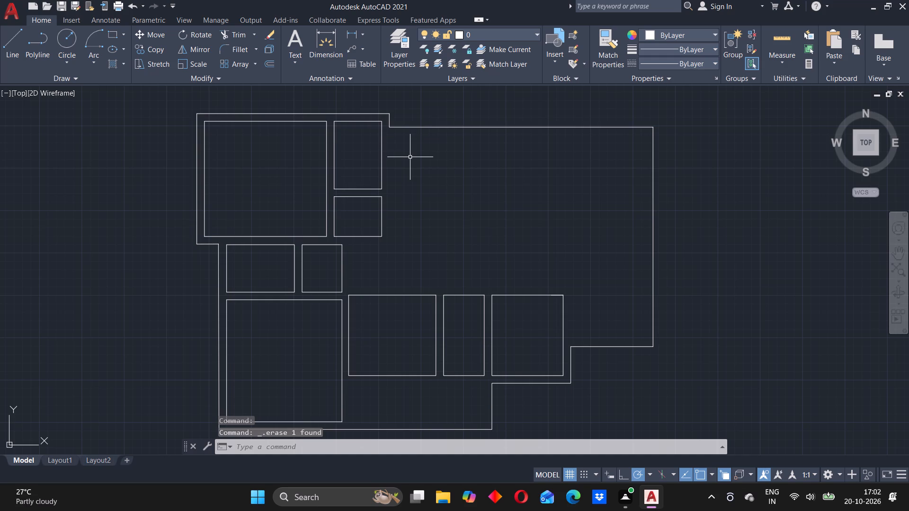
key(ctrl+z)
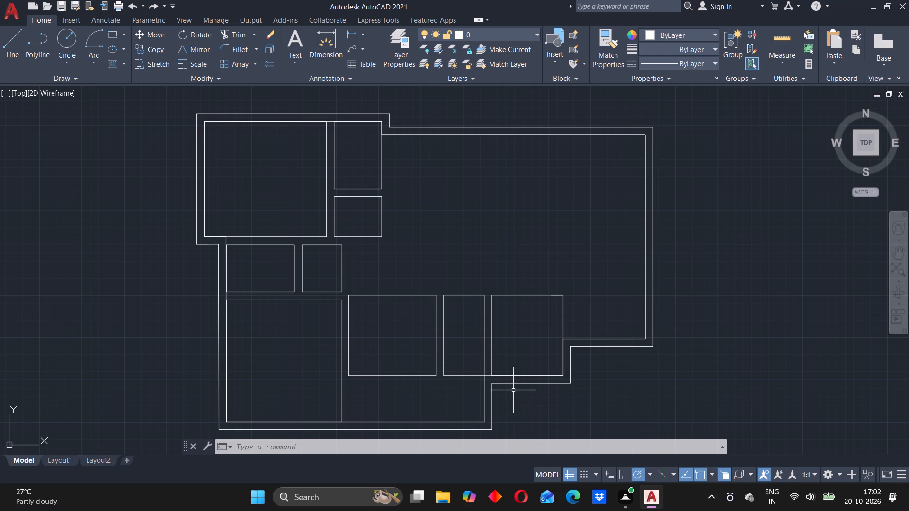
Examine the undivided area of the new plan between the small western rooms and the lower row of rooms.
scroll(378, 258, down, 1)
middle_drag(492, 270, 409, 269)
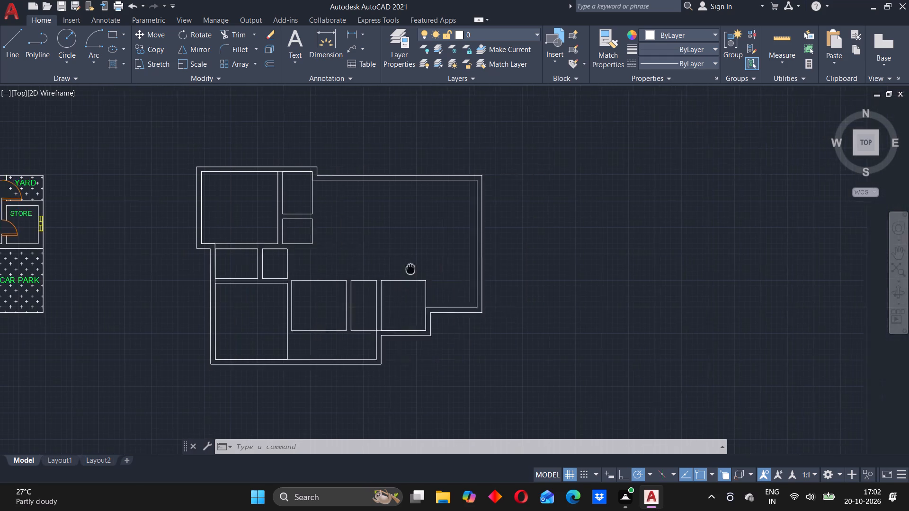
middle_drag(409, 269, 396, 272)
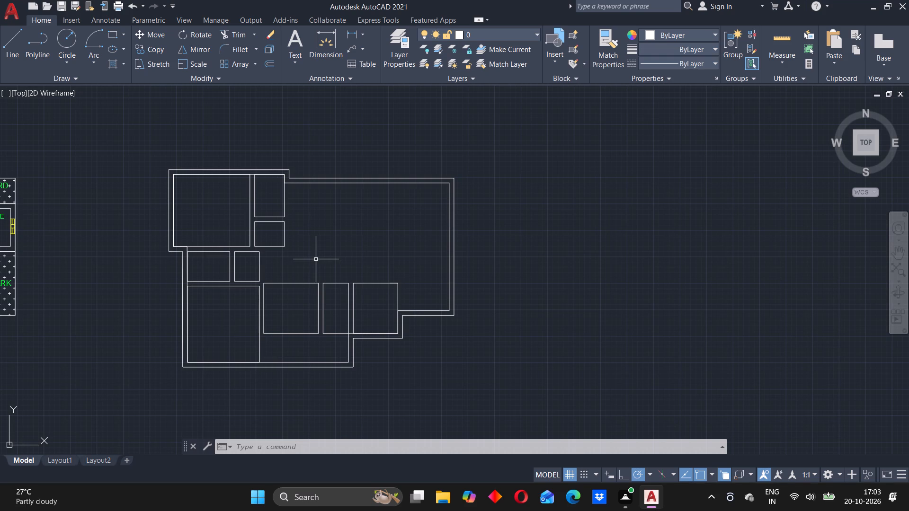
scroll(280, 260, up, 1)
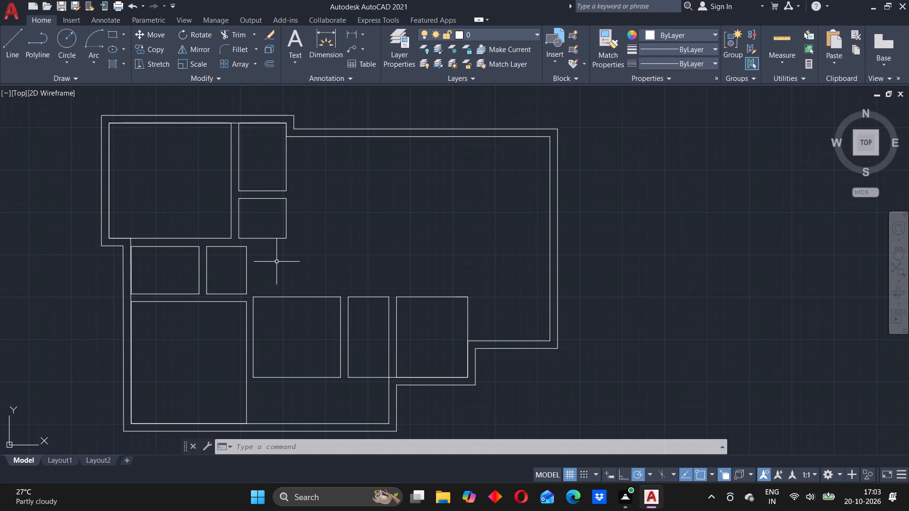
scroll(277, 262, up, 2)
scroll(277, 262, down, 1)
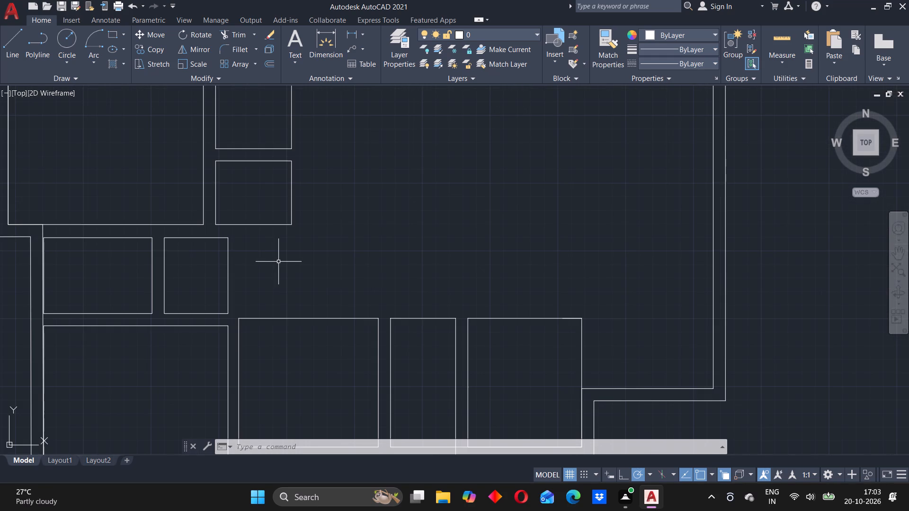
scroll(310, 245, down, 1)
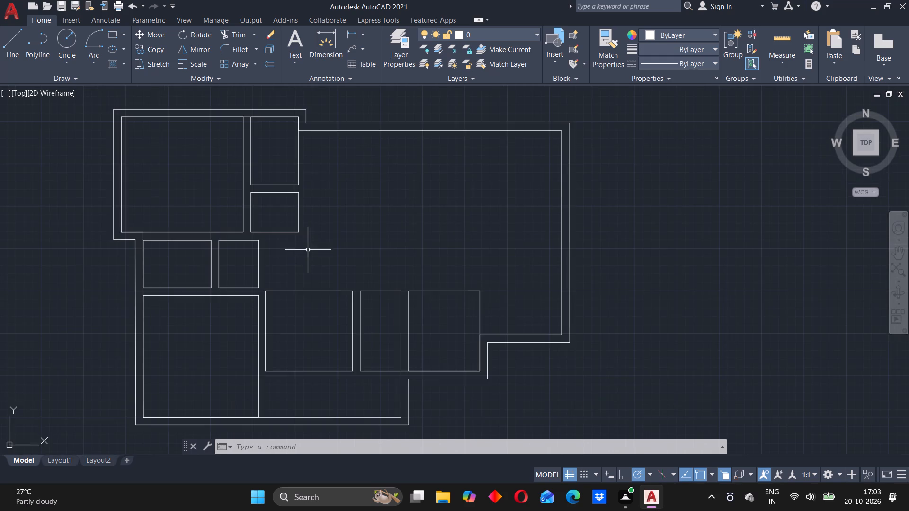
middle_drag(308, 250, 355, 221)
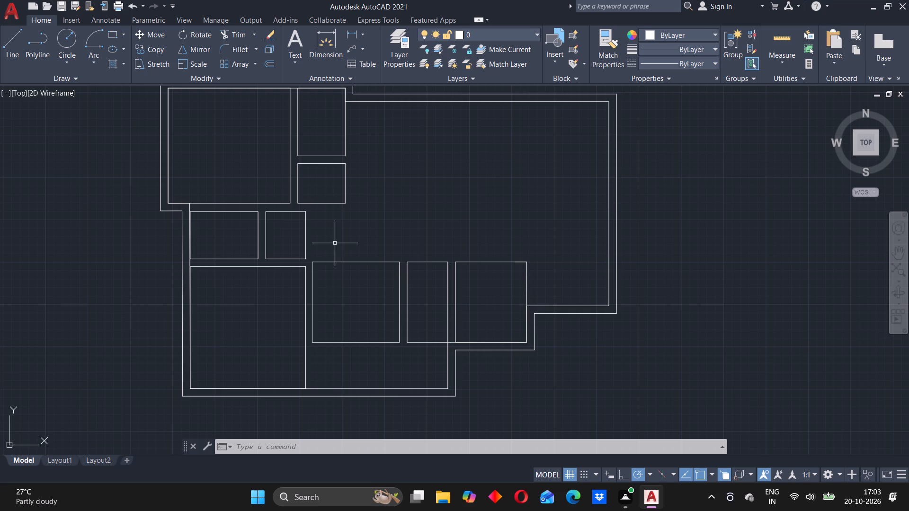
scroll(335, 250, down, 1)
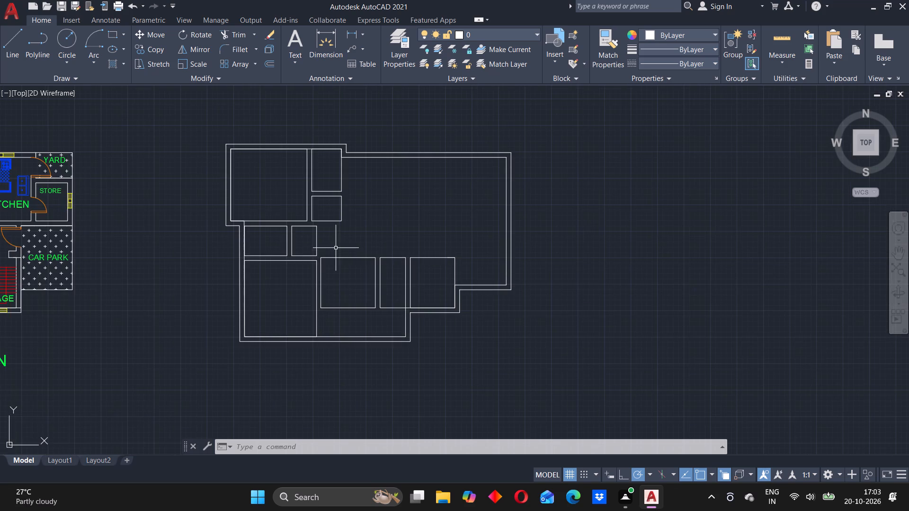
scroll(336, 248, up, 1)
middle_drag(338, 246, 336, 258)
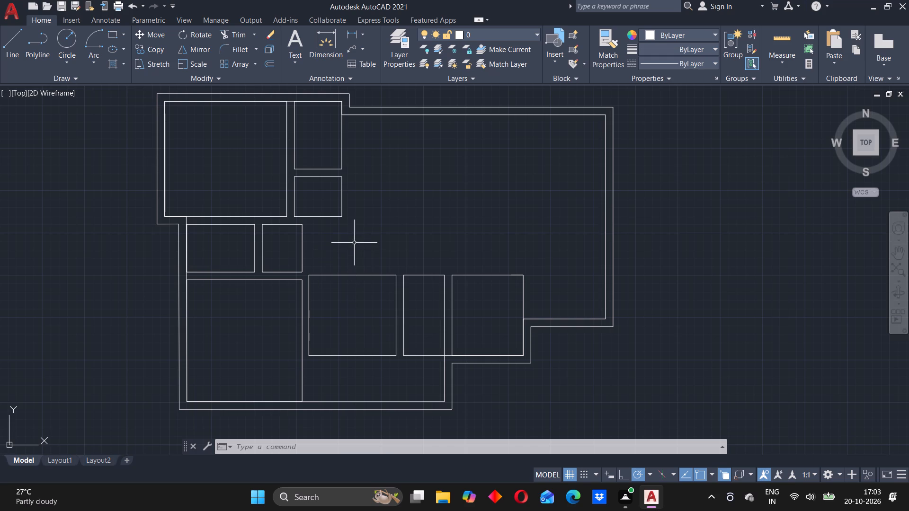
scroll(354, 242, up, 1)
scroll(358, 217, down, 1)
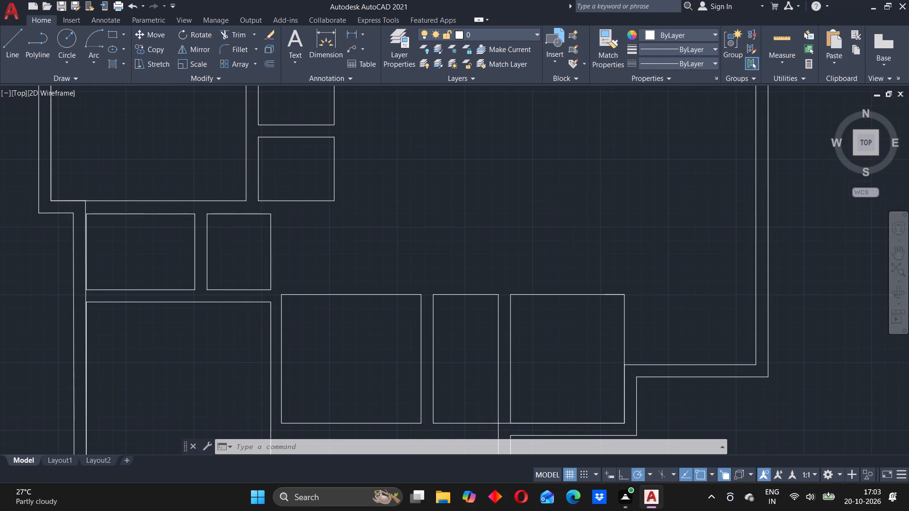
scroll(358, 217, down, 1)
scroll(358, 219, up, 1)
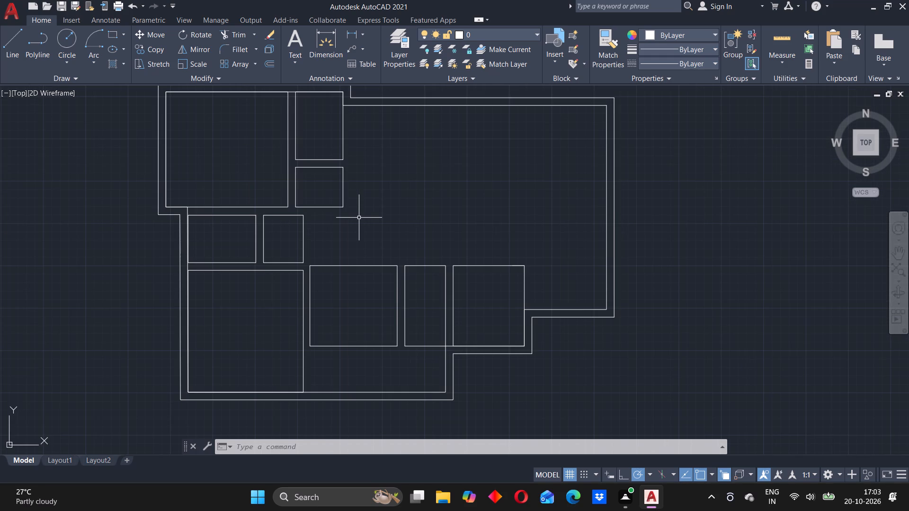
scroll(350, 227, down, 1)
middle_drag(350, 227, 329, 257)
scroll(308, 264, up, 2)
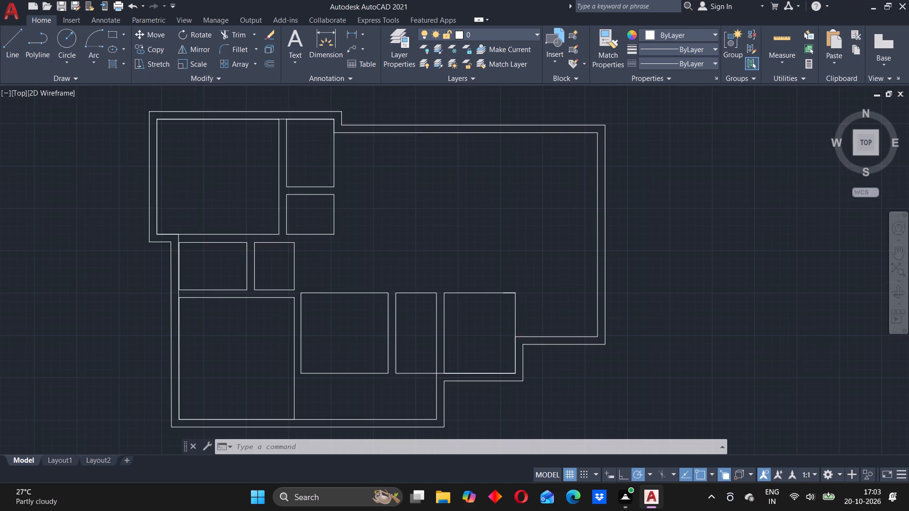
middle_drag(314, 266, 358, 244)
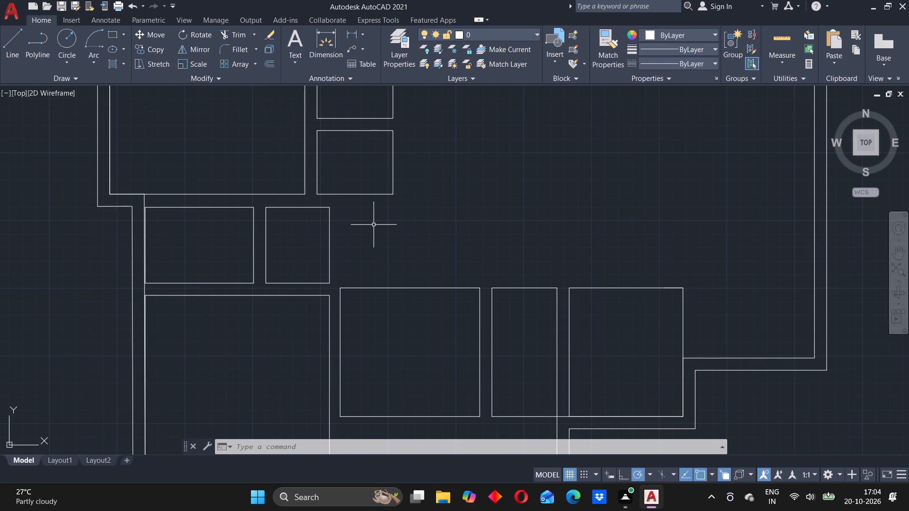
Examine the new plan's room layout around the small western rooms and the gaps between them.
middle_drag(373, 233, 407, 177)
scroll(387, 193, down, 1)
middle_drag(392, 186, 392, 187)
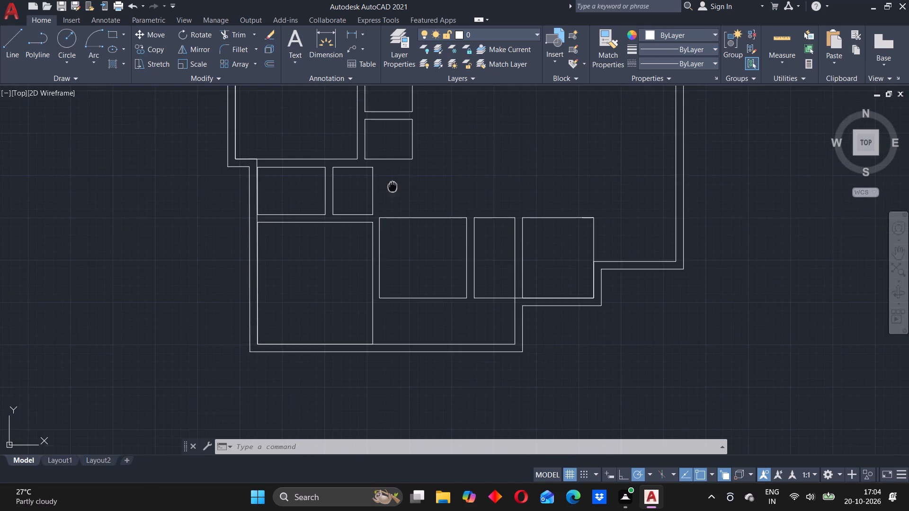
middle_drag(392, 187, 388, 235)
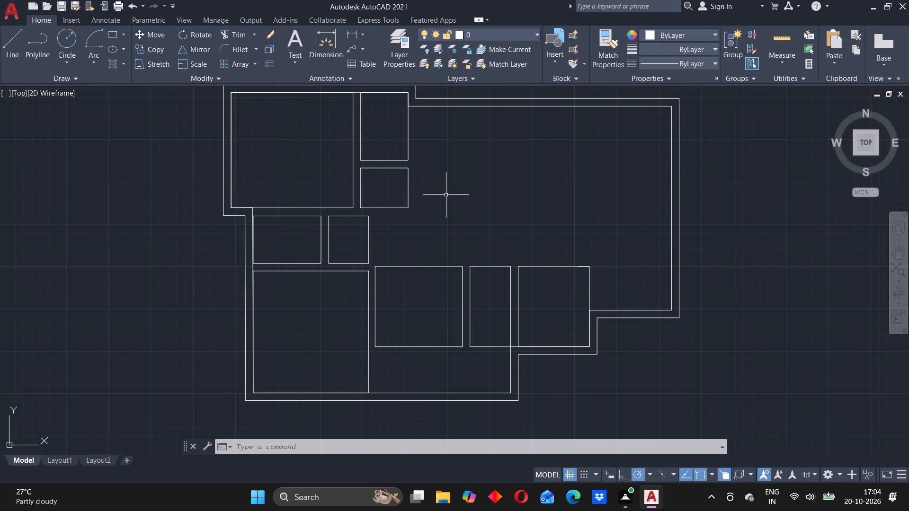
middle_drag(472, 214, 461, 214)
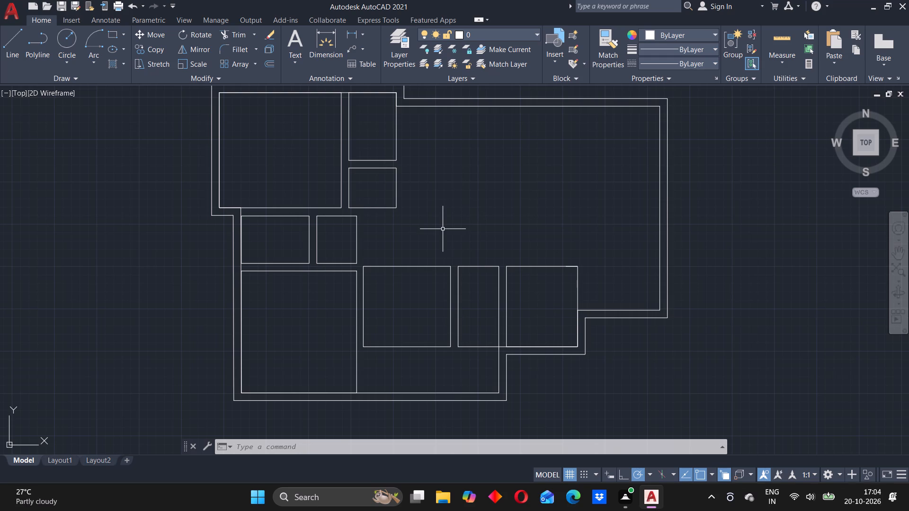
scroll(442, 229, down, 1)
middle_drag(442, 229, 428, 230)
scroll(379, 220, up, 1)
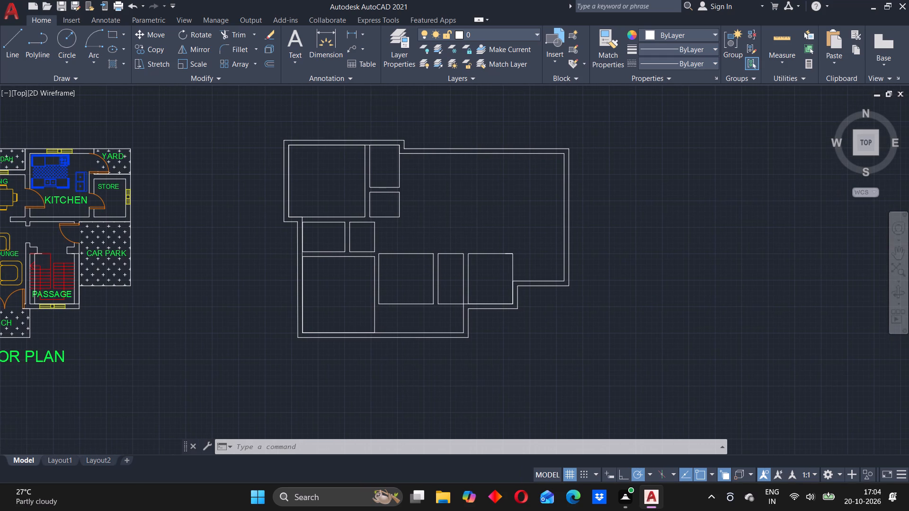
middle_drag(368, 246, 376, 229)
scroll(368, 246, up, 1)
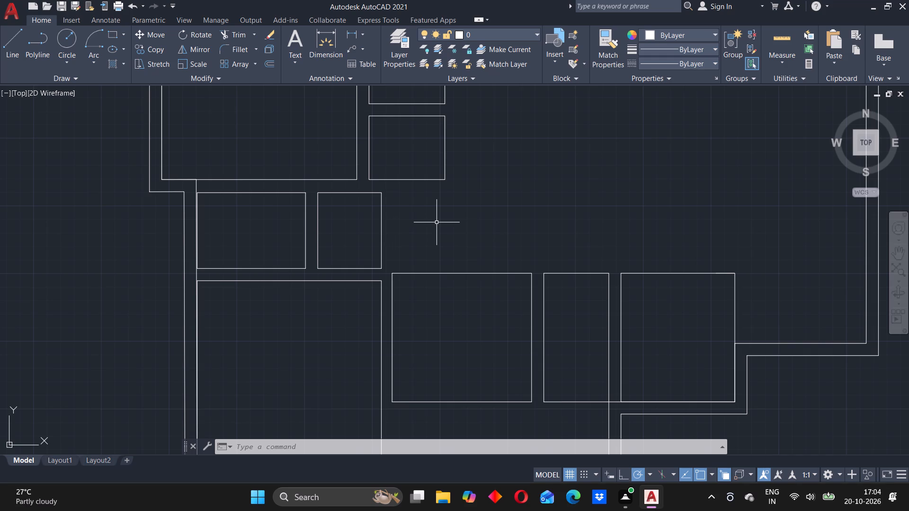
scroll(382, 204, down, 1)
middle_drag(405, 209, 377, 270)
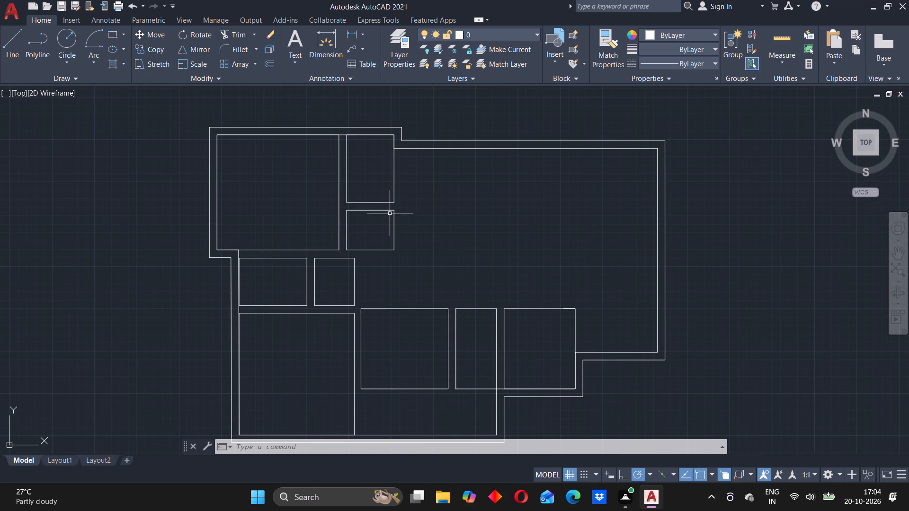
scroll(376, 196, down, 3)
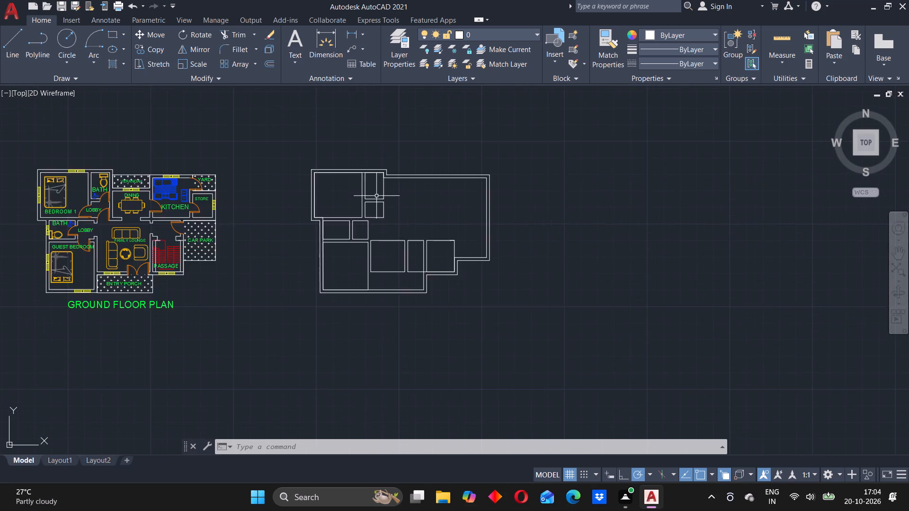
scroll(367, 202, up, 3)
middle_drag(355, 224, 301, 234)
scroll(307, 225, up, 1)
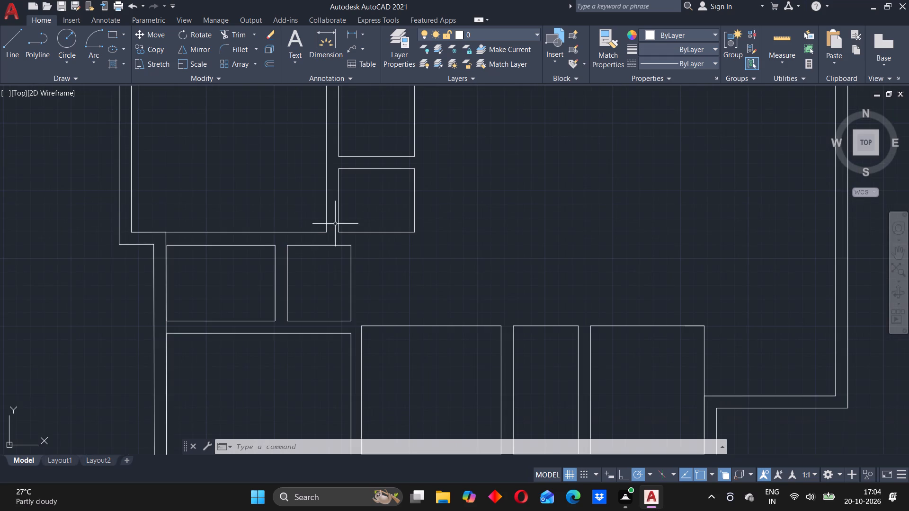
middle_drag(335, 223, 315, 225)
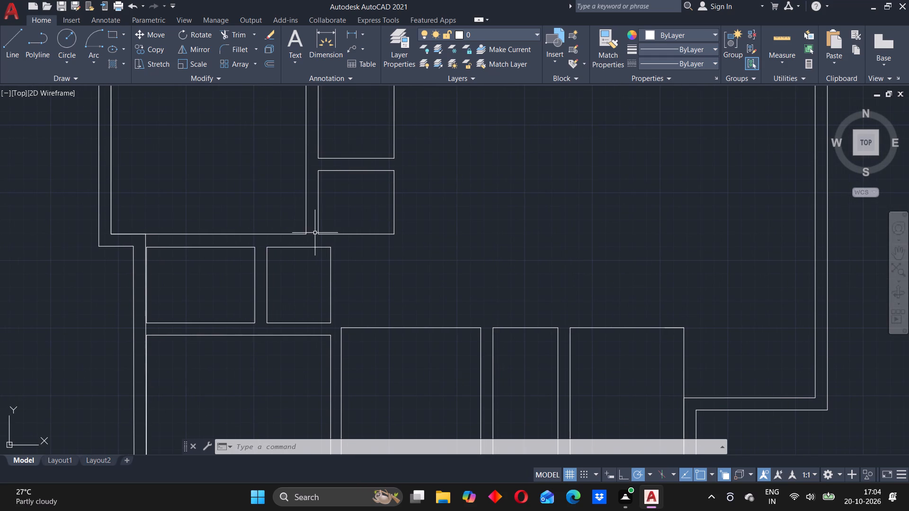
scroll(313, 233, up, 1)
middle_drag(313, 233, 309, 235)
scroll(309, 235, up, 1)
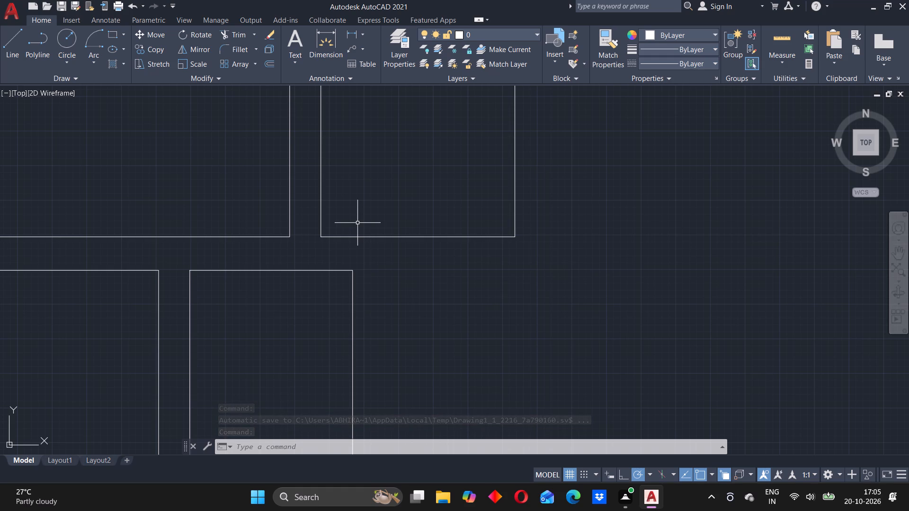
Examine the large northwestern room and the two small rooms stacked beside it in the new plan.
scroll(370, 167, down, 2)
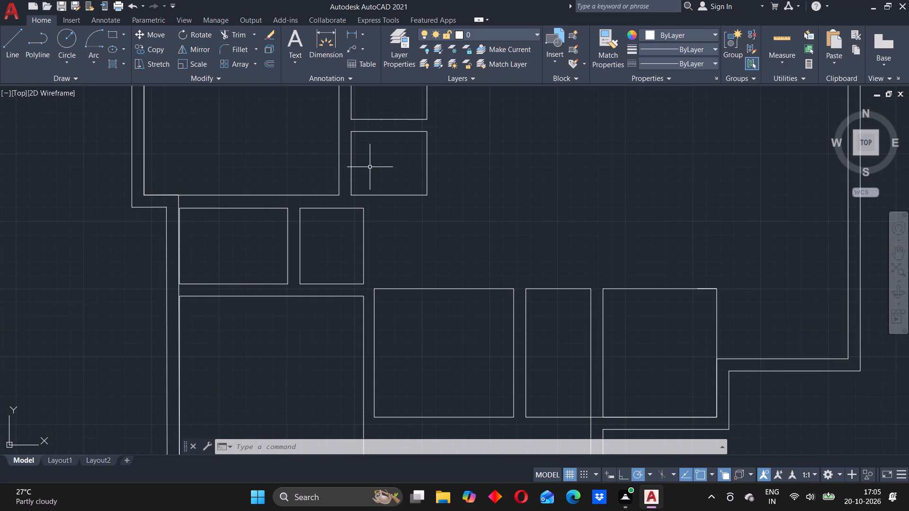
middle_drag(370, 166, 355, 320)
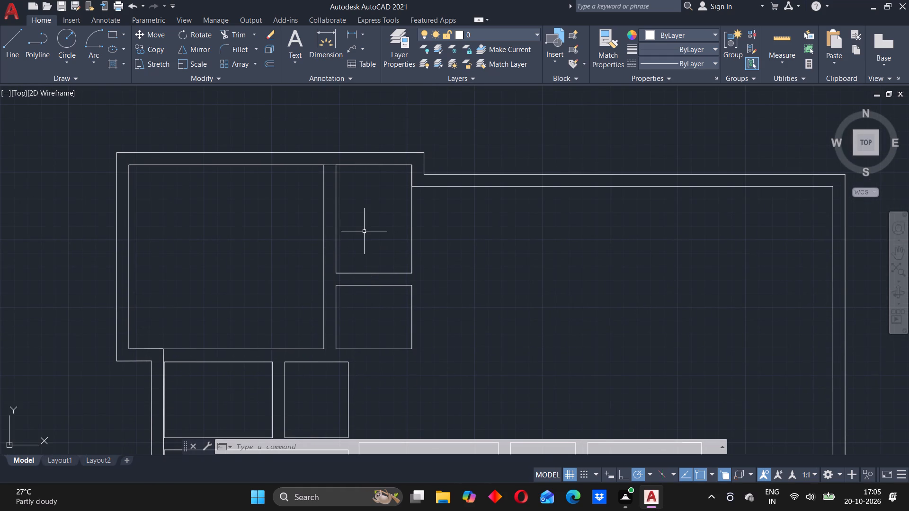
scroll(364, 231, up, 1)
middle_drag(364, 231, 411, 182)
middle_drag(385, 184, 422, 239)
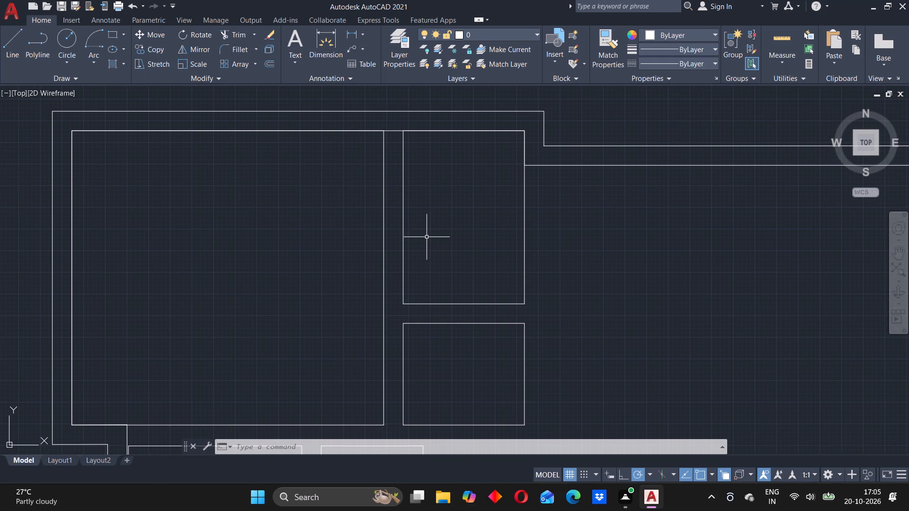
scroll(448, 231, down, 1)
middle_drag(432, 244, 455, 202)
scroll(457, 198, up, 1)
middle_drag(456, 201, 463, 202)
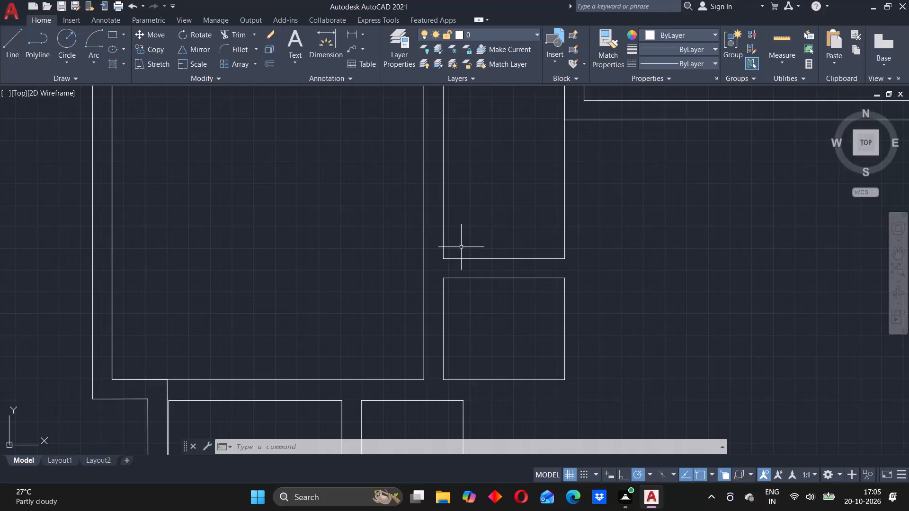
scroll(484, 218, down, 1)
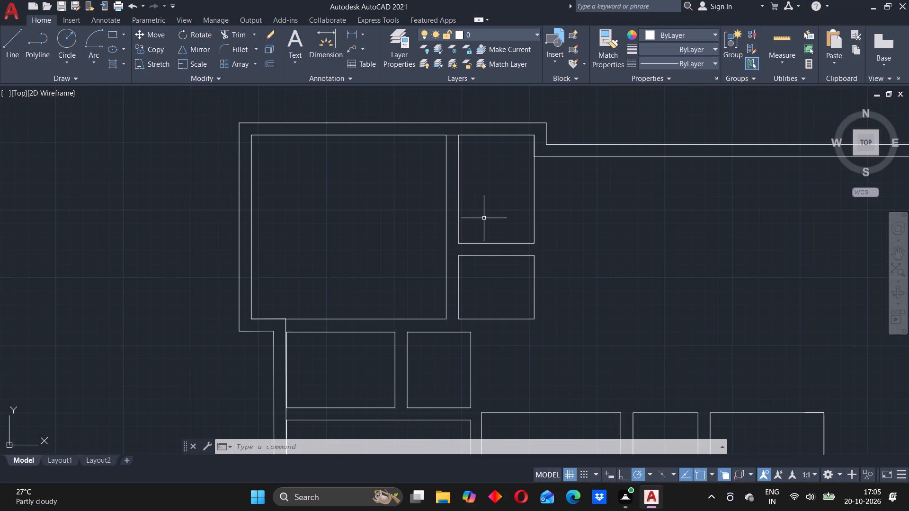
Examine the undivided northern and eastern area of the new plan alongside the reference ground floor plan.
scroll(479, 175, down, 2)
middle_drag(526, 237, 431, 255)
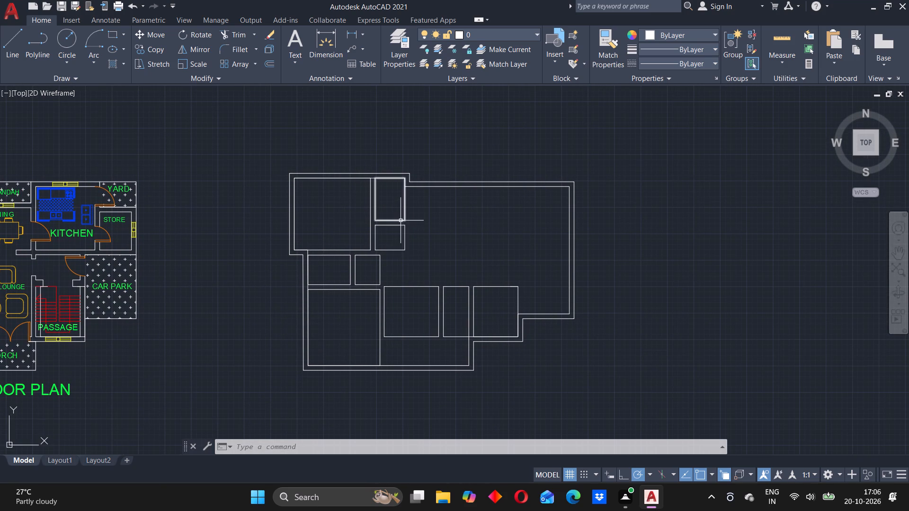
scroll(401, 220, up, 1)
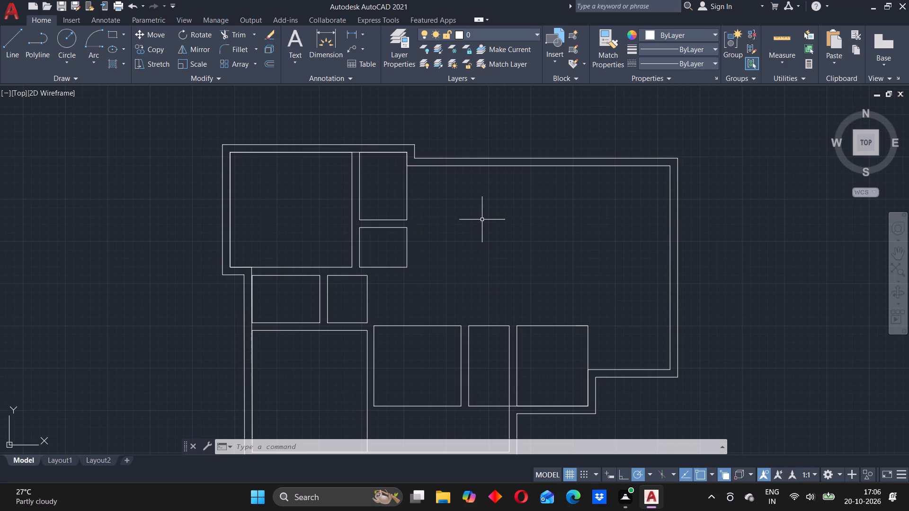
scroll(478, 220, down, 1)
middle_drag(461, 244, 492, 215)
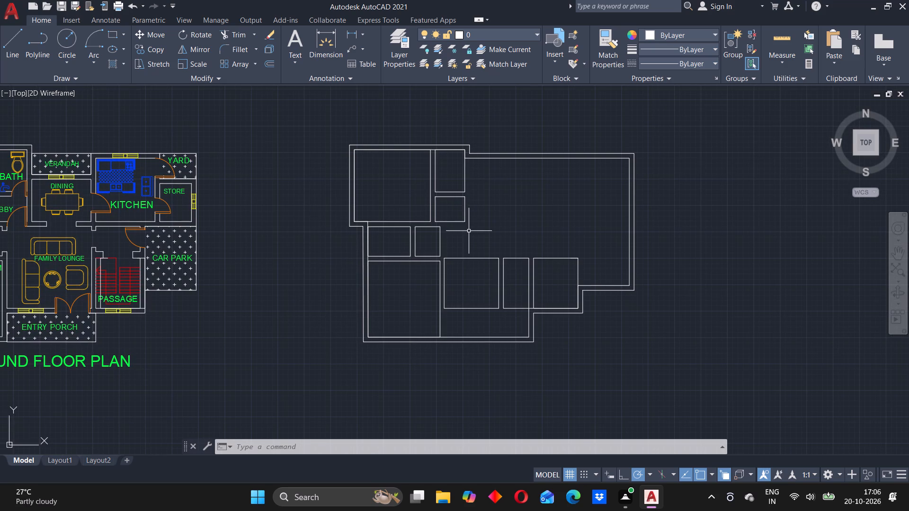
scroll(469, 231, up, 2)
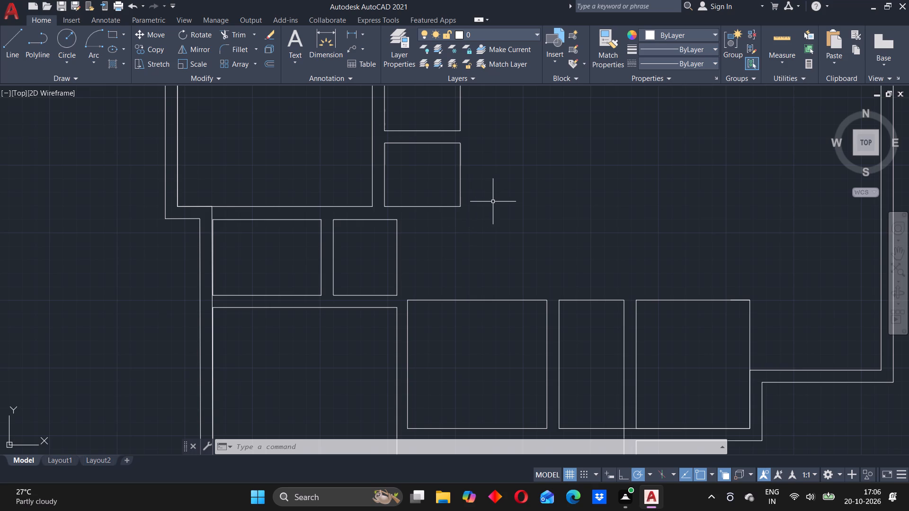
scroll(493, 201, down, 1)
scroll(493, 201, up, 2)
middle_drag(498, 194, 446, 257)
scroll(417, 263, down, 1)
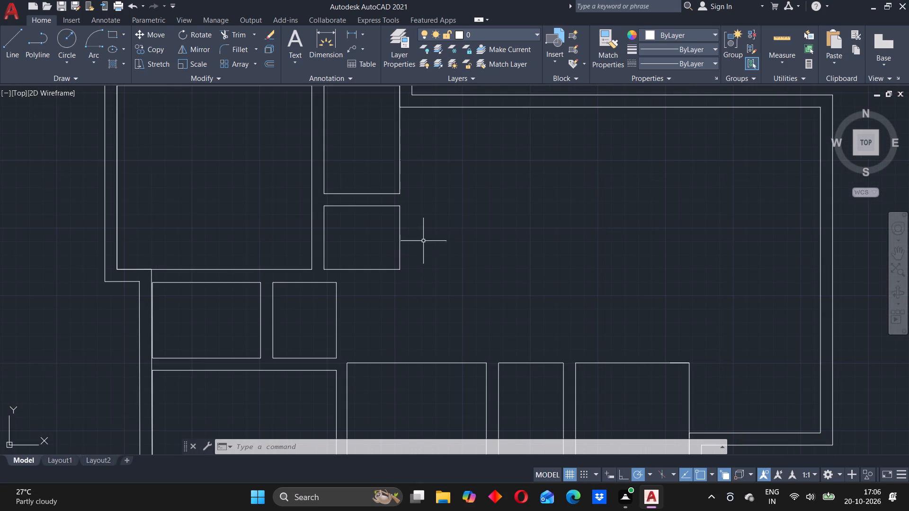
middle_drag(440, 221, 429, 263)
scroll(382, 237, down, 2)
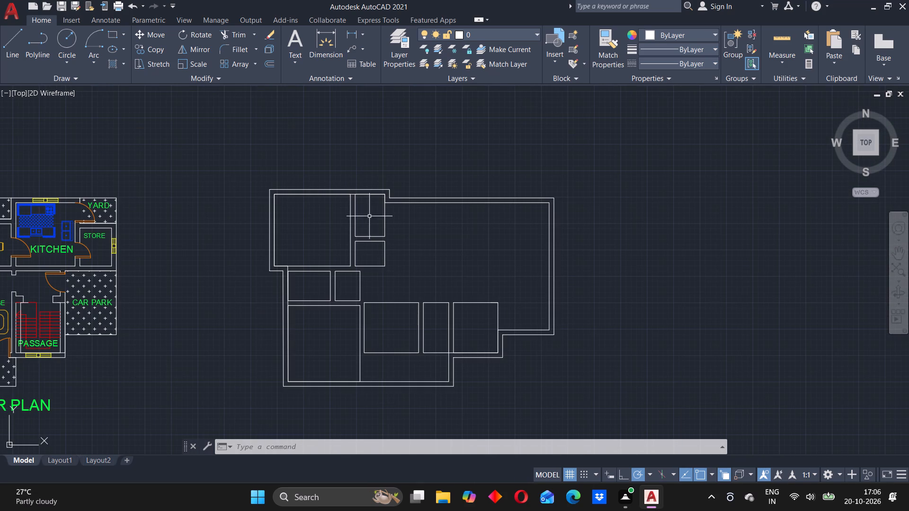
scroll(369, 217, up, 1)
middle_drag(372, 219, 357, 248)
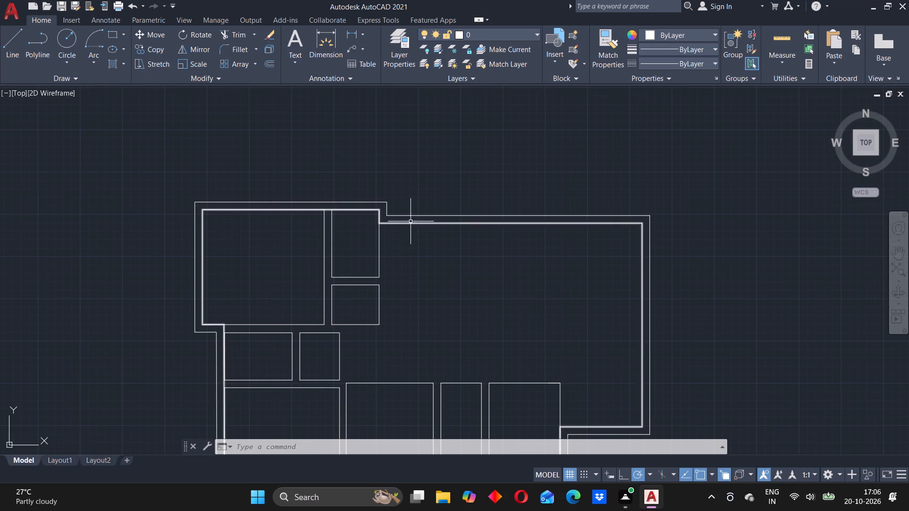
scroll(400, 260, down, 1)
middle_drag(397, 292, 438, 245)
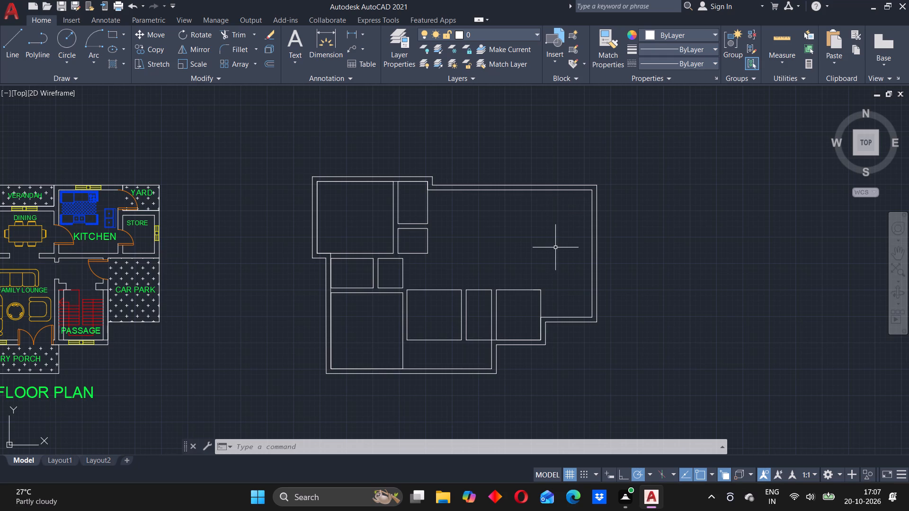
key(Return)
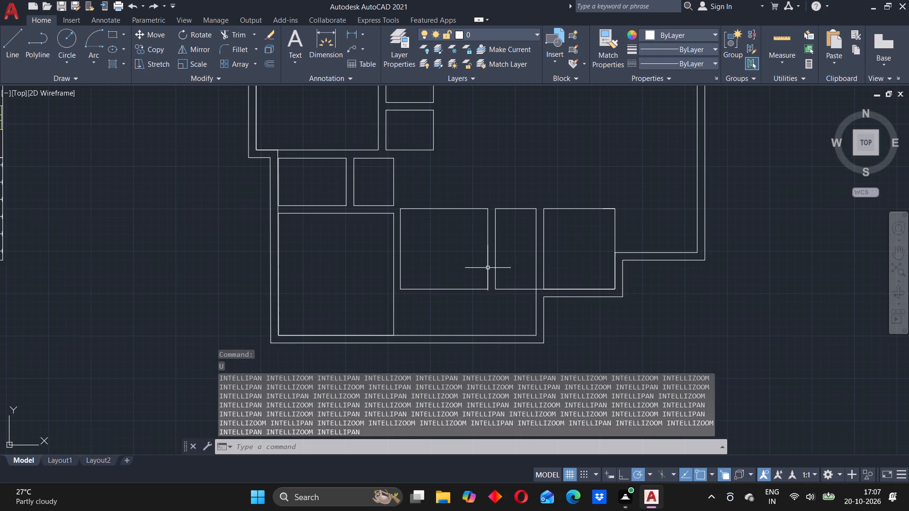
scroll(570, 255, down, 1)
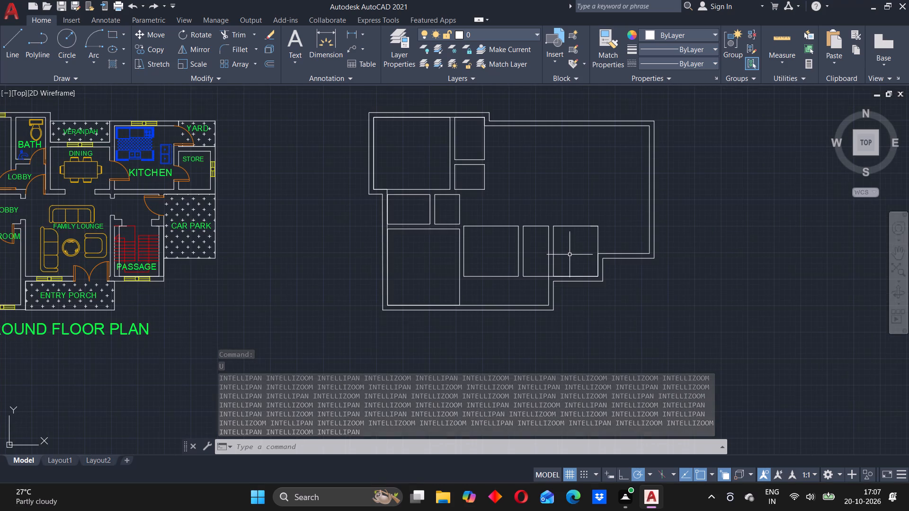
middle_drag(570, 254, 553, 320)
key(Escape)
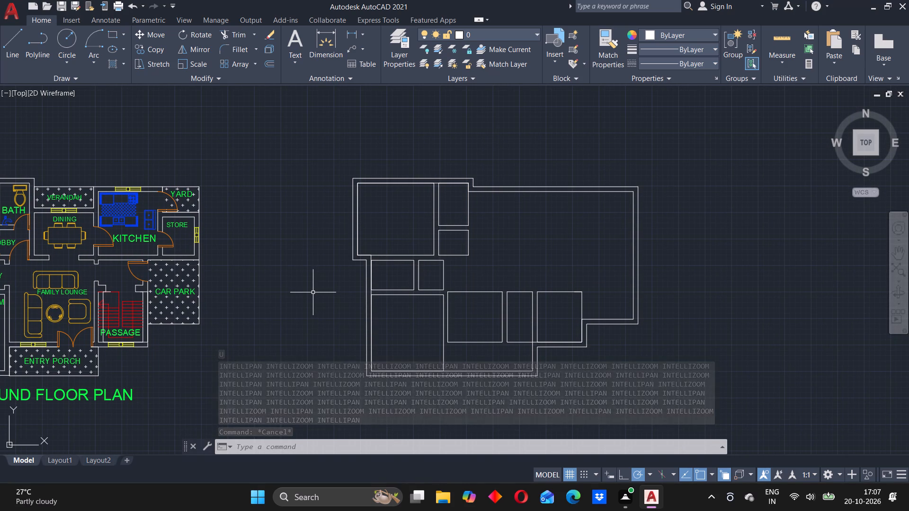
Draw a rectangle from the inner wall's southeast corner, extending west to the outer wall step's line and up to the neighbouring room's top edge.
text(REC)
key(Return)
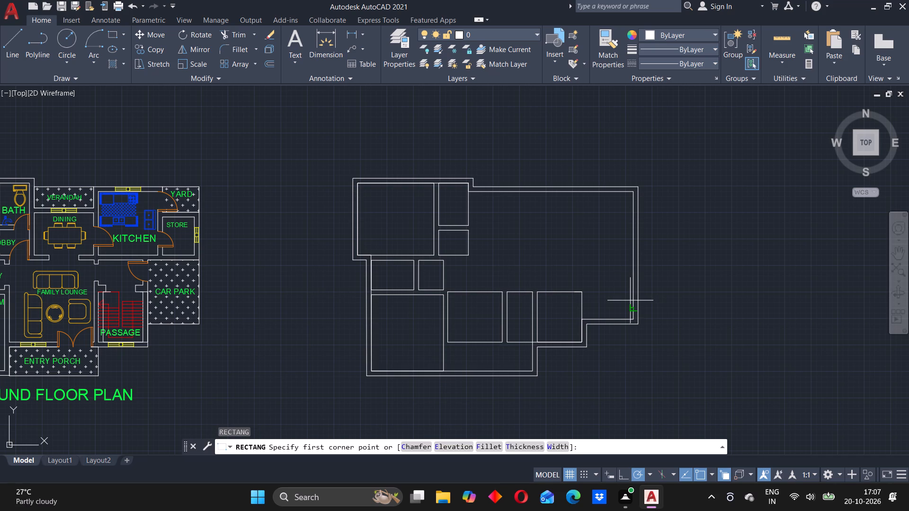
click(633, 317)
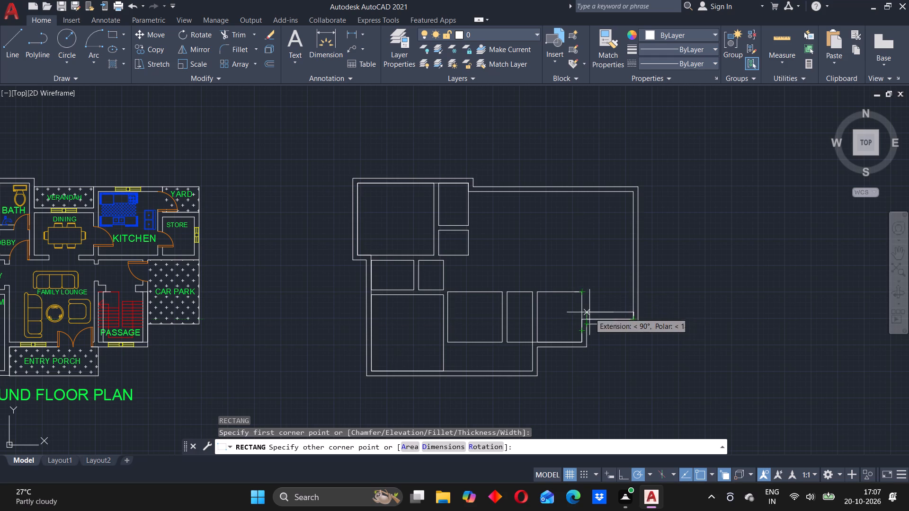
click(591, 295)
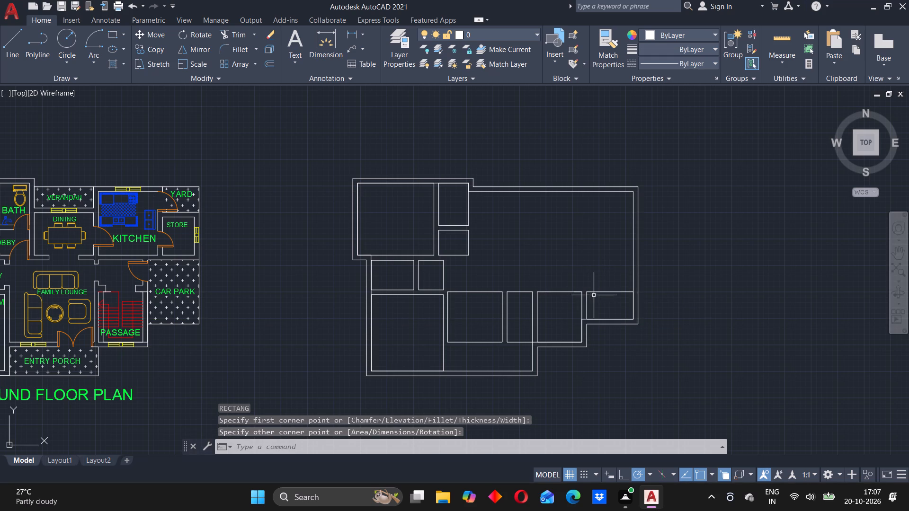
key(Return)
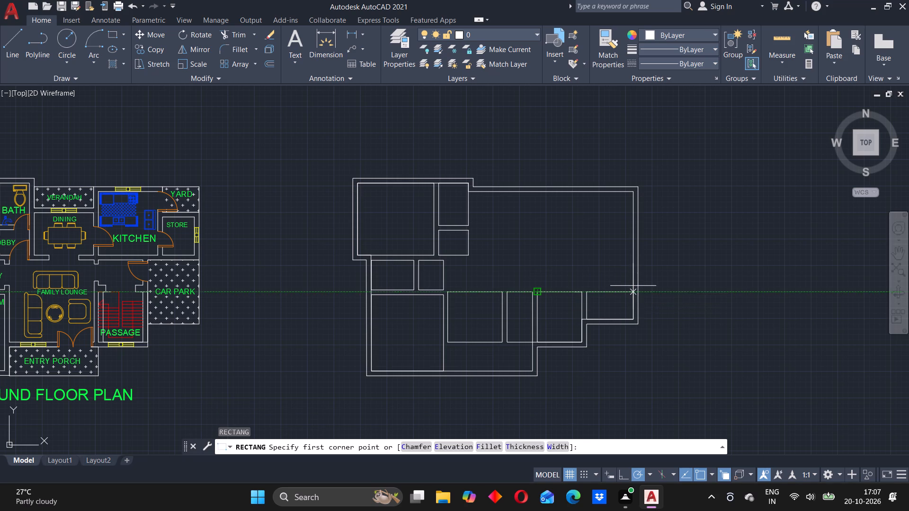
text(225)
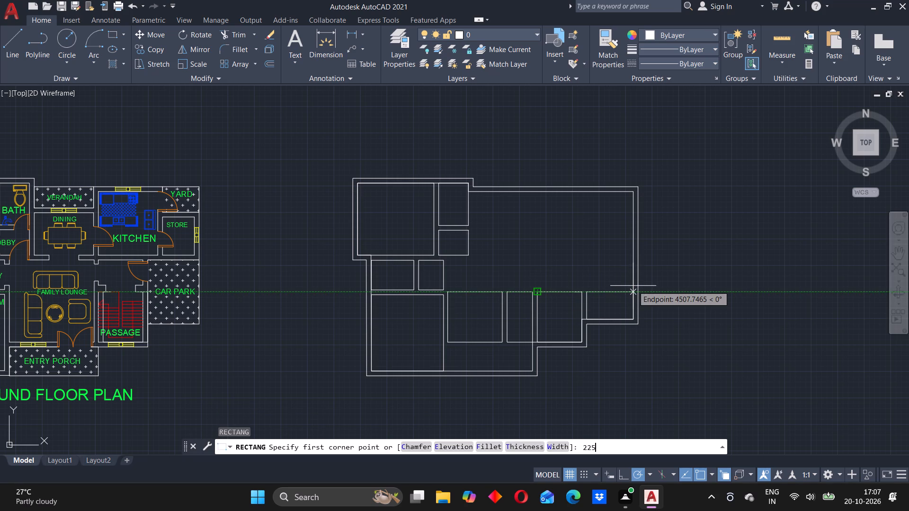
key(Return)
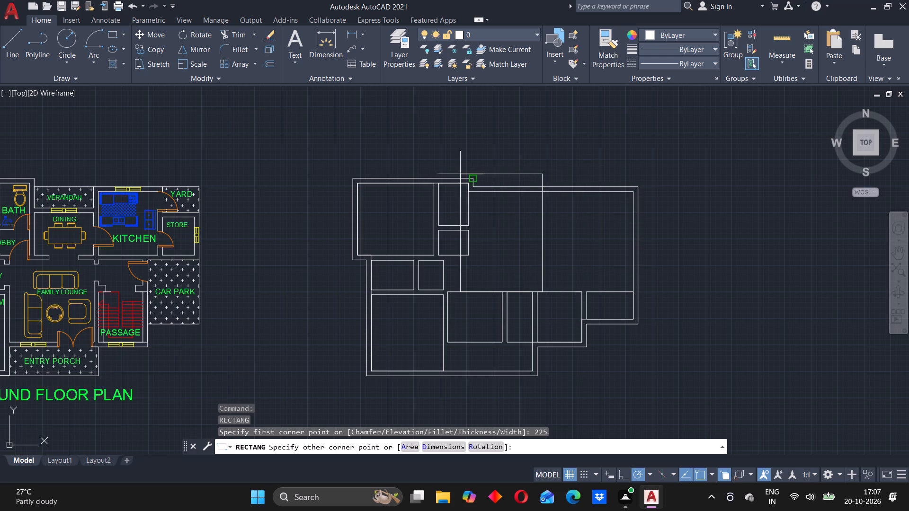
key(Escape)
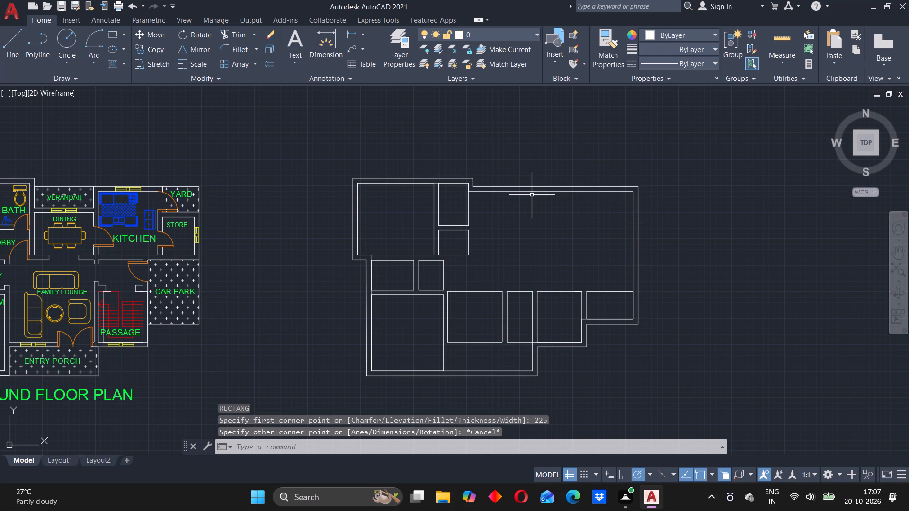
Draw a 3600 by 3250 rectangle along the inner east wall, starting 225 above the southeastern room's northeast corner and extending west and north.
key(Return)
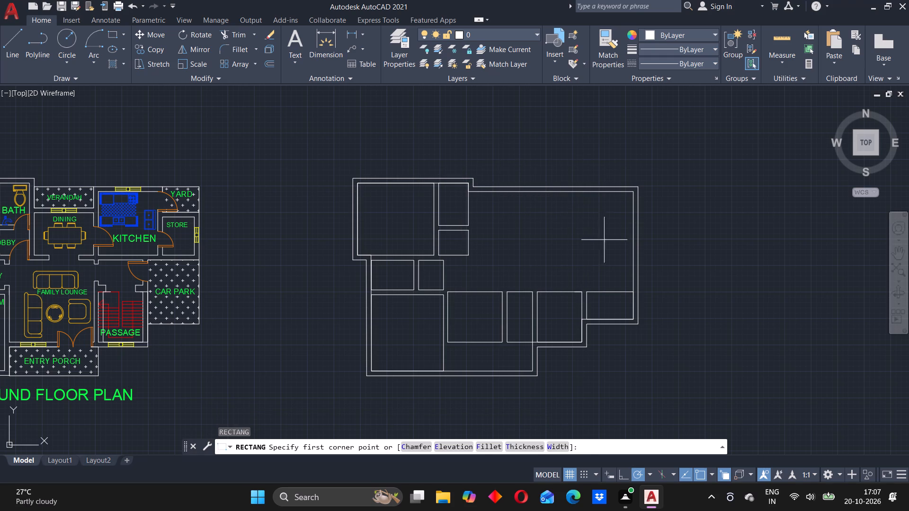
scroll(640, 299, up, 3)
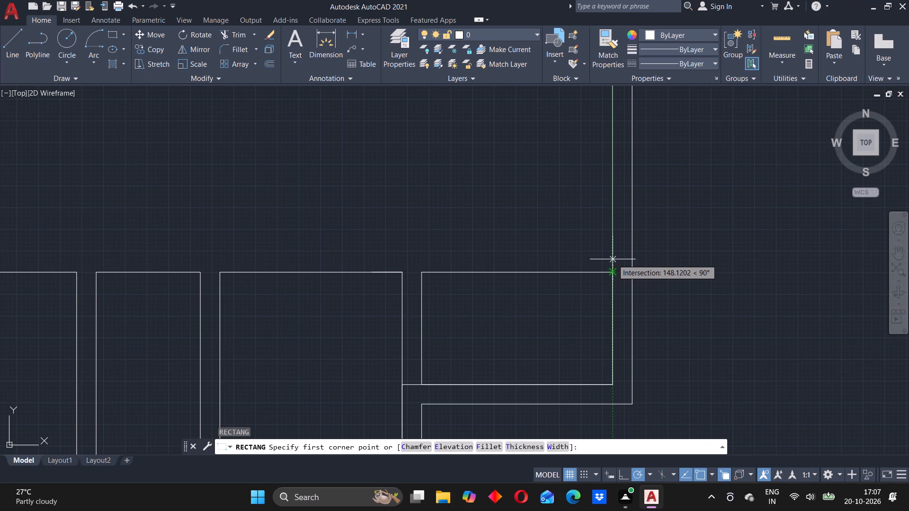
text(225)
key(Return)
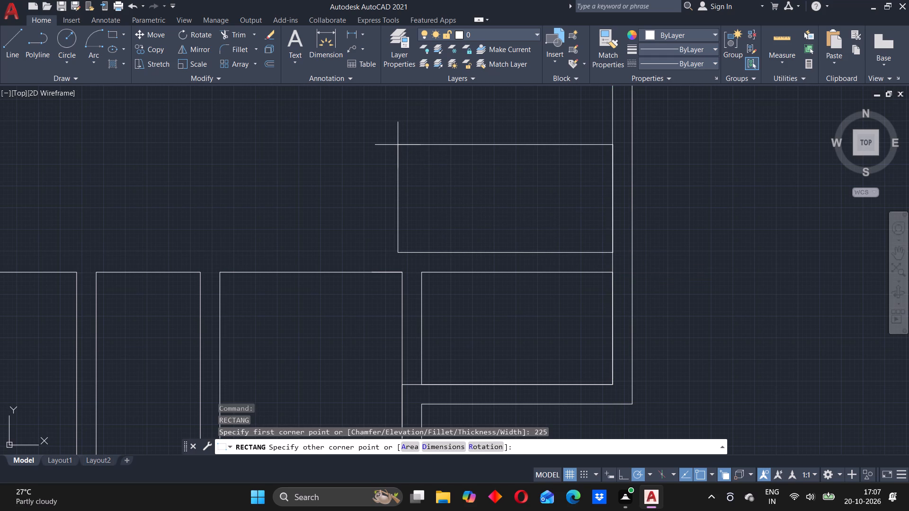
right_click(338, 117)
click(366, 179)
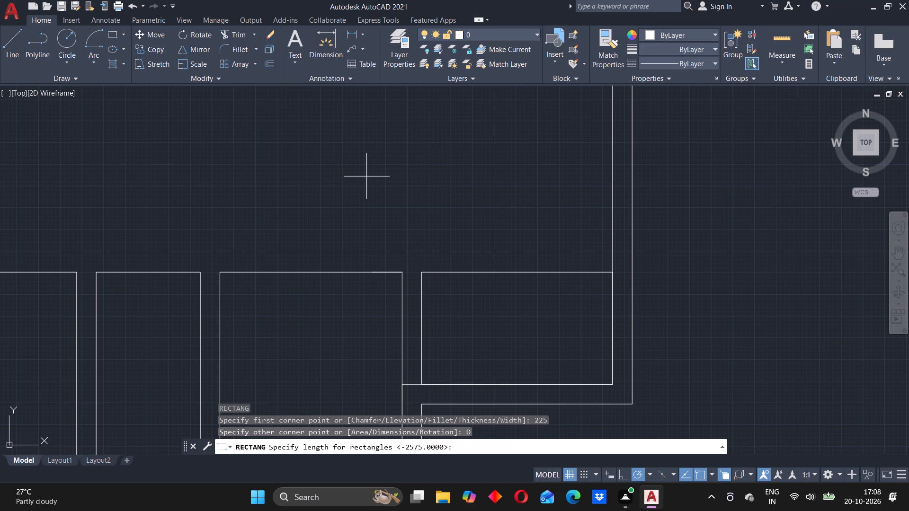
text(-36)
text(00)
key(Return)
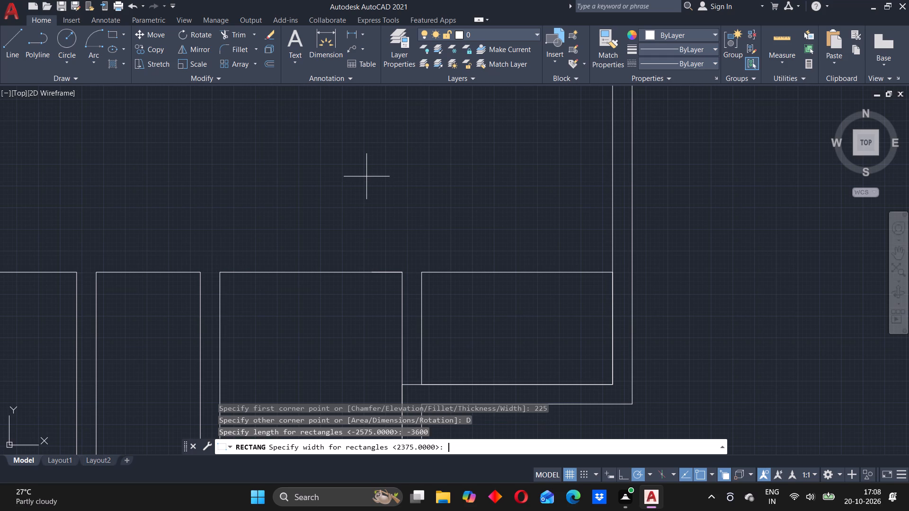
text(3250)
key(Return)
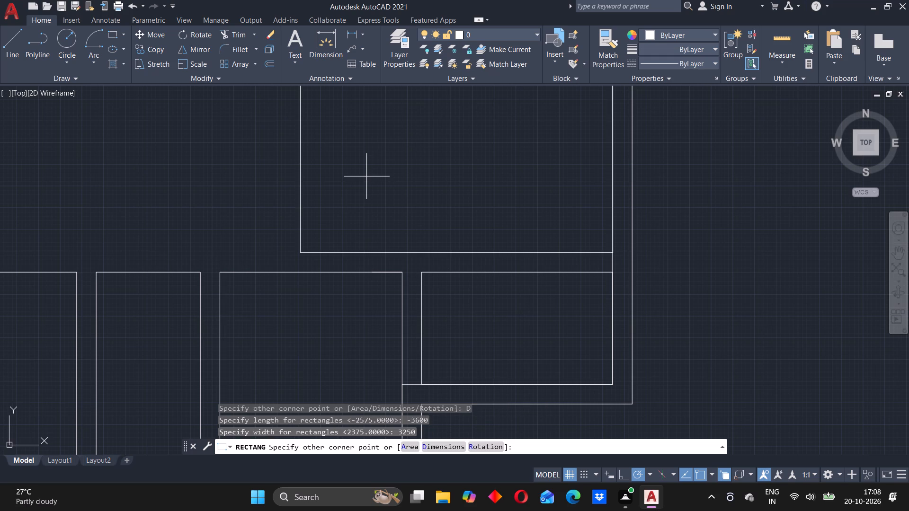
scroll(392, 184, down, 1)
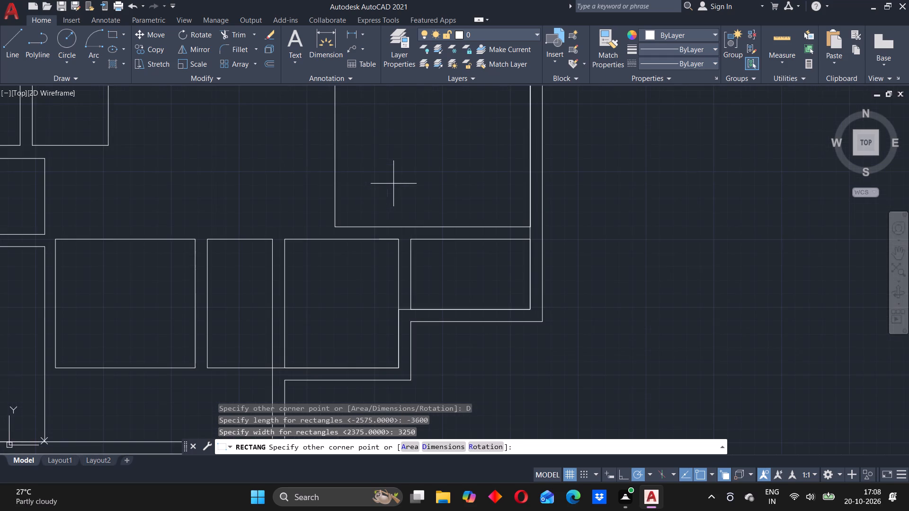
scroll(396, 184, down, 1)
middle_drag(416, 142, 408, 211)
click(399, 201)
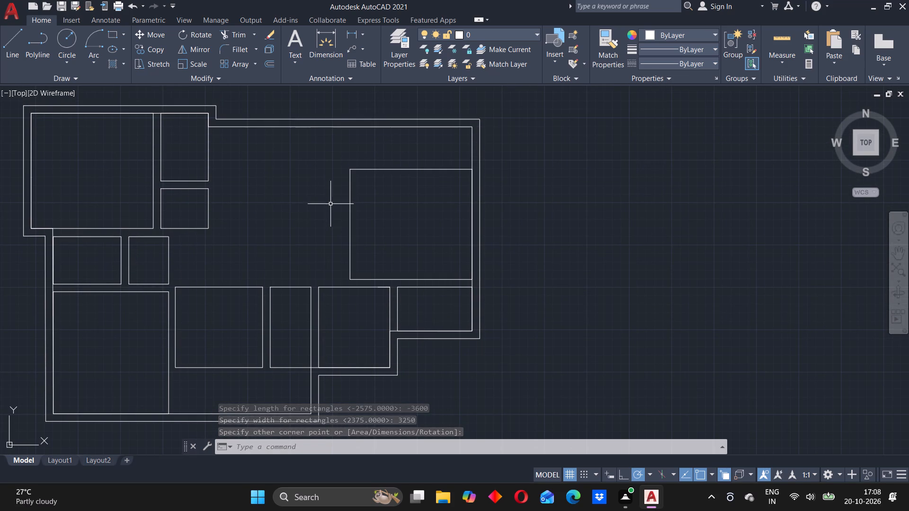
Draw a rectangle starting 225 above the new eastern room's northeast corner, reaching the inner north wall and matching that room's west edge.
scroll(338, 206, down, 2)
middle_drag(344, 220, 362, 216)
scroll(357, 206, up, 1)
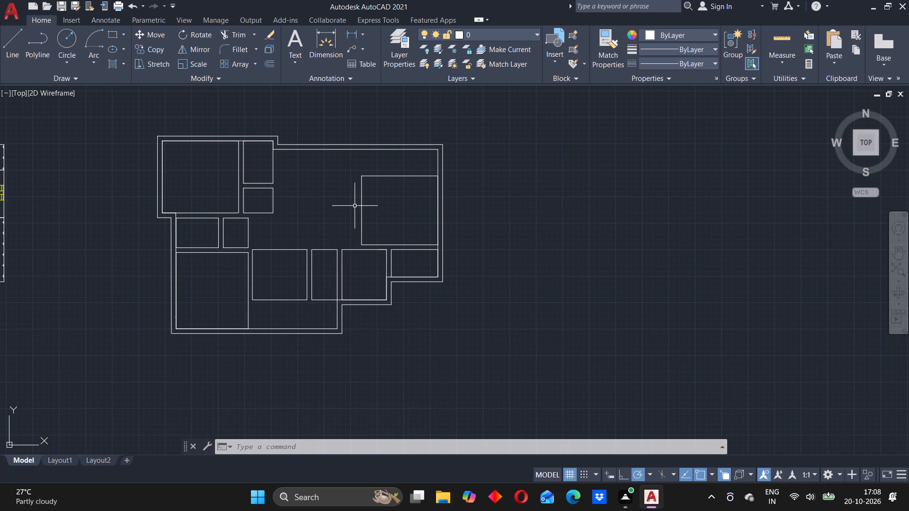
middle_drag(311, 181, 313, 197)
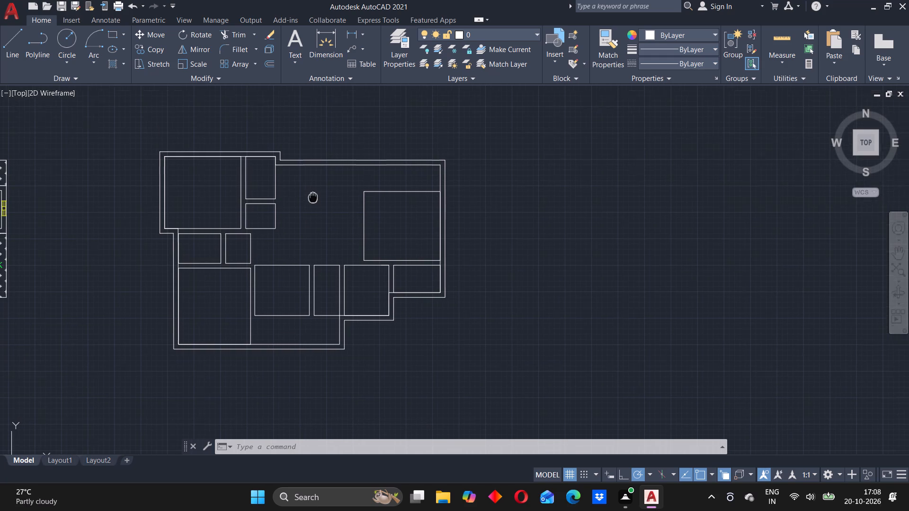
middle_drag(313, 197, 312, 223)
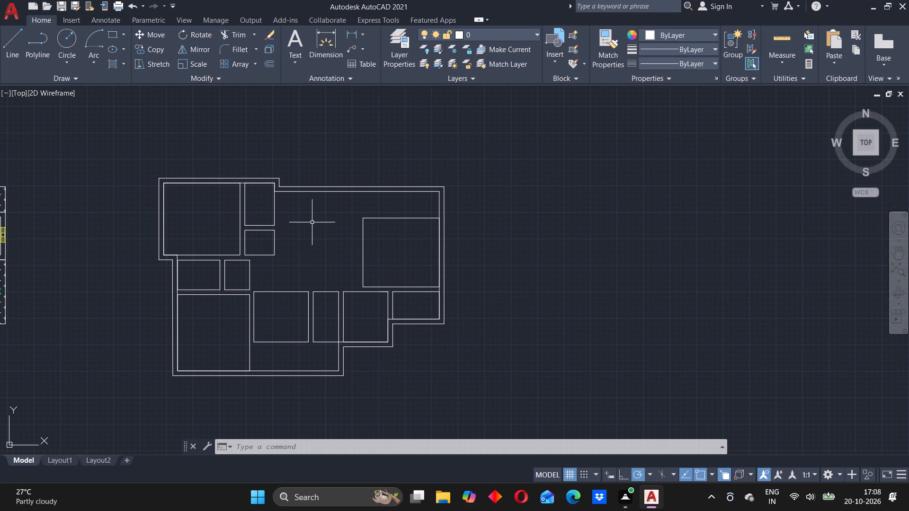
key(Return)
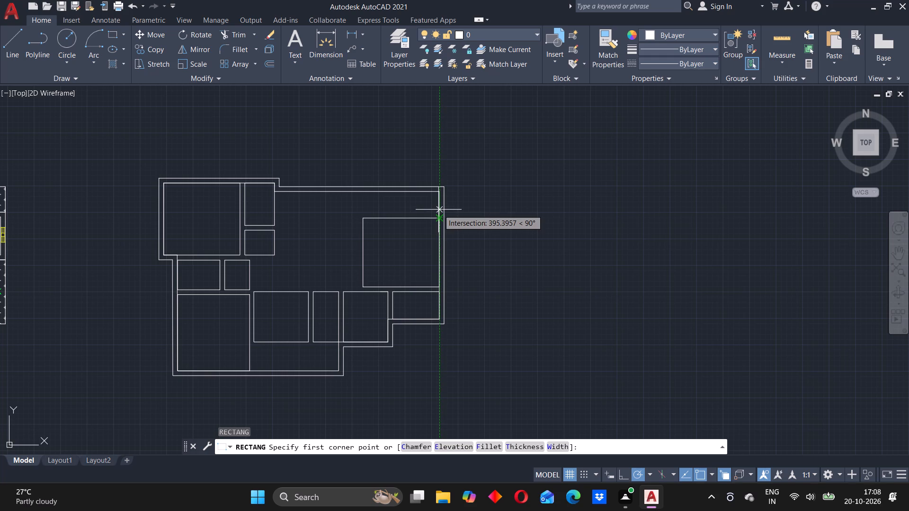
text(225)
key(Return)
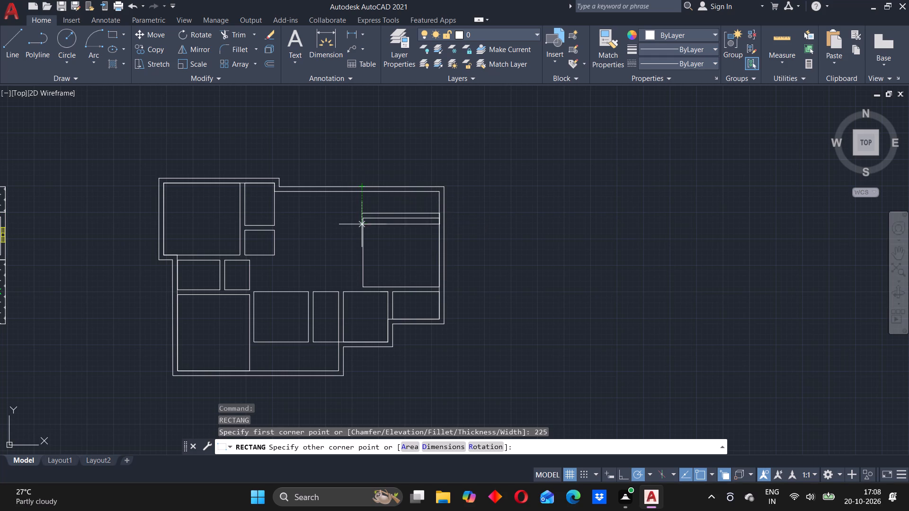
click(364, 192)
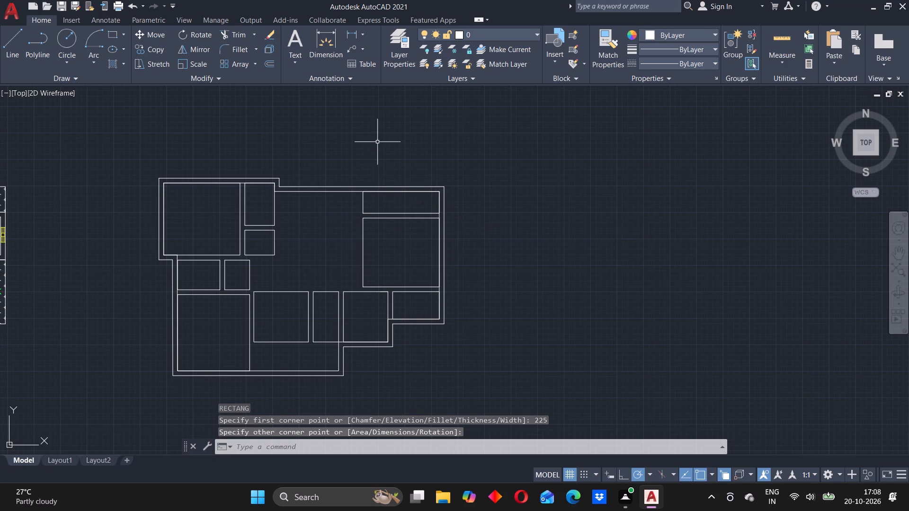
Examine the reference ground floor plan's kitchen, store, yard, dining, verandah, lounge and passage layout.
scroll(403, 232, down, 2)
middle_drag(273, 244, 303, 241)
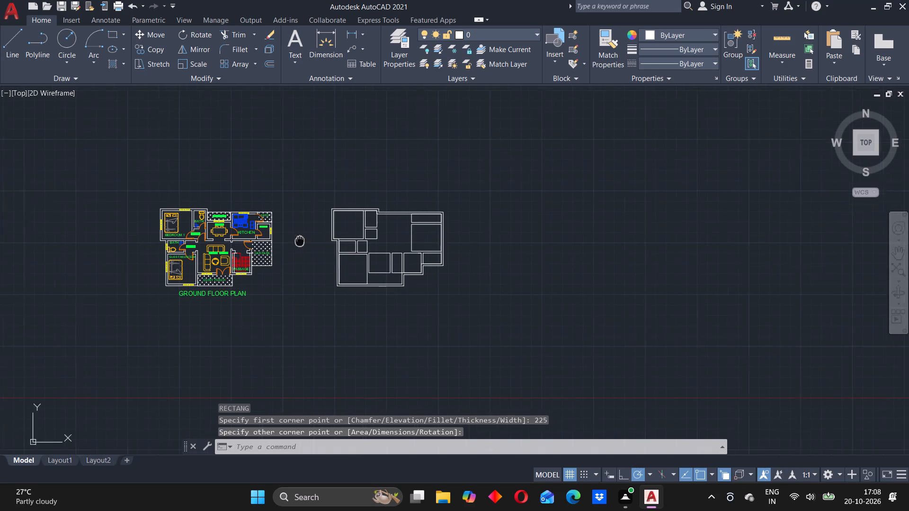
middle_drag(303, 241, 478, 241)
scroll(416, 253, up, 3)
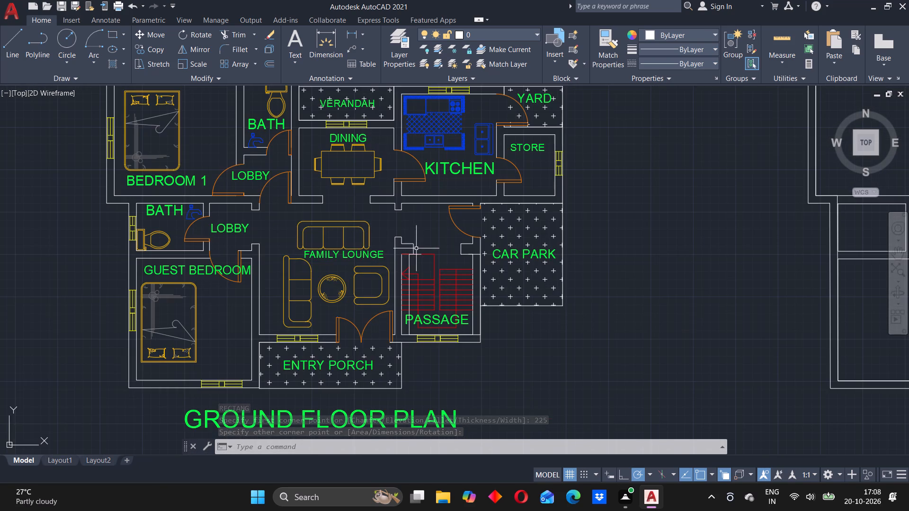
scroll(392, 226, down, 2)
middle_drag(363, 225, 441, 219)
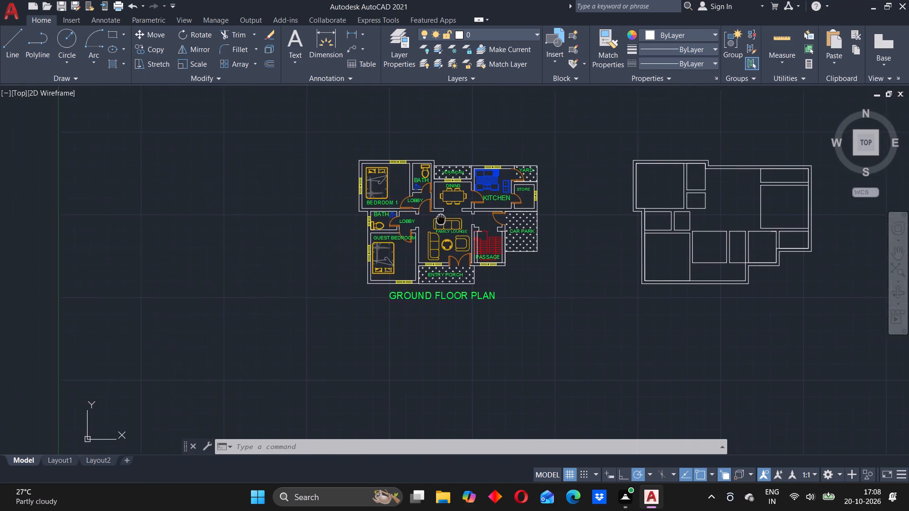
middle_drag(441, 219, 479, 214)
scroll(420, 227, up, 2)
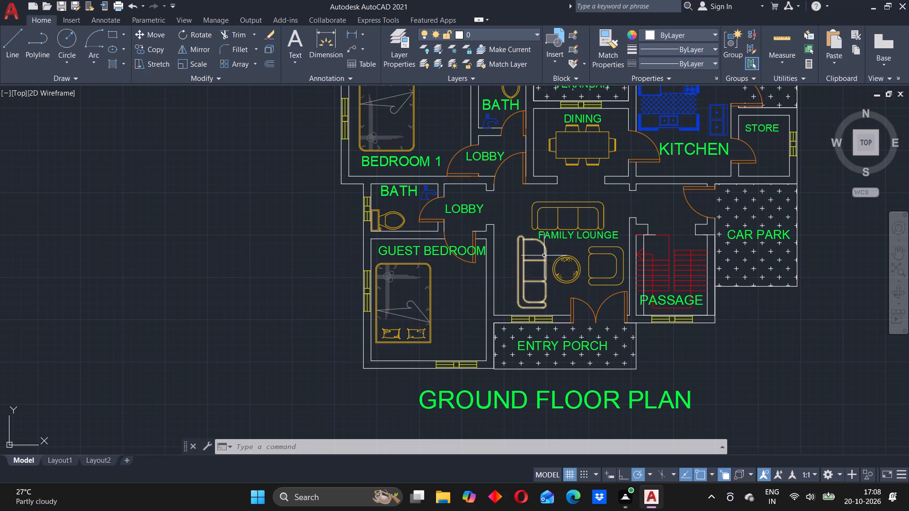
middle_drag(547, 173, 505, 258)
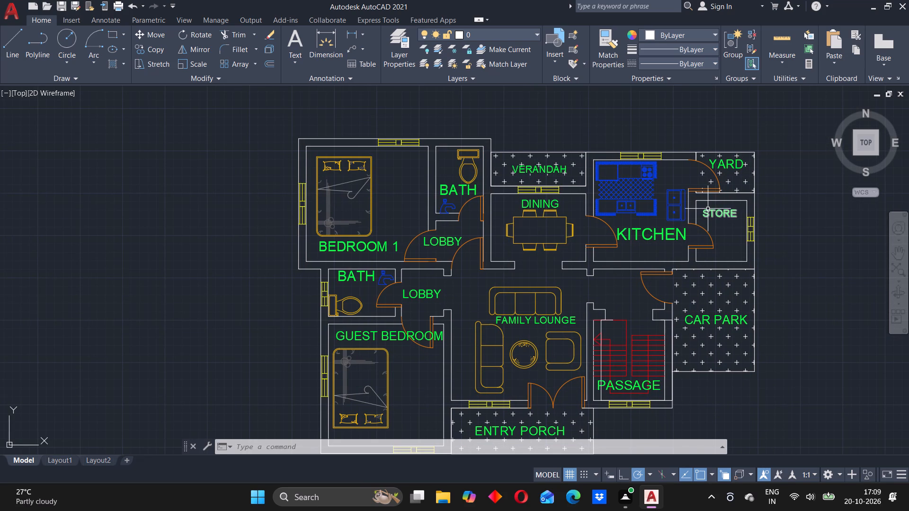
middle_drag(718, 317, 741, 228)
scroll(741, 228, up, 1)
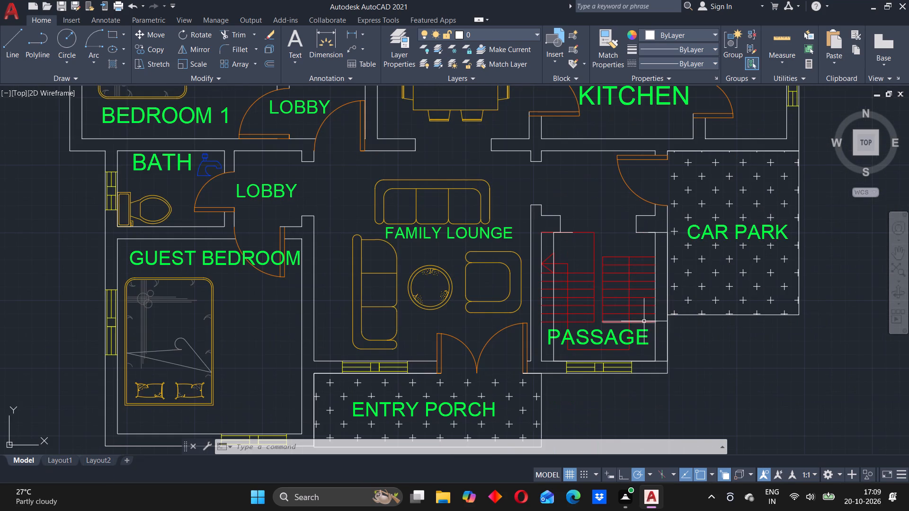
scroll(617, 313, down, 1)
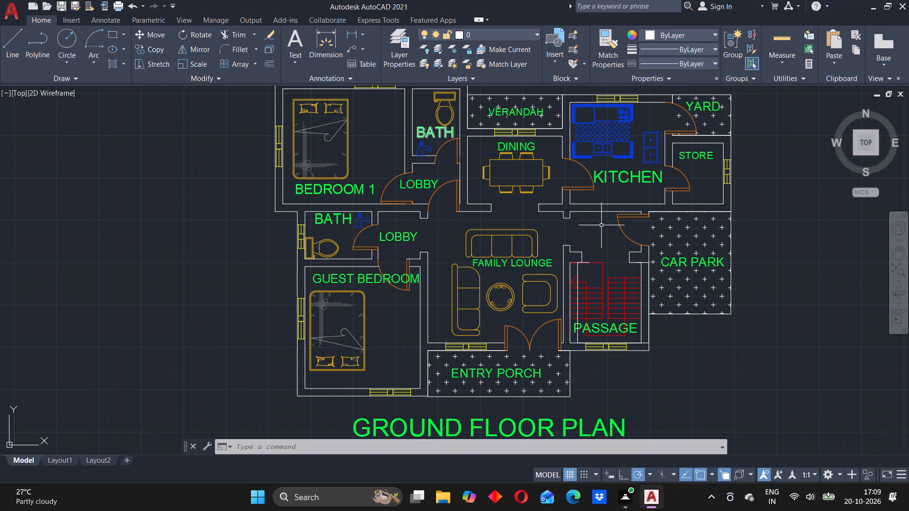
Compare the redrawn wall layout with the reference ground floor plan, focusing on the empty space along the inner north wall.
scroll(658, 220, down, 3)
middle_drag(713, 210, 545, 230)
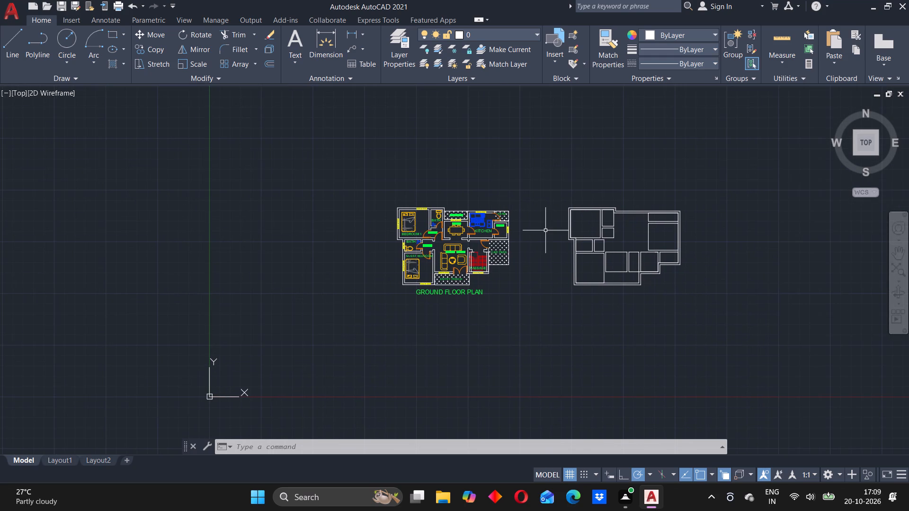
scroll(620, 221, up, 1)
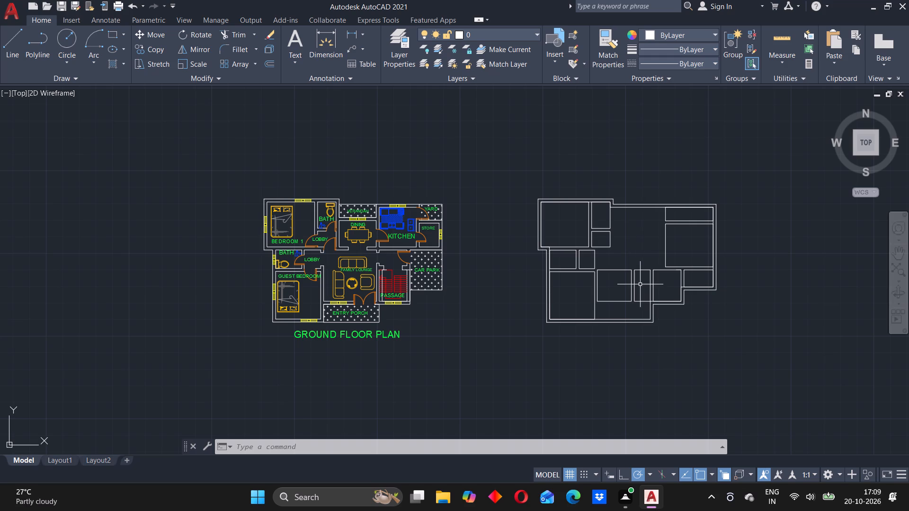
scroll(639, 245, up, 1)
middle_drag(638, 244, 594, 252)
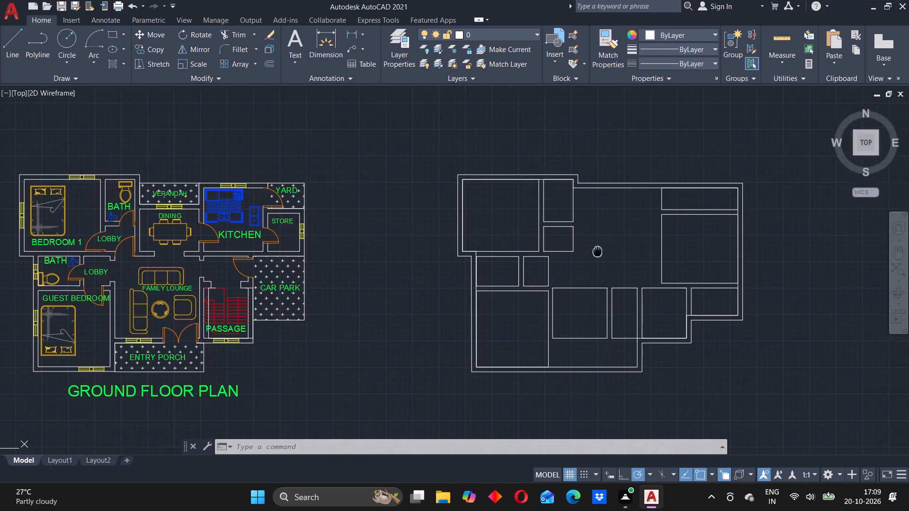
middle_drag(594, 252, 501, 260)
scroll(502, 247, up, 1)
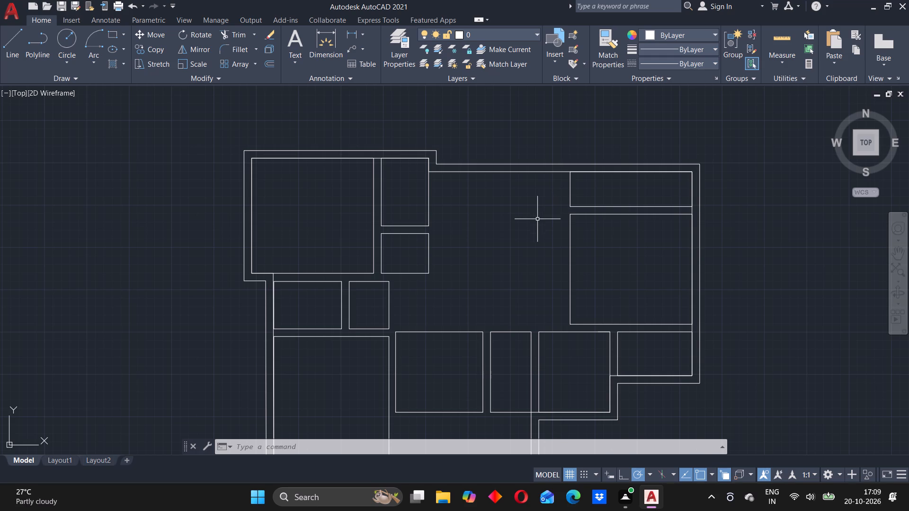
middle_drag(534, 220, 512, 216)
middle_drag(502, 210, 517, 169)
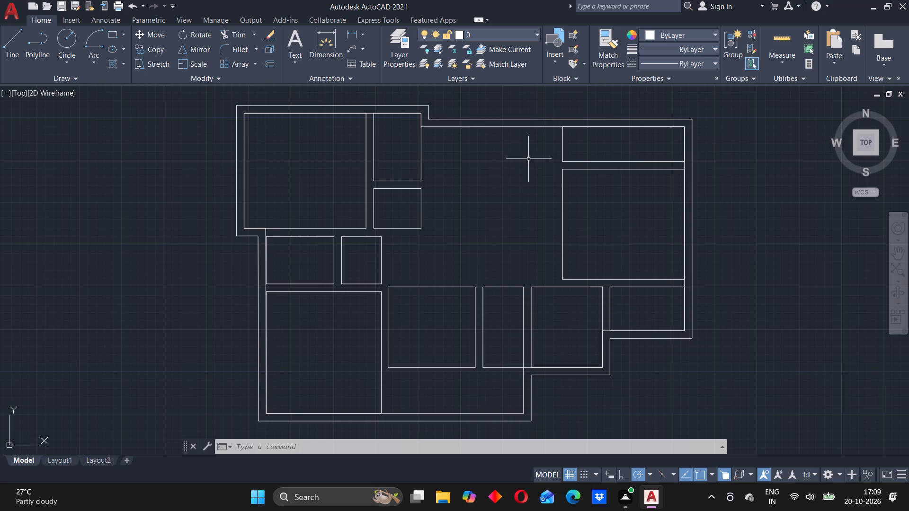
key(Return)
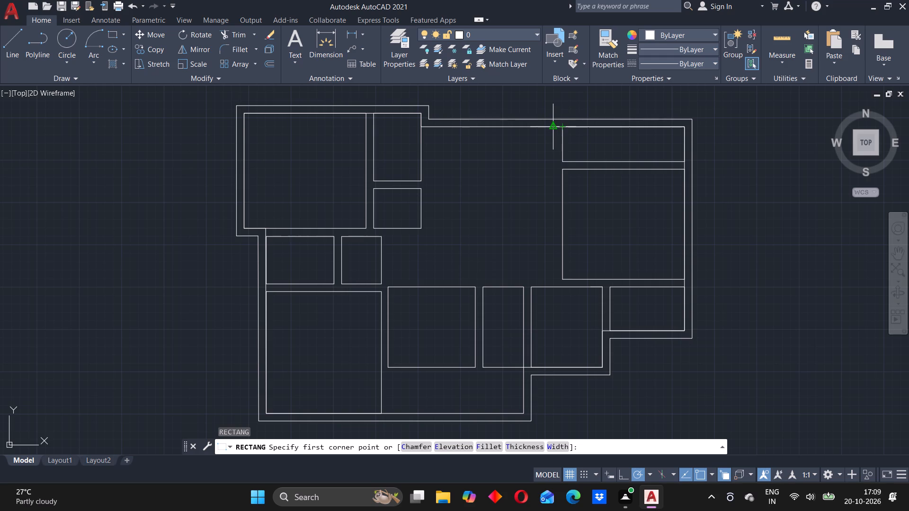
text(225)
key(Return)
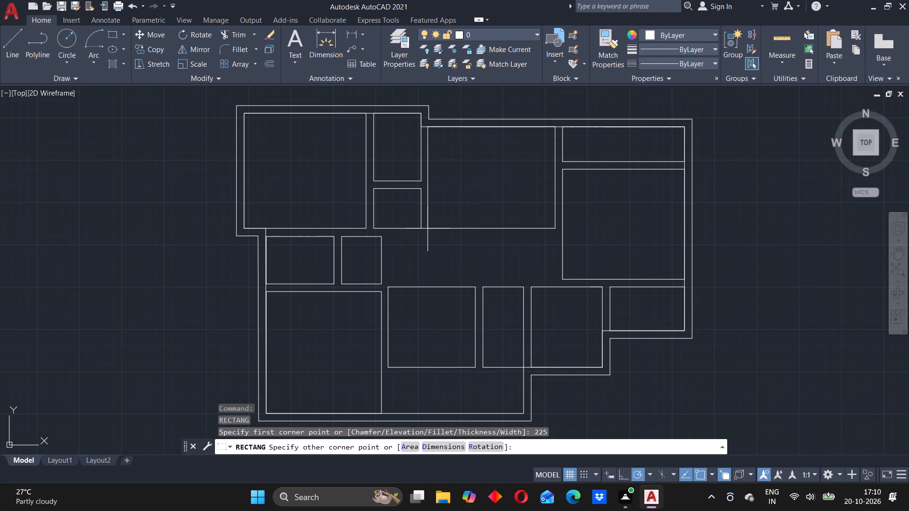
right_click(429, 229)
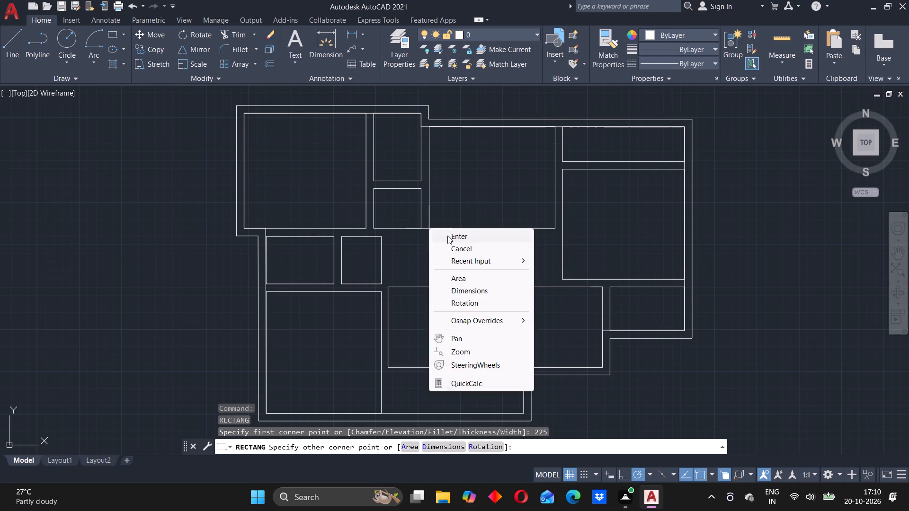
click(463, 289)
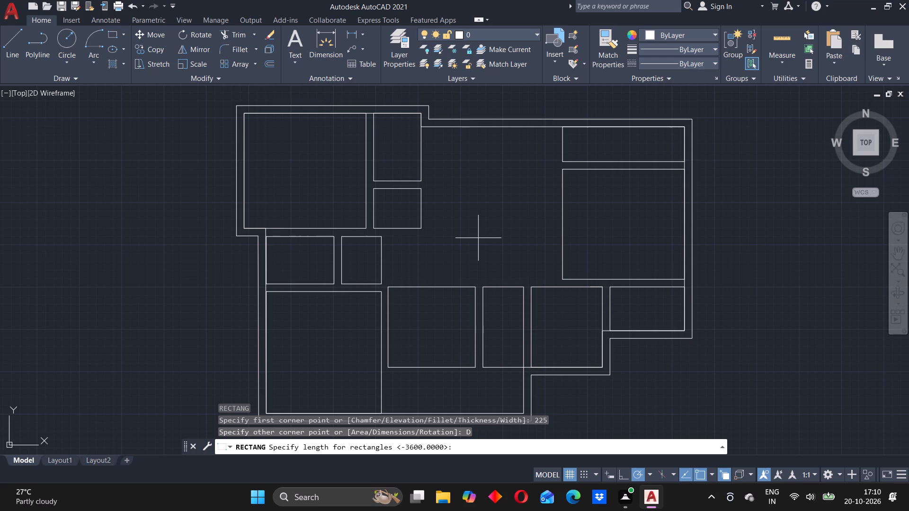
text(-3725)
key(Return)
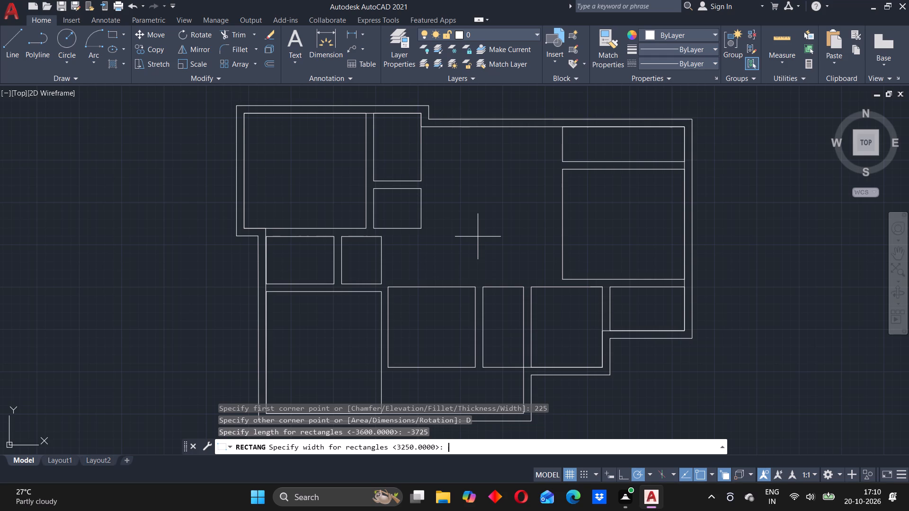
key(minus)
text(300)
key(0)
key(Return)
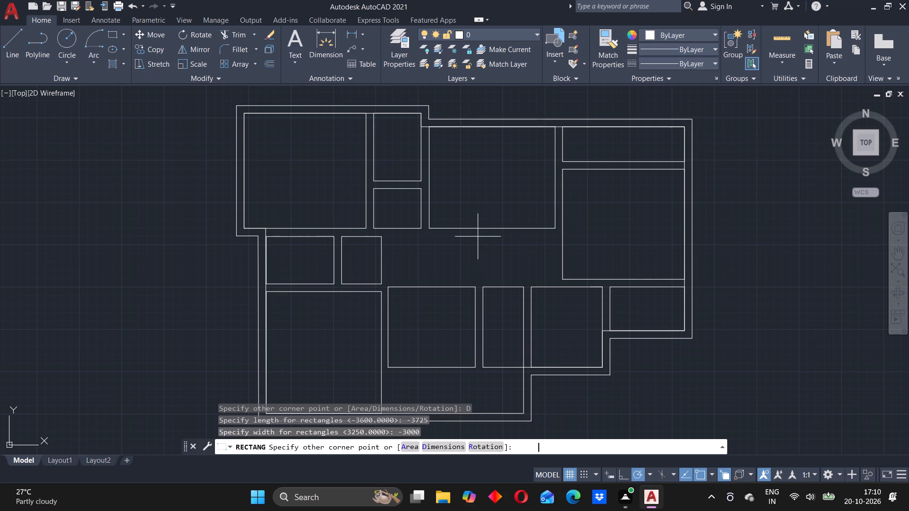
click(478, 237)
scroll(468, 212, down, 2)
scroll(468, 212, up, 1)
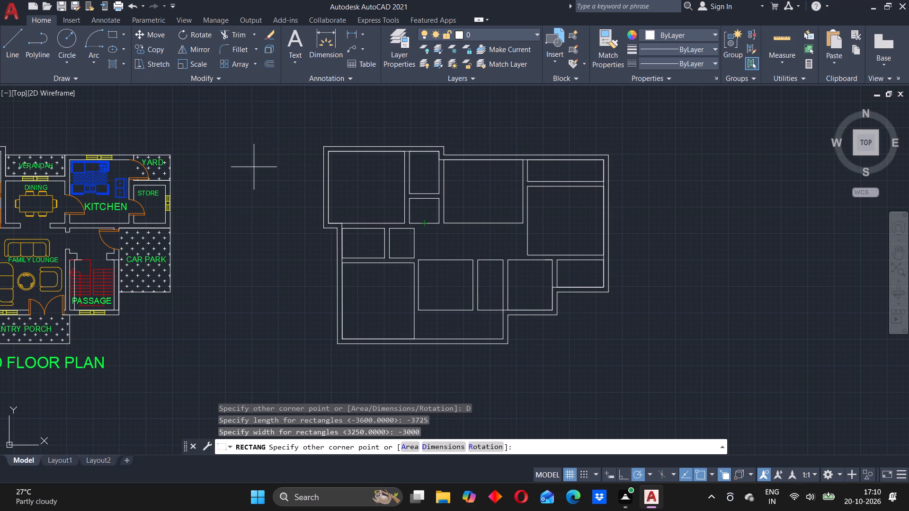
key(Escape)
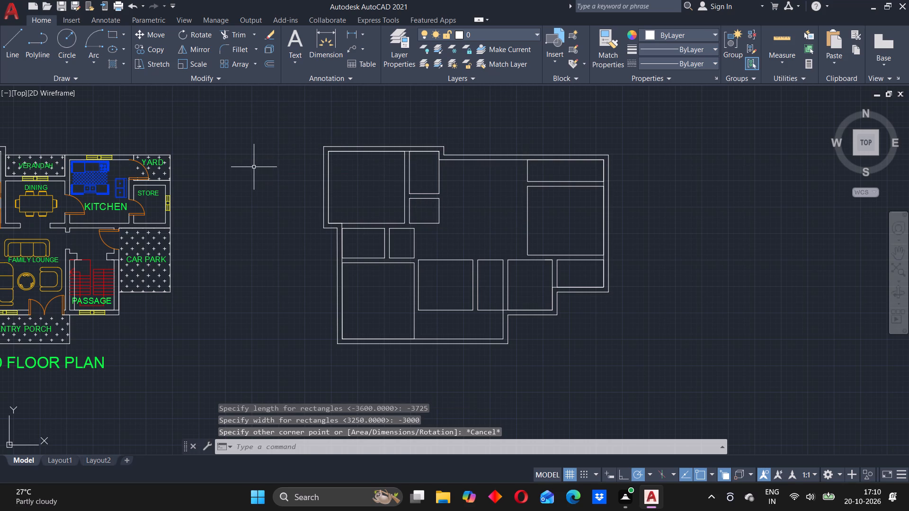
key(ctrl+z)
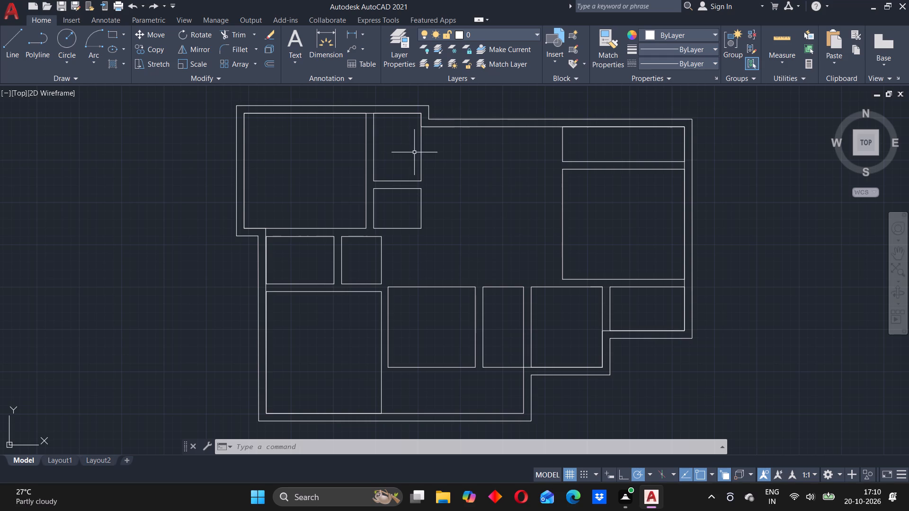
Draw a 3725 by 3000 rectangle from the inner north wall, starting just west of the northeastern room's northwest corner and extending west and south.
text(REC)
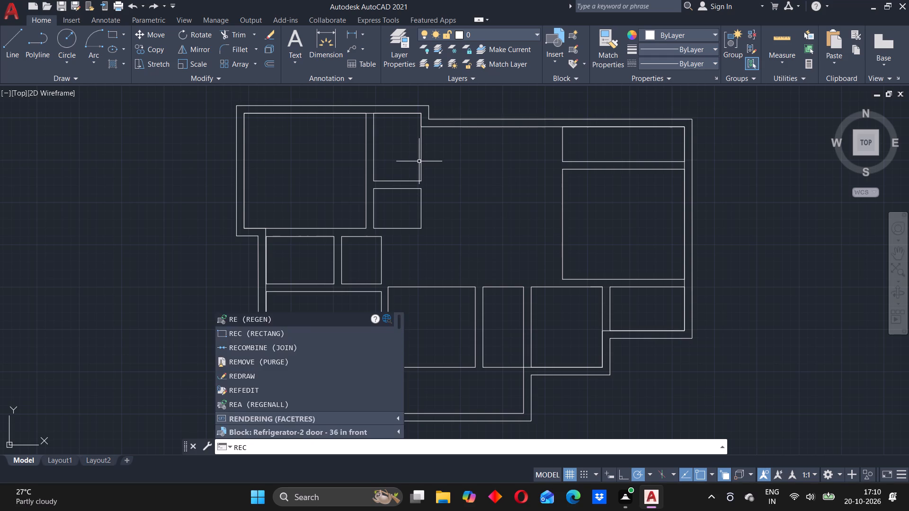
key(Return)
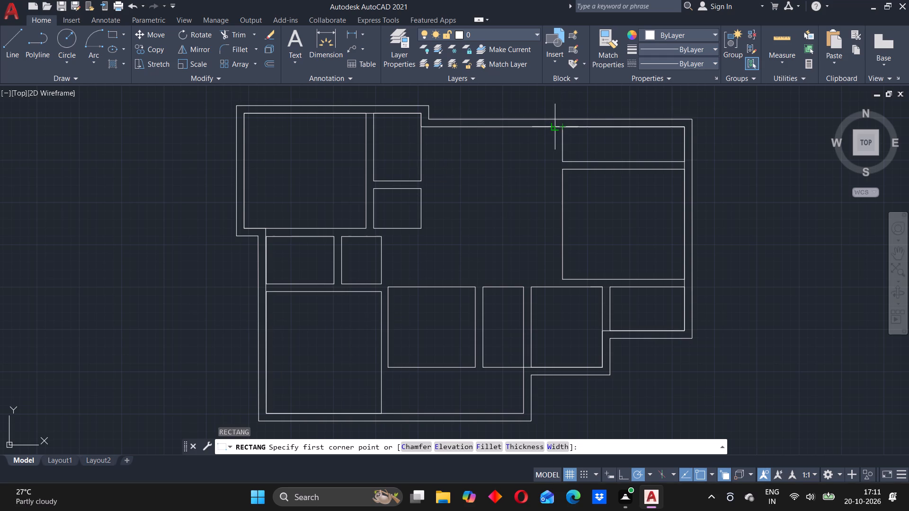
text(225)
key(Return)
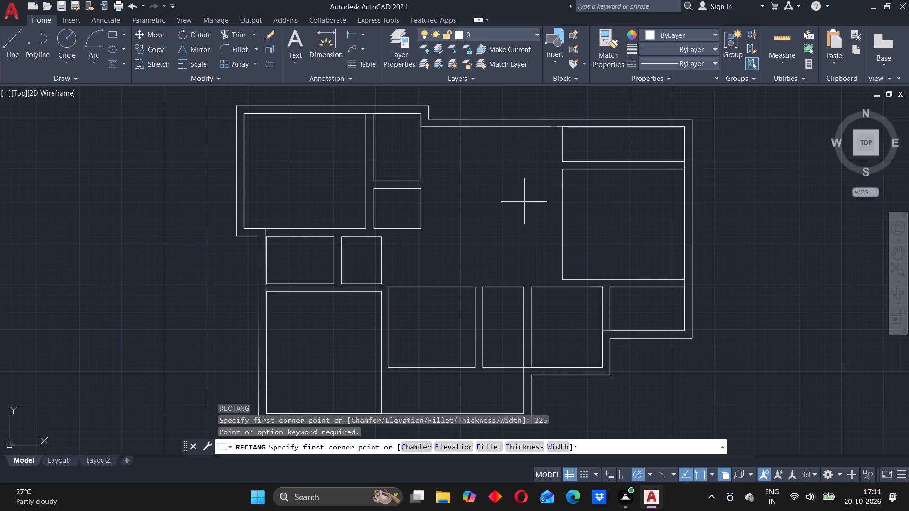
click(552, 126)
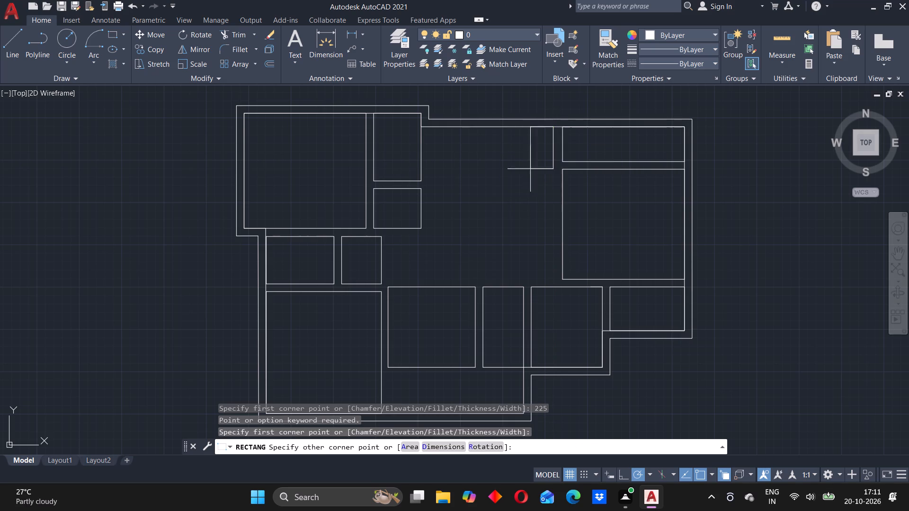
right_click(429, 230)
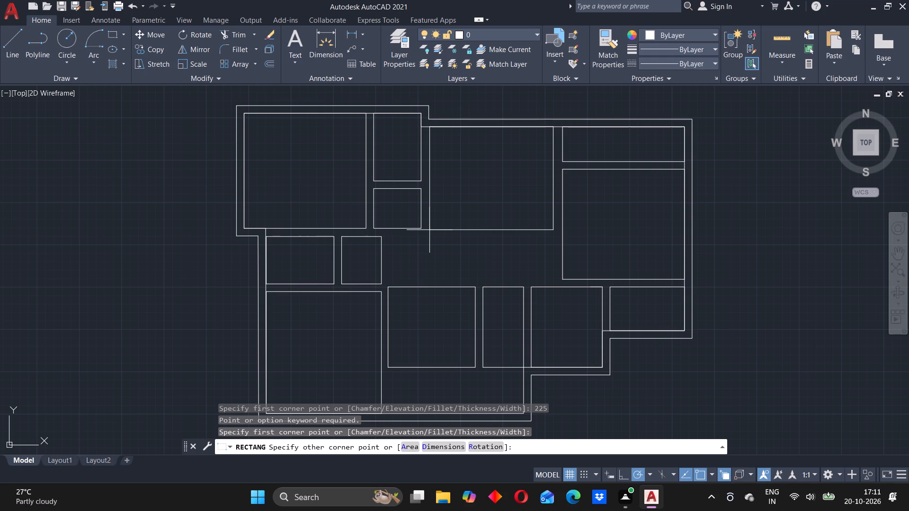
click(472, 291)
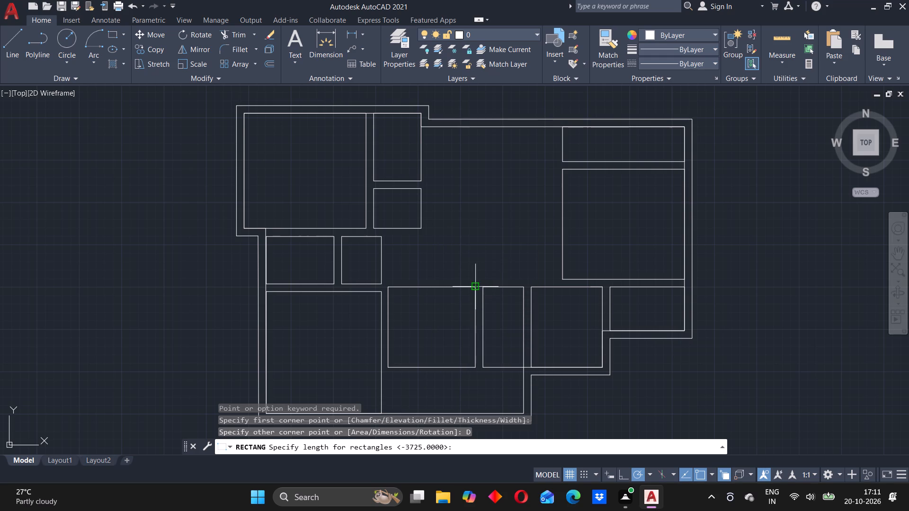
text(-3725)
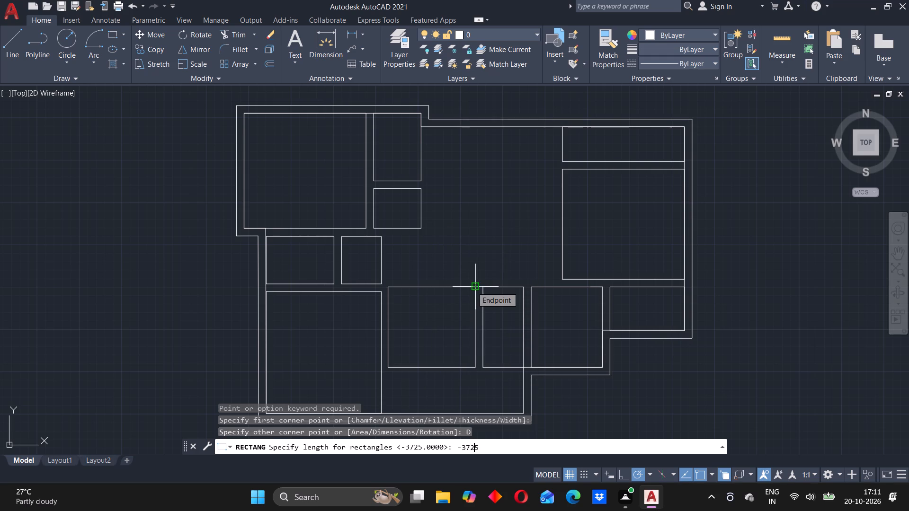
key(Return)
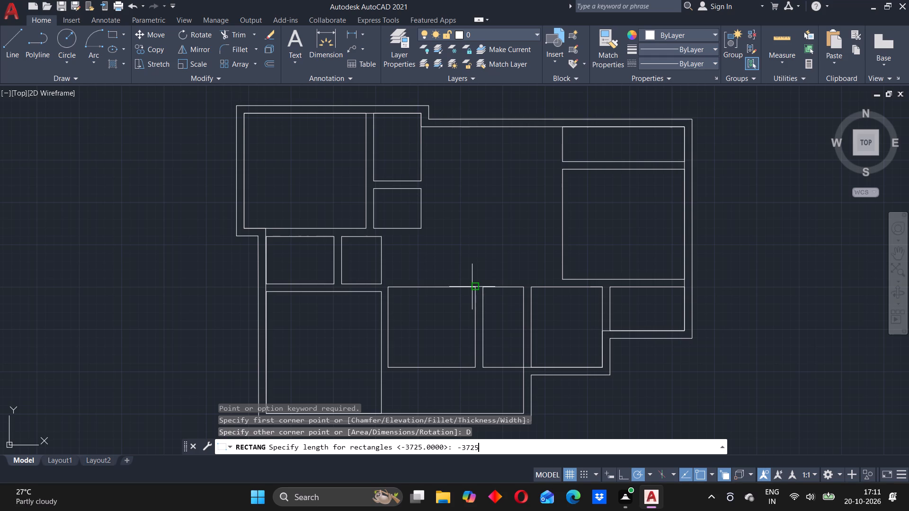
text(-3000)
key(Return)
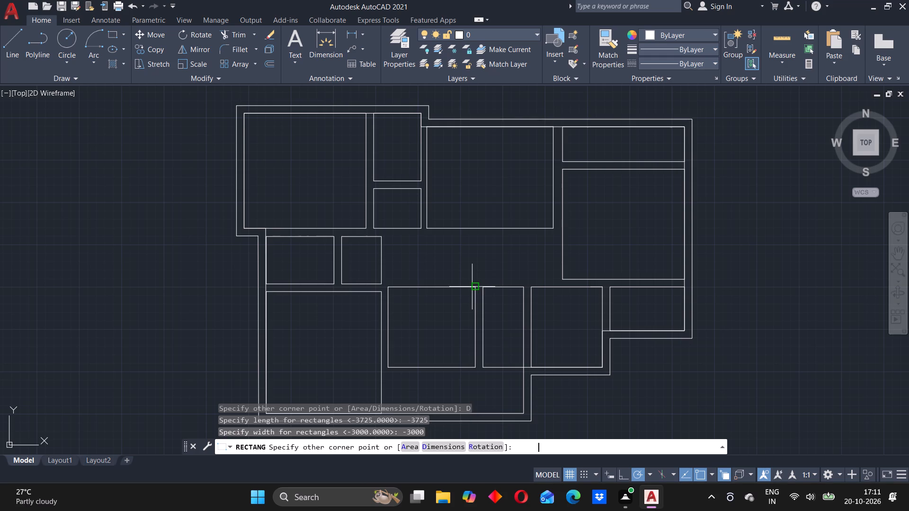
click(473, 264)
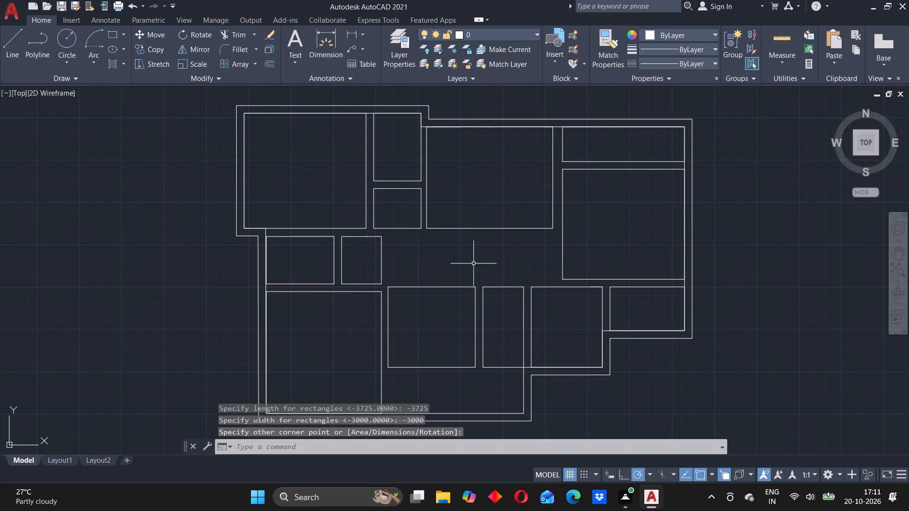
click(443, 254)
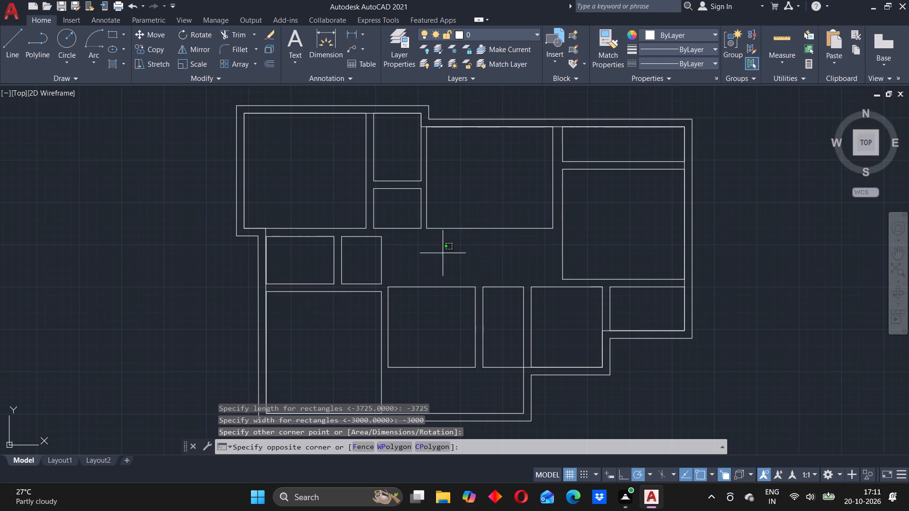
click(449, 254)
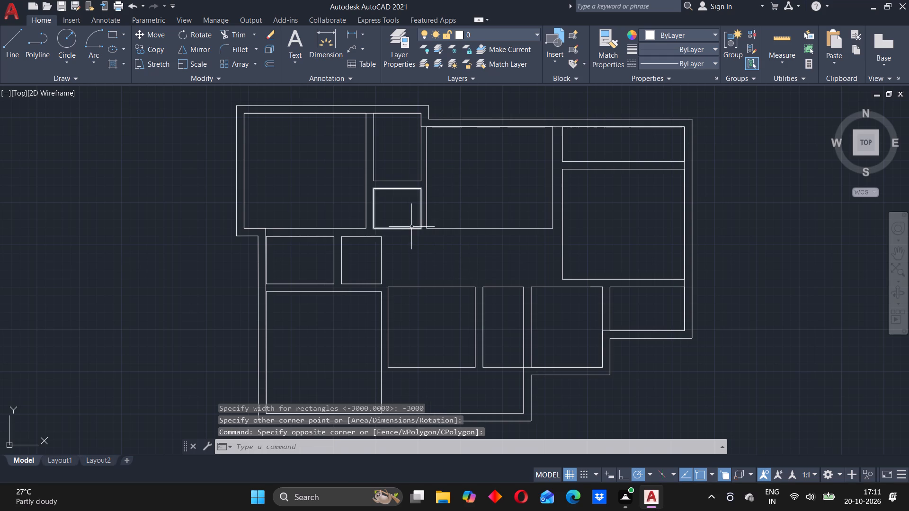
Delete the small room rectangle directly below the narrow northern room, west of the new 3725 by 3000 room.
click(407, 229)
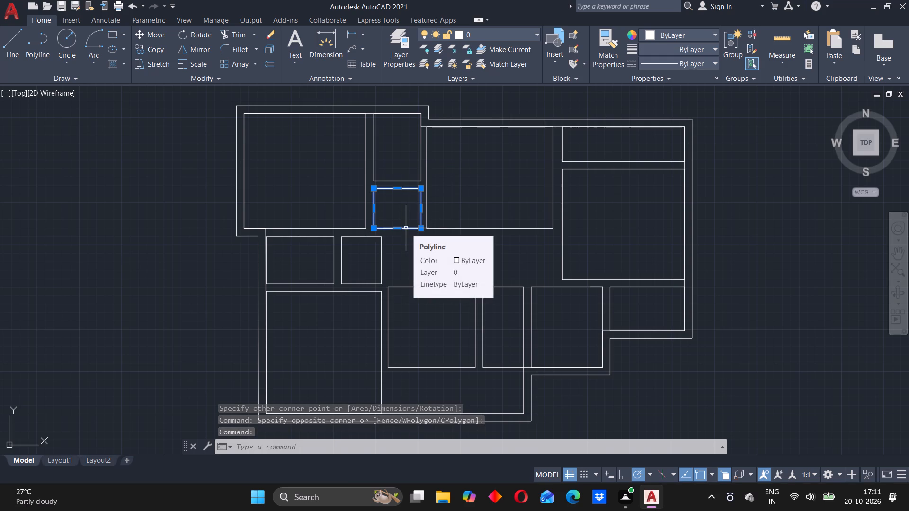
key(Delete)
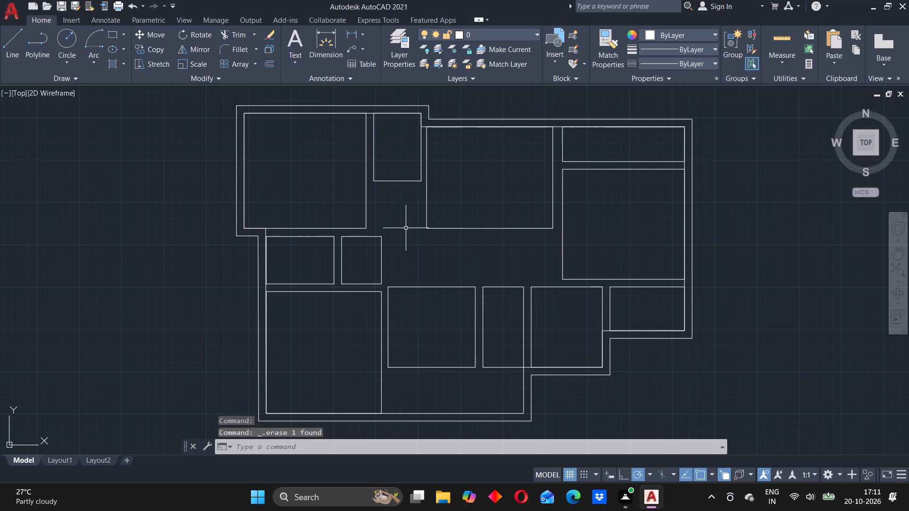
Draw a rectangle starting 225 below the narrow northern room's southwest corner, ending at its east edge and the 3725 by 3000 room's bottom edge.
text(REC)
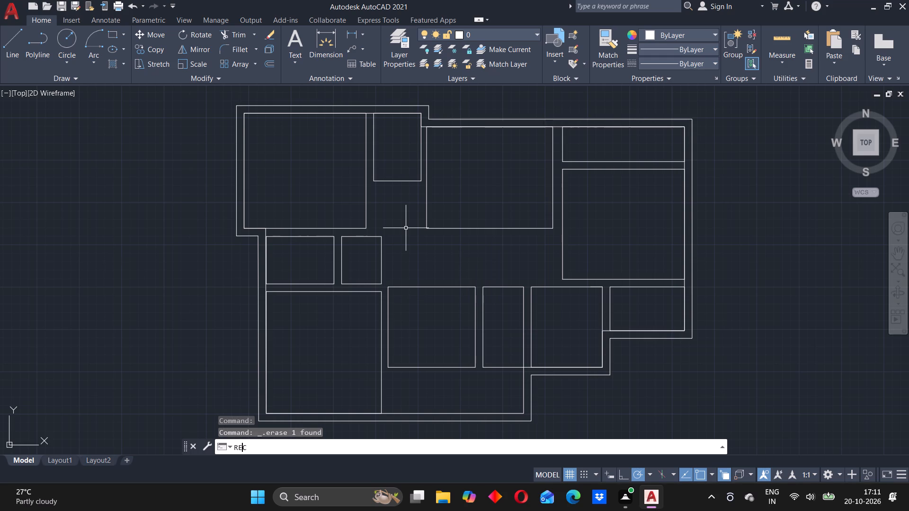
key(Return)
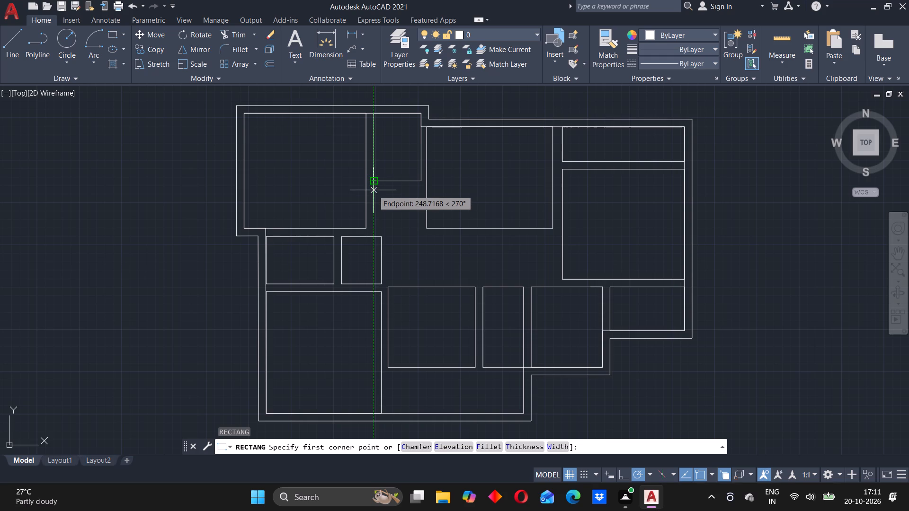
text(225)
key(Return)
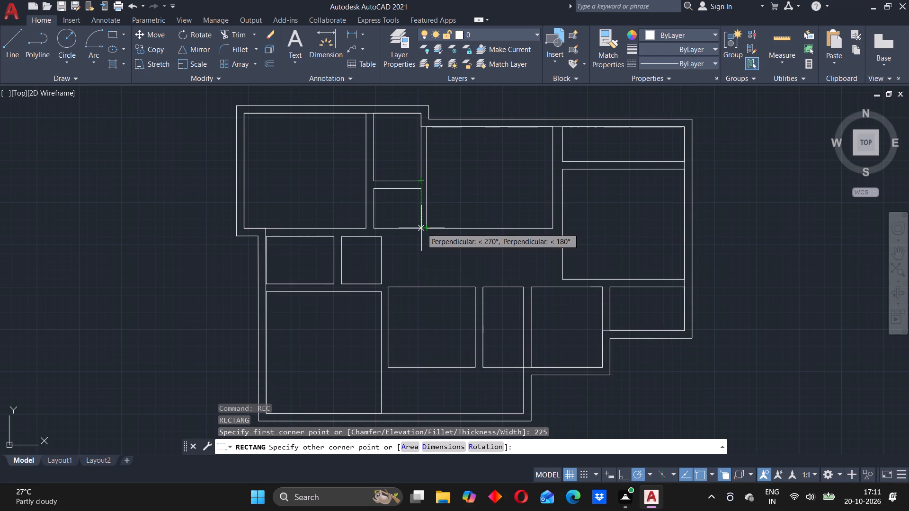
click(421, 228)
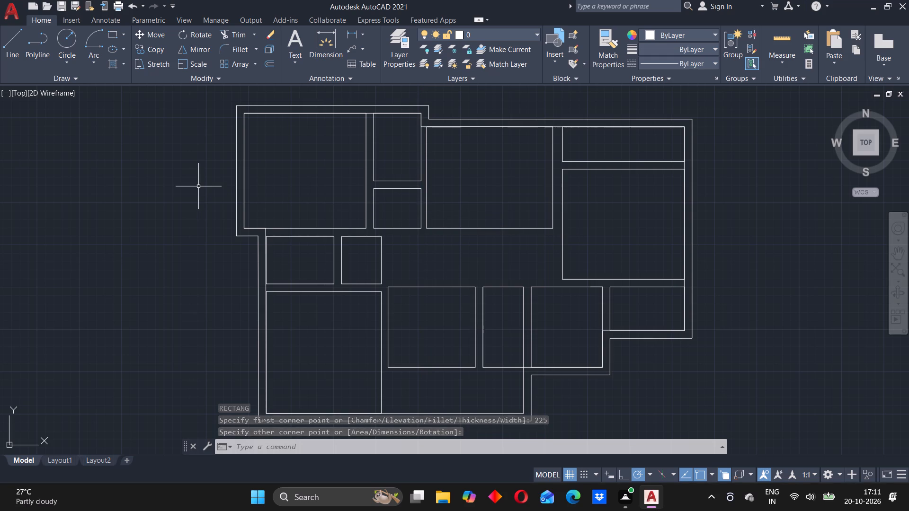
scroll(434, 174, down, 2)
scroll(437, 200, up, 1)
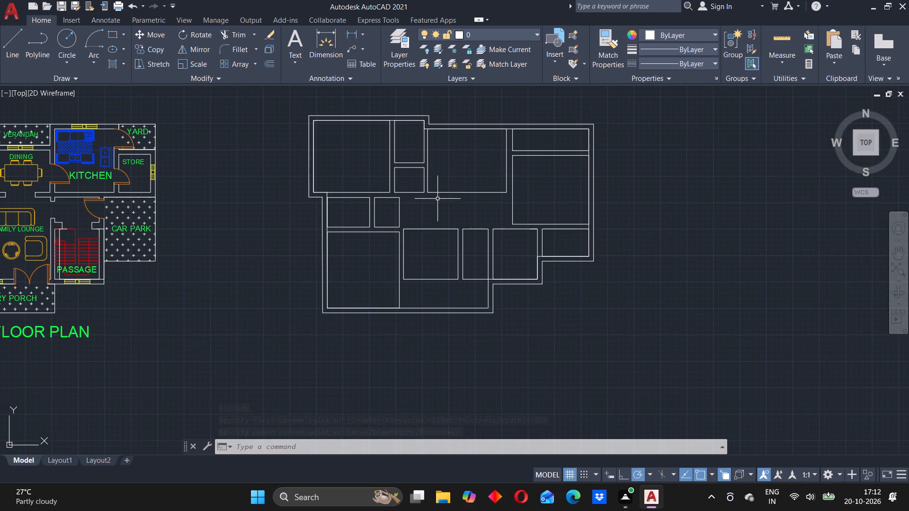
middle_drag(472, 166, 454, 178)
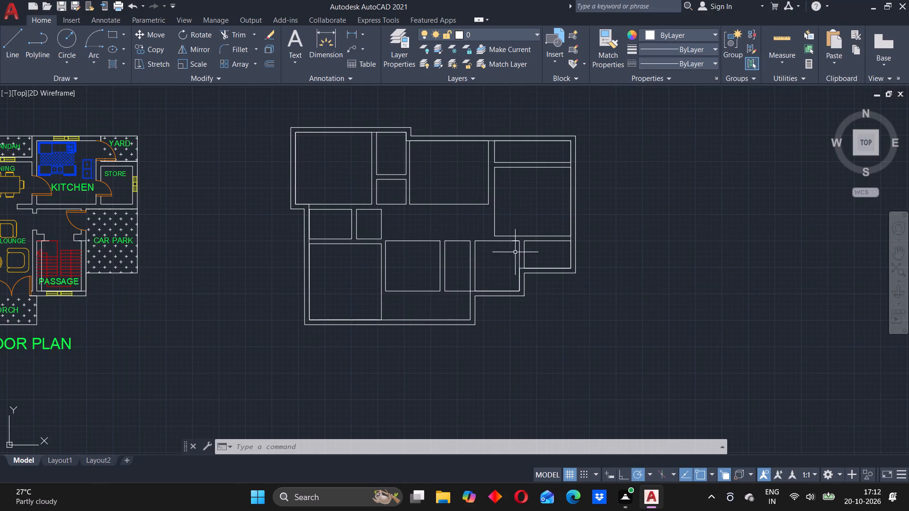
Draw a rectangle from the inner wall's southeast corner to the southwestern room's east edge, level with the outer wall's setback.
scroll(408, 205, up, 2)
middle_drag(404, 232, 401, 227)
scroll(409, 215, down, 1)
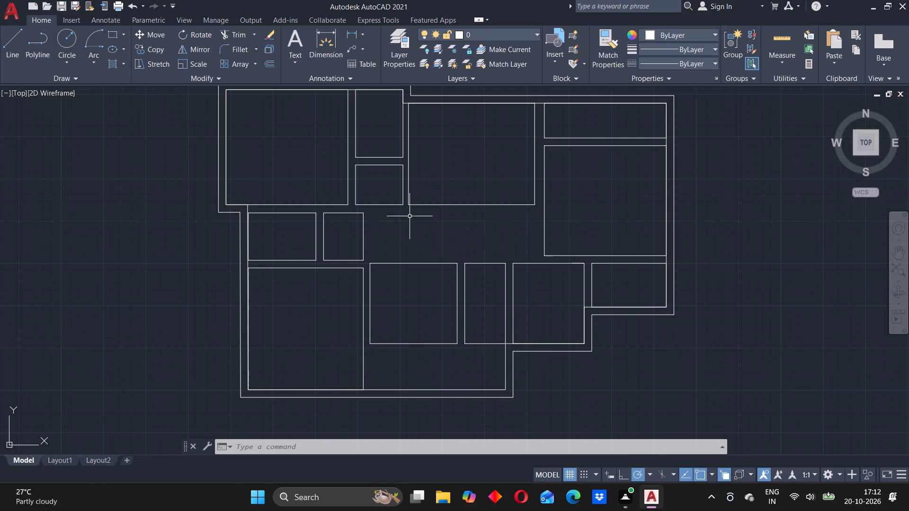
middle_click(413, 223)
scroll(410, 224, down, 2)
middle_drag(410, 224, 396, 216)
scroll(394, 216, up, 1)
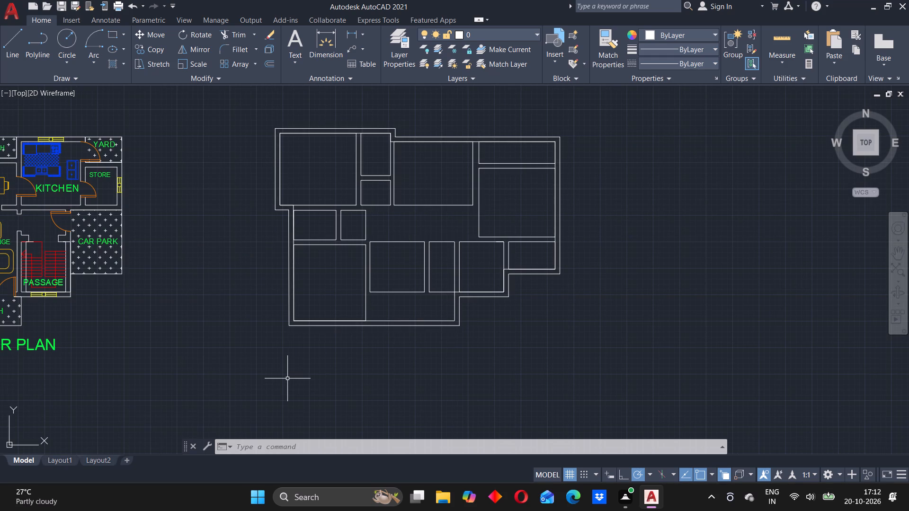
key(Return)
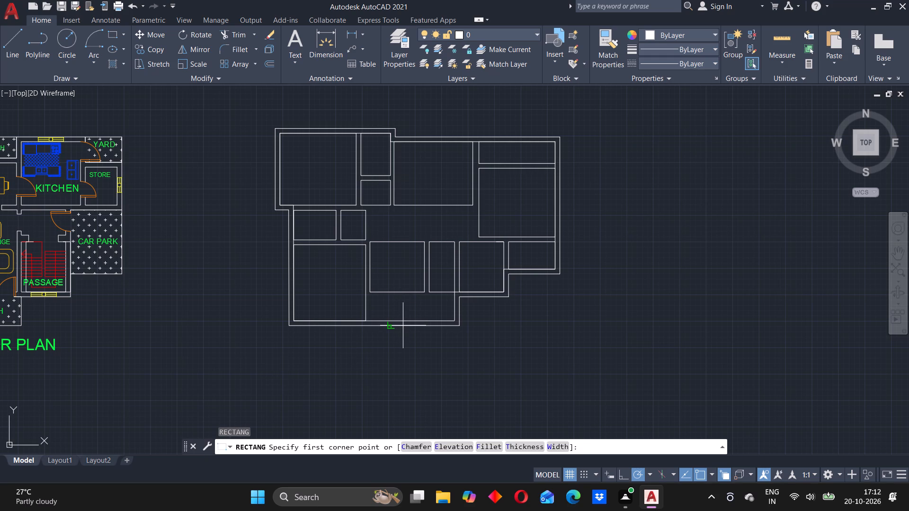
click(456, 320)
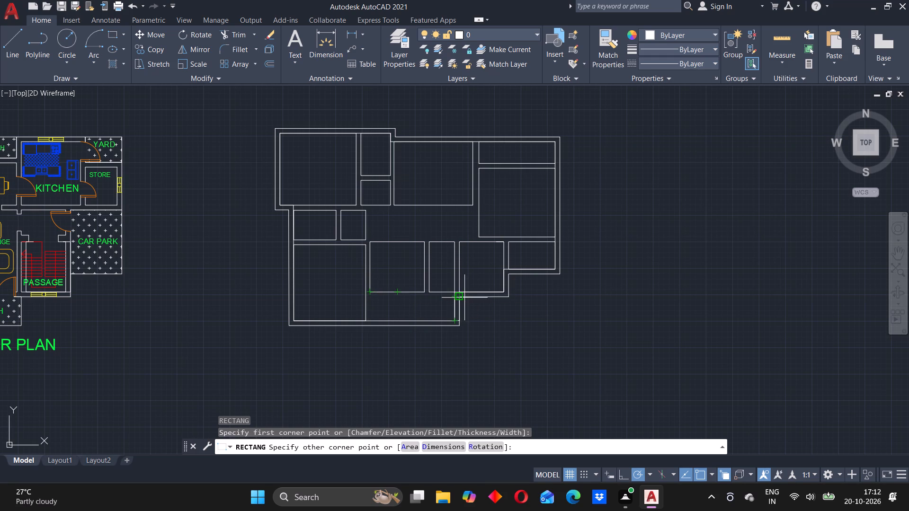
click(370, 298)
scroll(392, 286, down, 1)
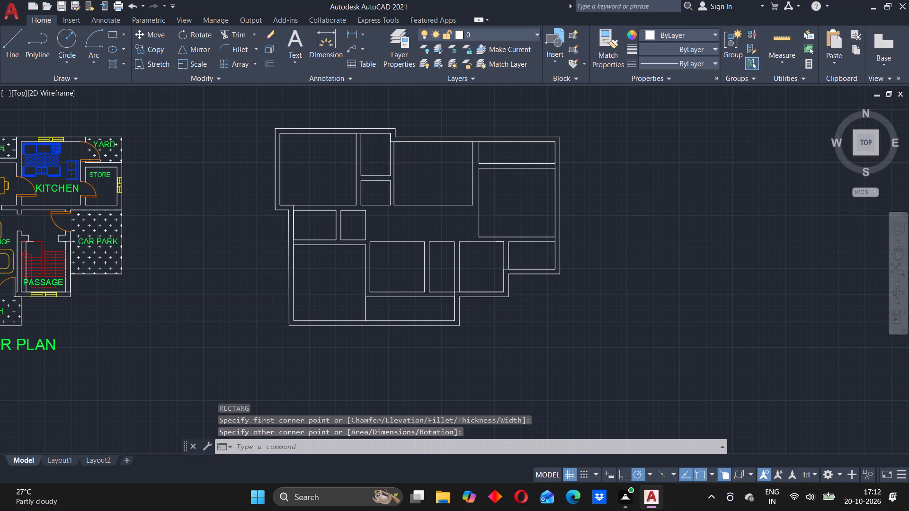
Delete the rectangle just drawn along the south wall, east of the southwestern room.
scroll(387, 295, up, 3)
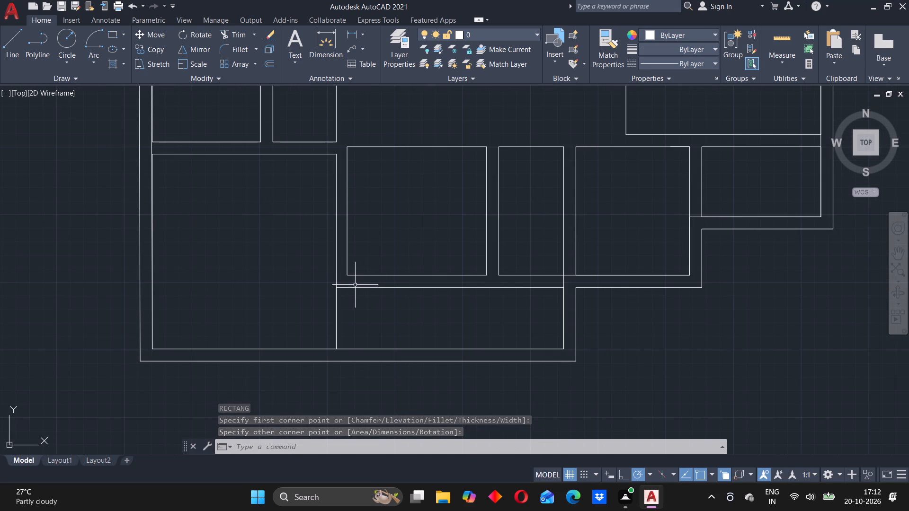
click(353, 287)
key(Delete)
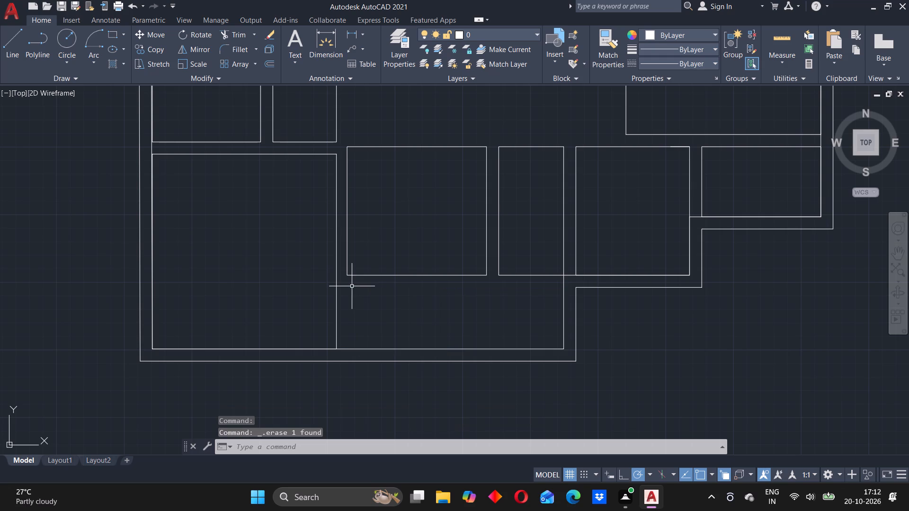
Draw a rectangle from the inner wall's southeast corner to the setback's level, aligned with the west edge of the room above.
text(REC)
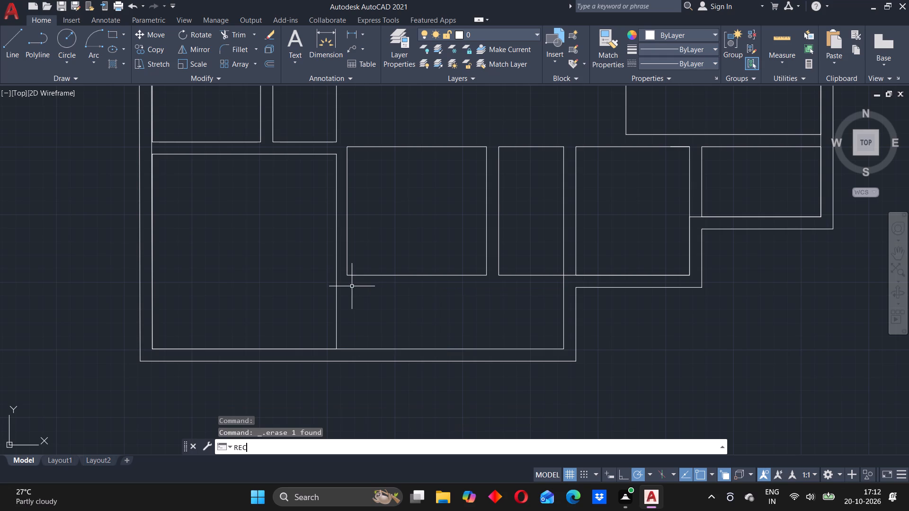
key(Return)
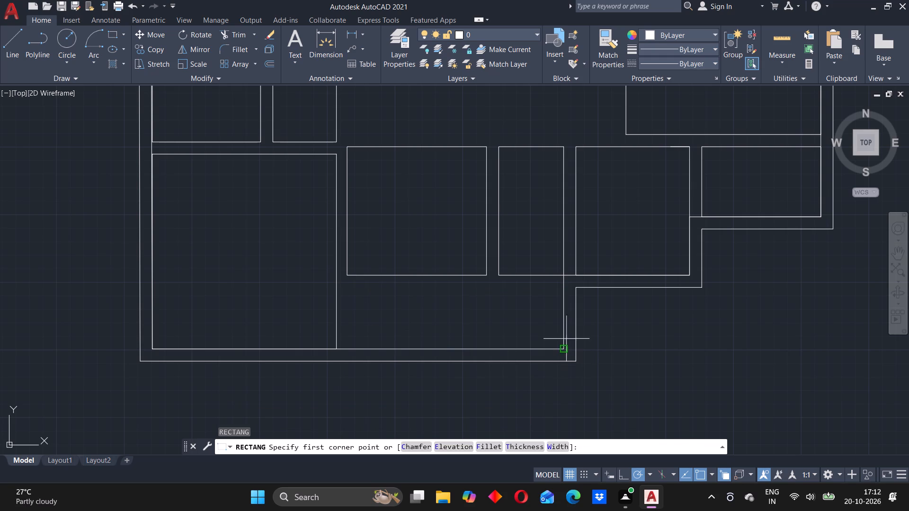
click(563, 348)
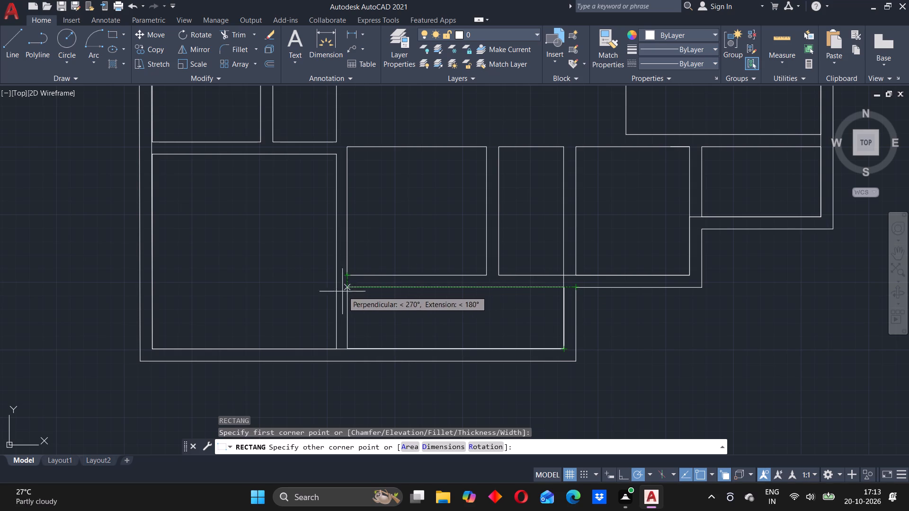
click(342, 291)
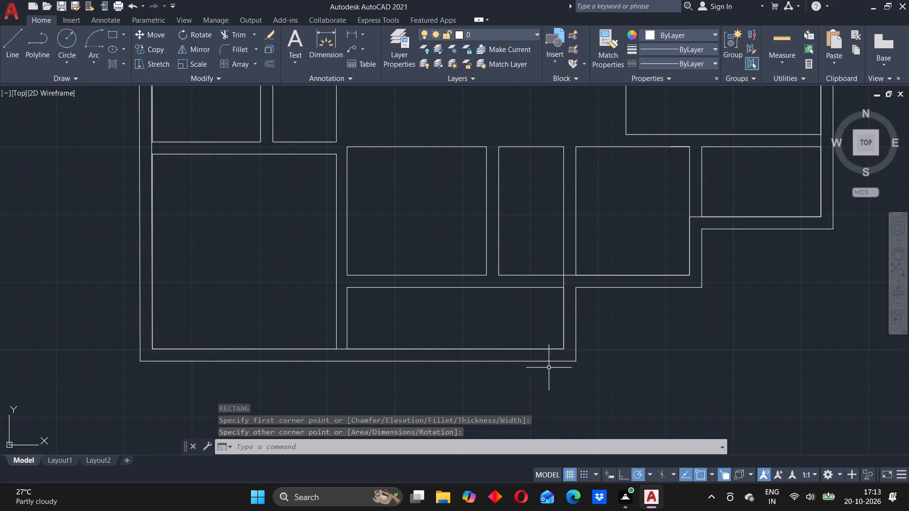
Delete the continuous inner wall outline that runs behind the room rectangles.
click(564, 282)
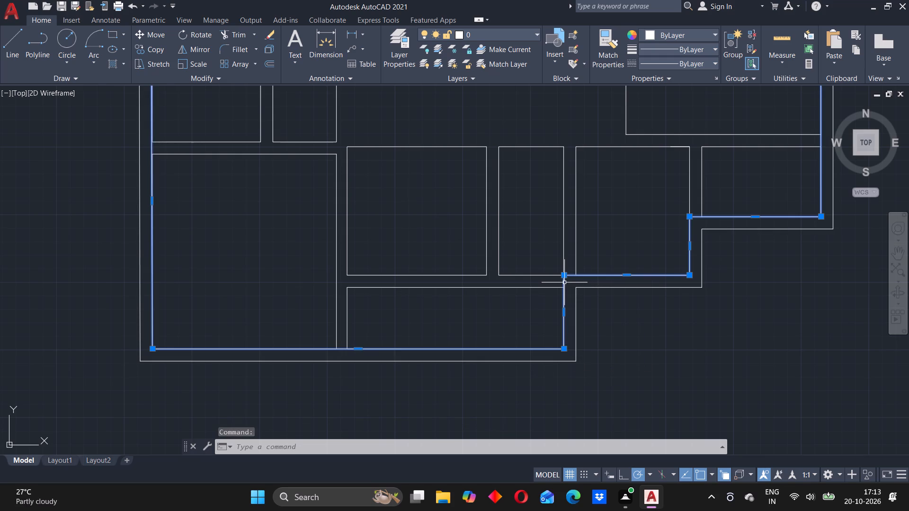
key(Delete)
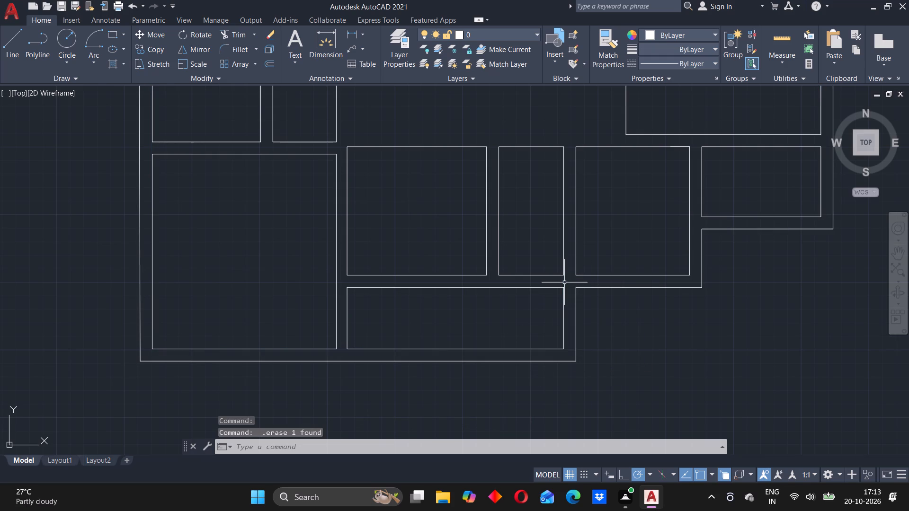
Draw a corridor rectangle from below the 3725 by 3000 room's southeast corner, level with the eastern room's bottom, to the small western room's northeast corner.
scroll(549, 240, down, 2)
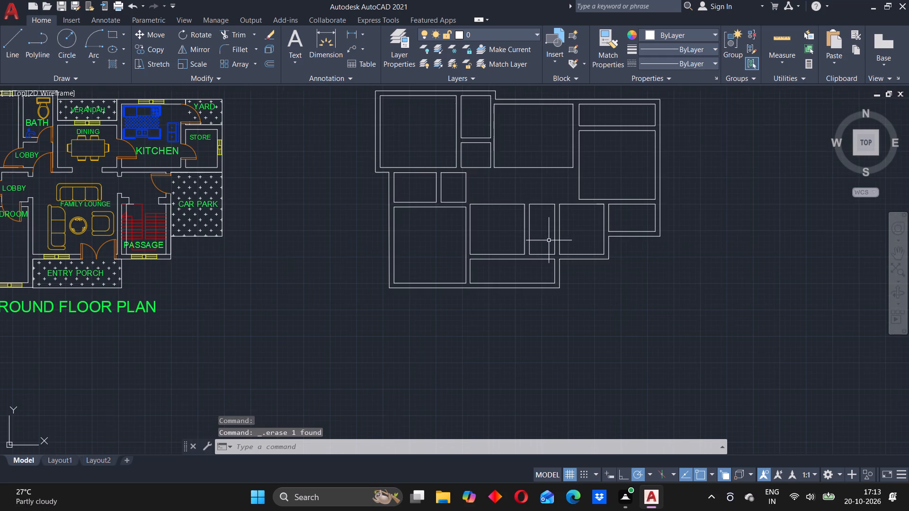
middle_drag(526, 170, 494, 231)
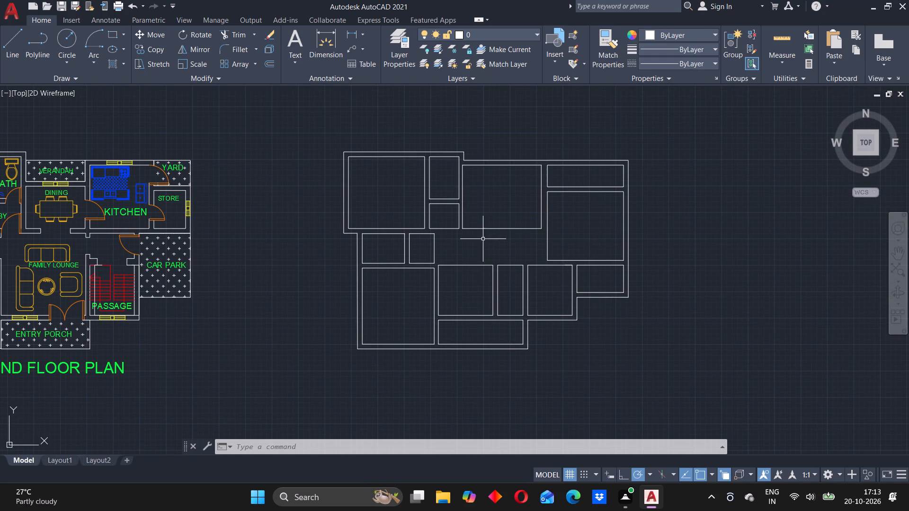
scroll(480, 239, down, 1)
middle_drag(482, 238, 452, 245)
scroll(444, 245, up, 1)
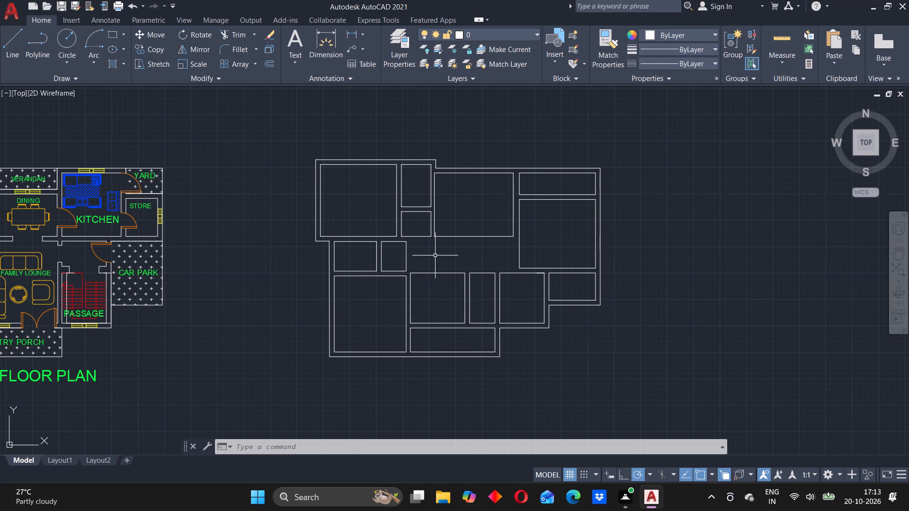
click(118, 32)
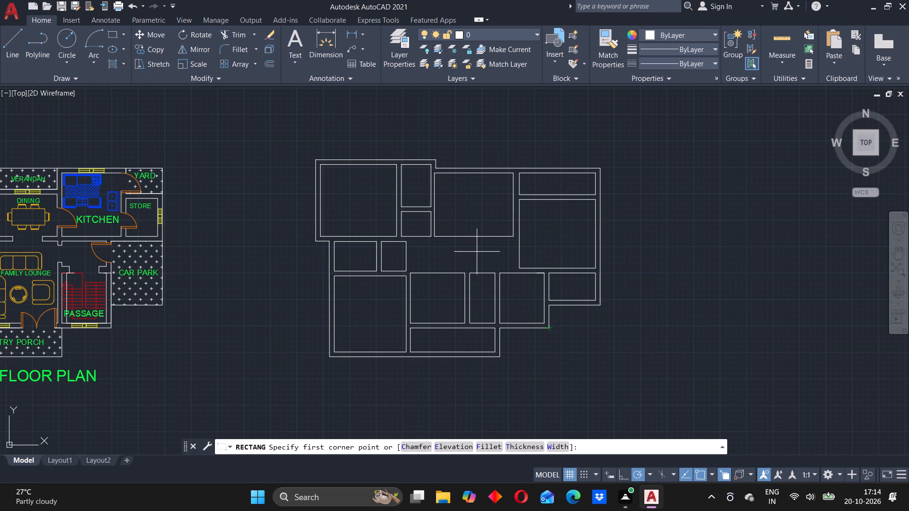
scroll(477, 252, up, 1)
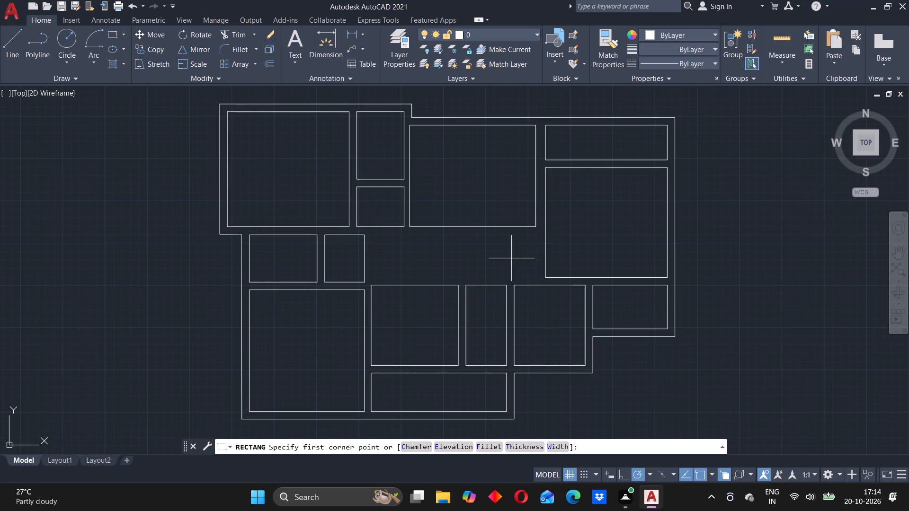
click(535, 277)
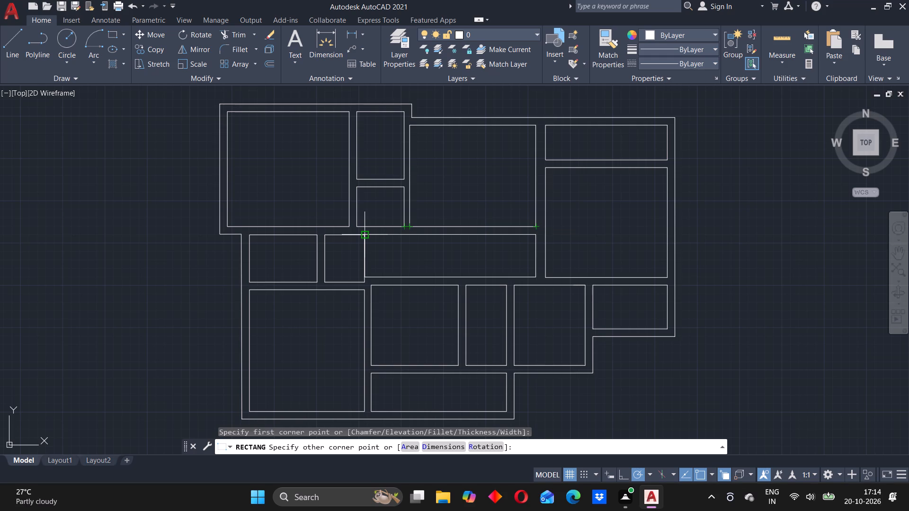
click(362, 237)
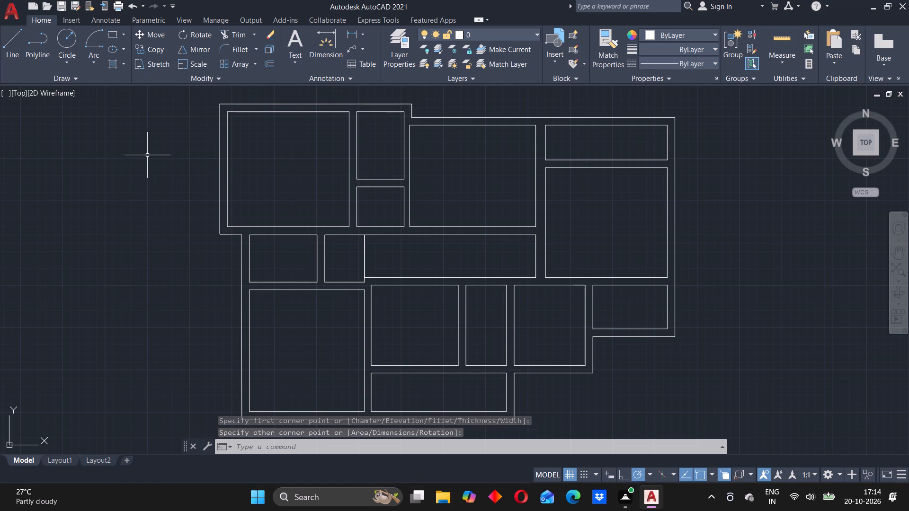
Trim away the south edge of the small room directly below the narrow northern room.
text(TR)
key(Return)
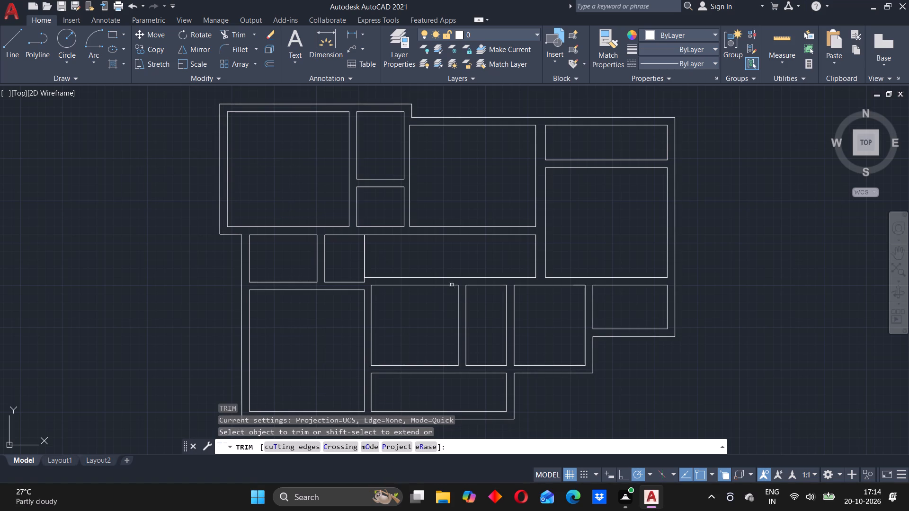
click(380, 229)
click(383, 220)
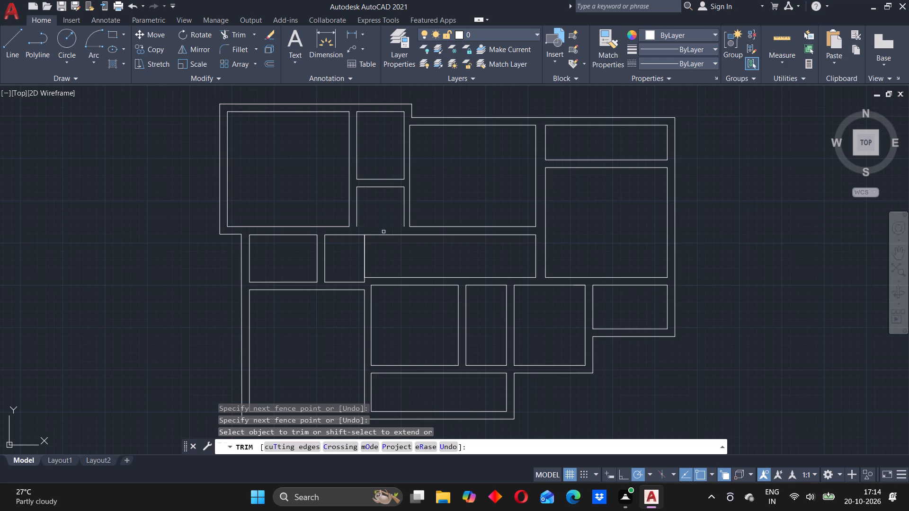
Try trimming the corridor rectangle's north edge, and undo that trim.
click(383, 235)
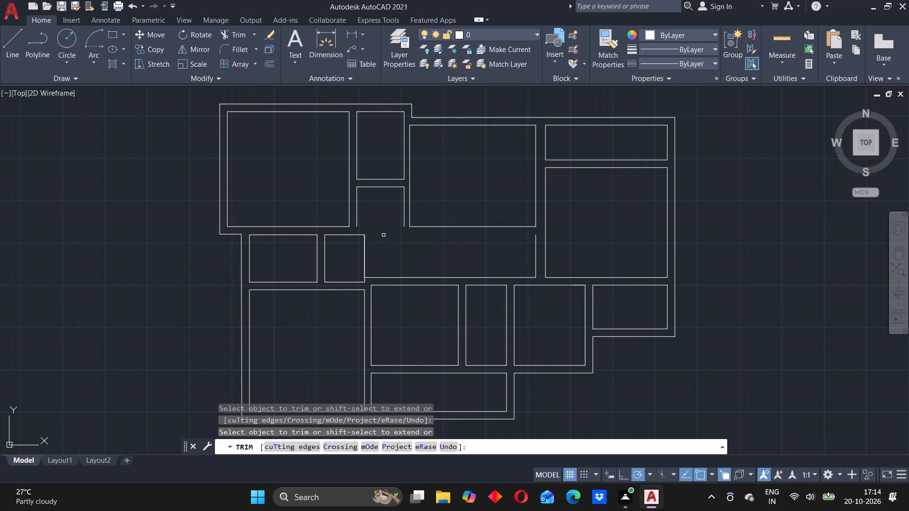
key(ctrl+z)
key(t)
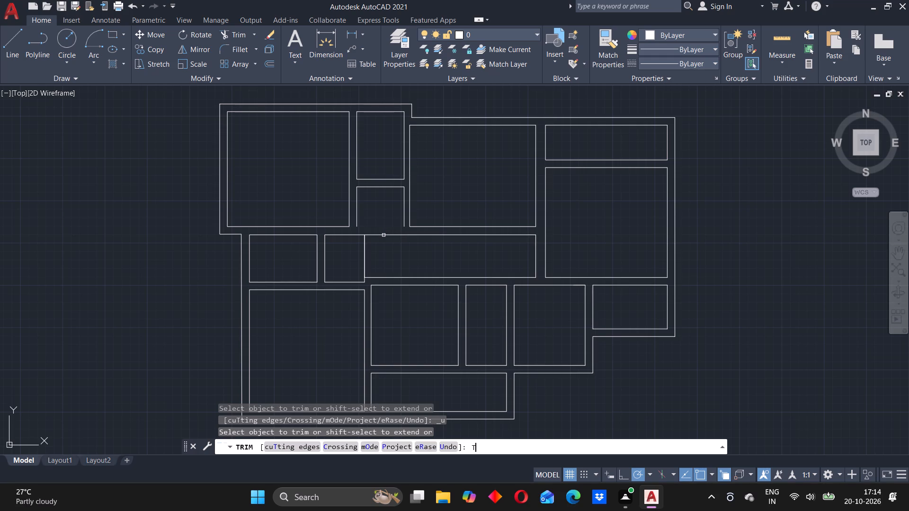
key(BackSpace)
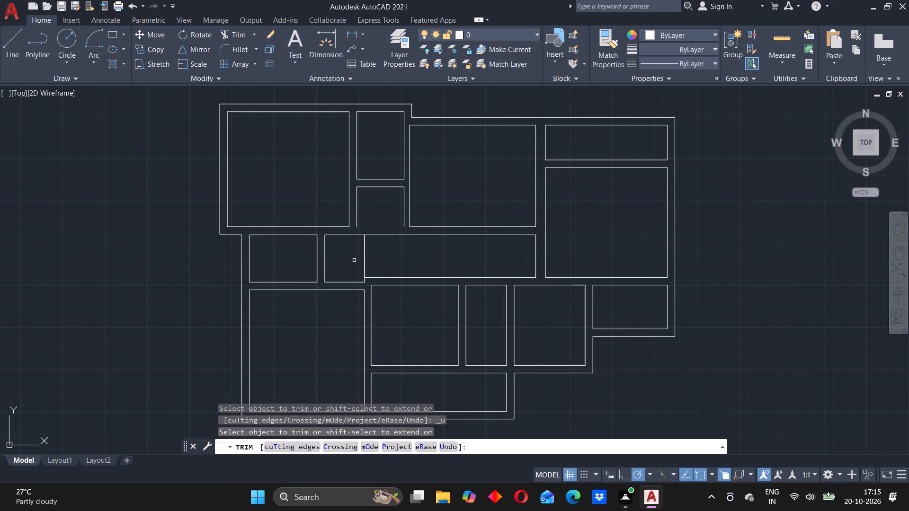
Trim away both overlapping edges between the corridor rectangle and the small room at its west end.
click(364, 257)
click(405, 300)
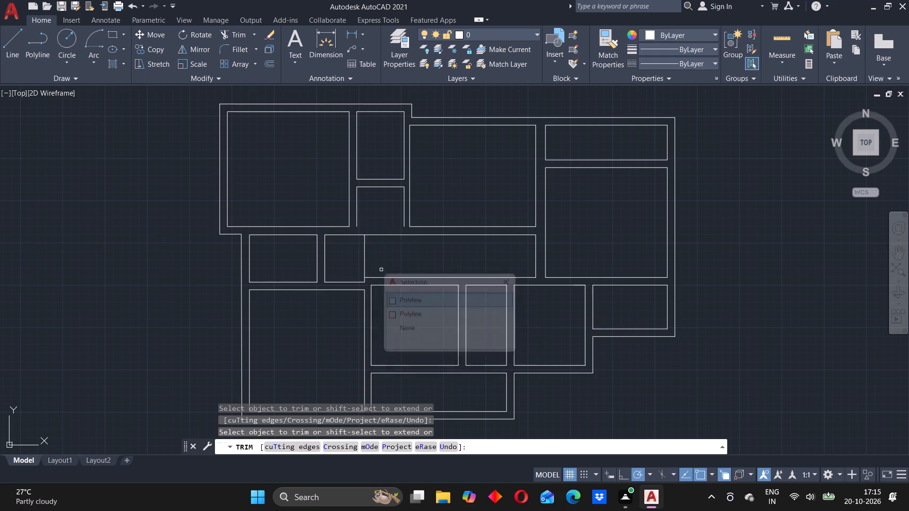
click(364, 252)
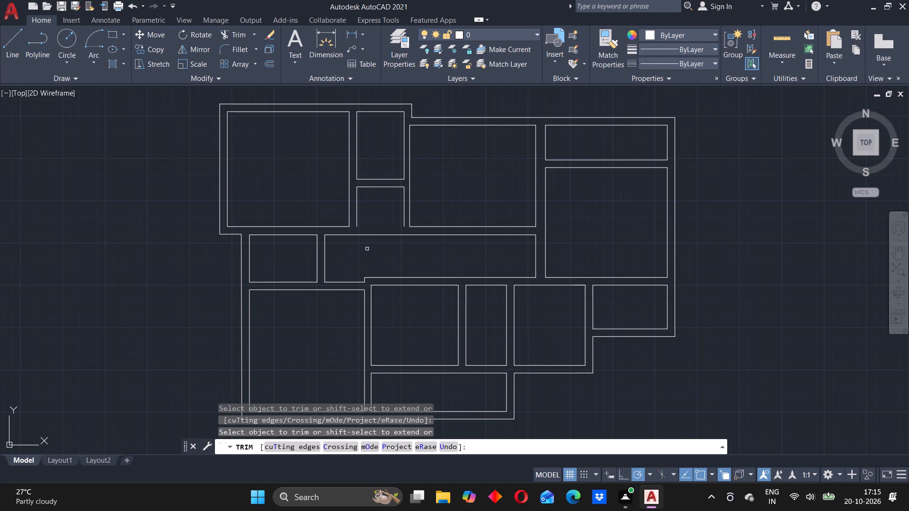
key(Escape)
Extend both open side walls of the small room below the narrow northern room south to the corridor's north edge.
text(EX)
key(Return)
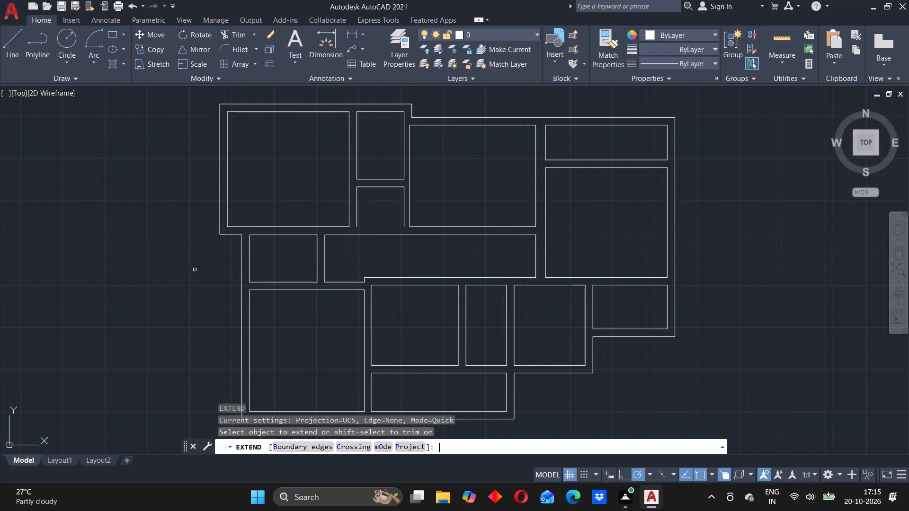
click(358, 216)
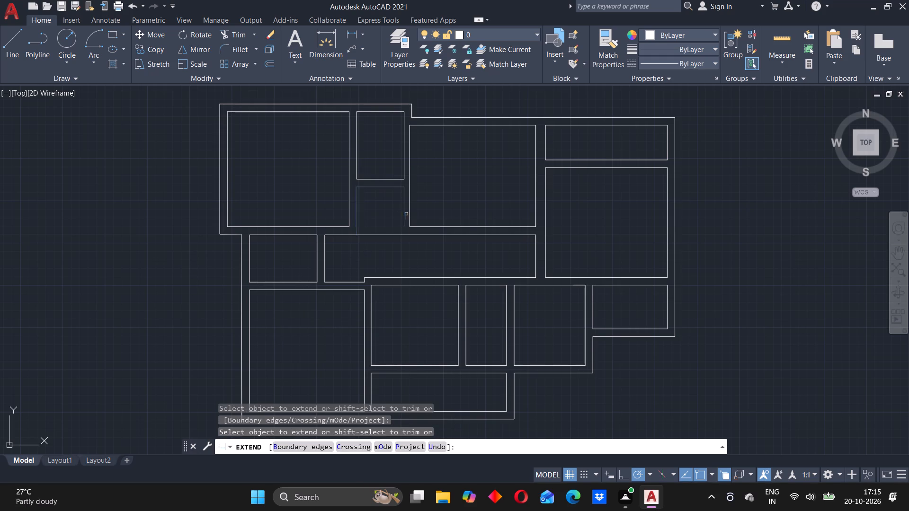
click(406, 213)
click(402, 214)
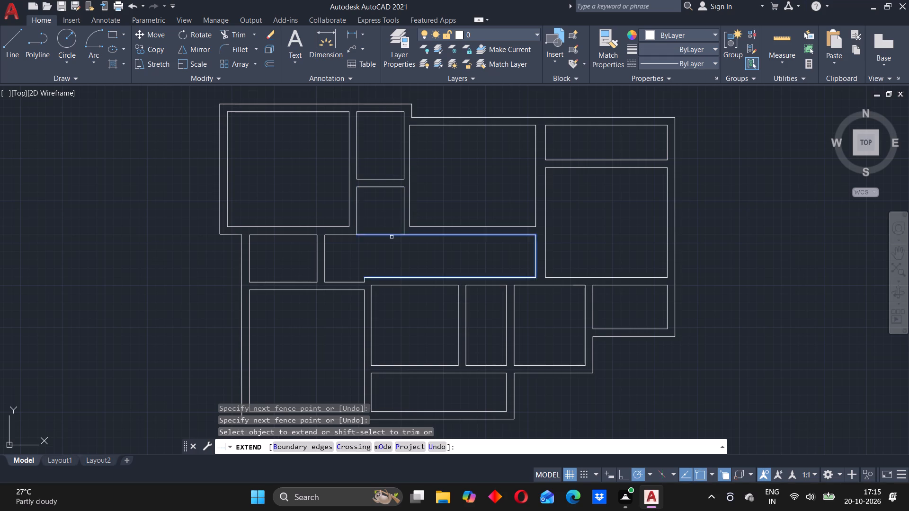
Trim the corridor's north edge between the two extended side walls, including the overlapping leftover piece, to open the room into the corridor.
text(TR)
key(Return)
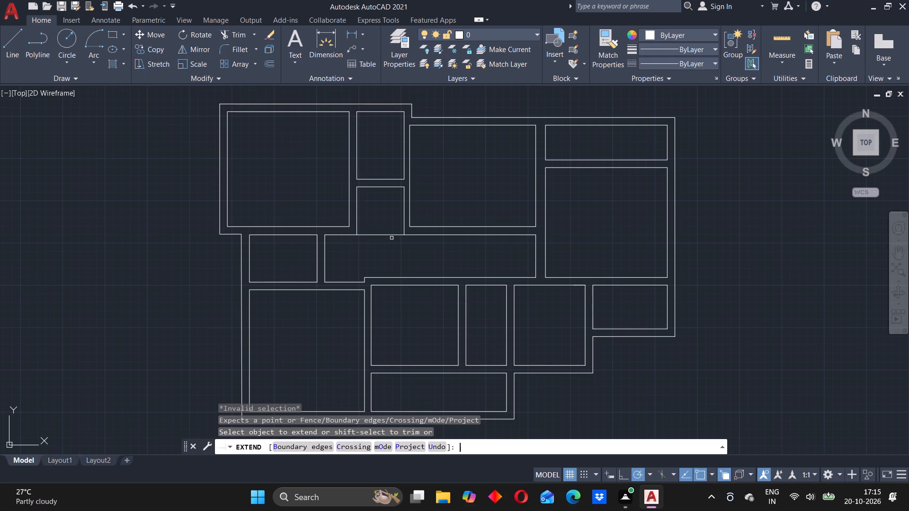
key(Escape)
text(TR)
key(Return)
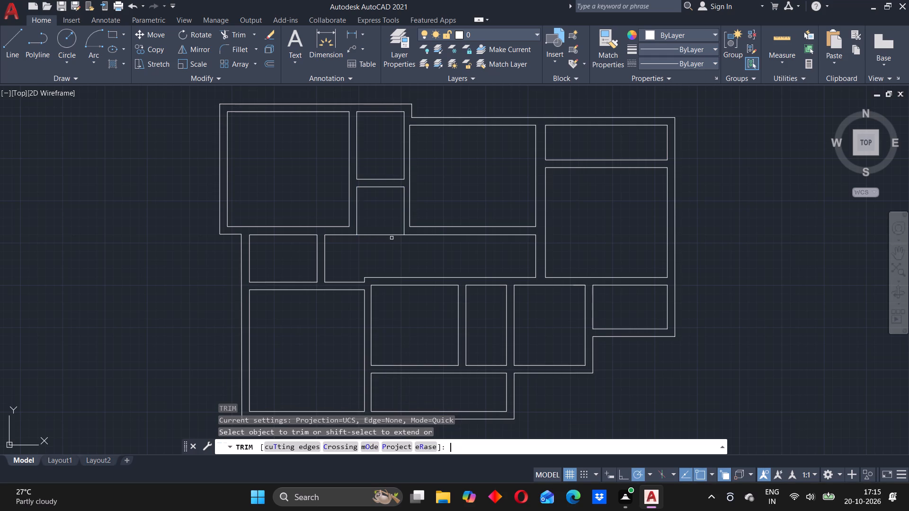
click(389, 234)
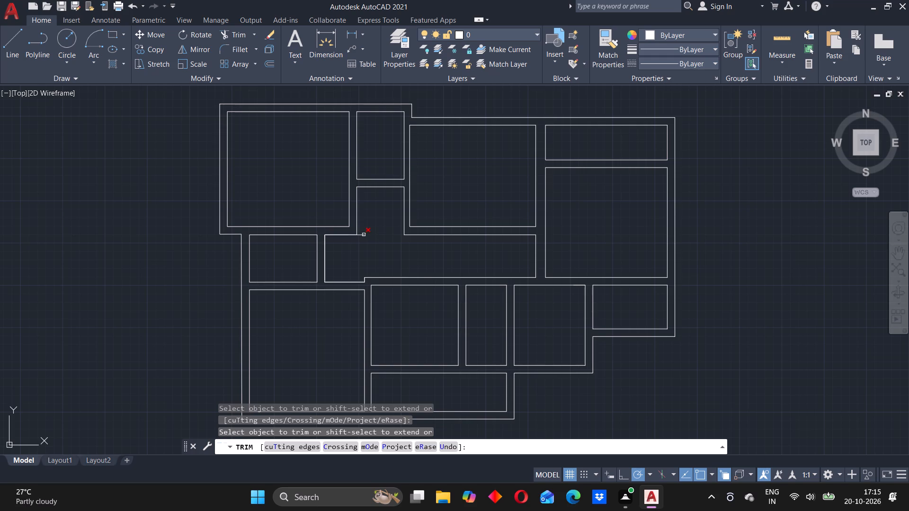
click(364, 235)
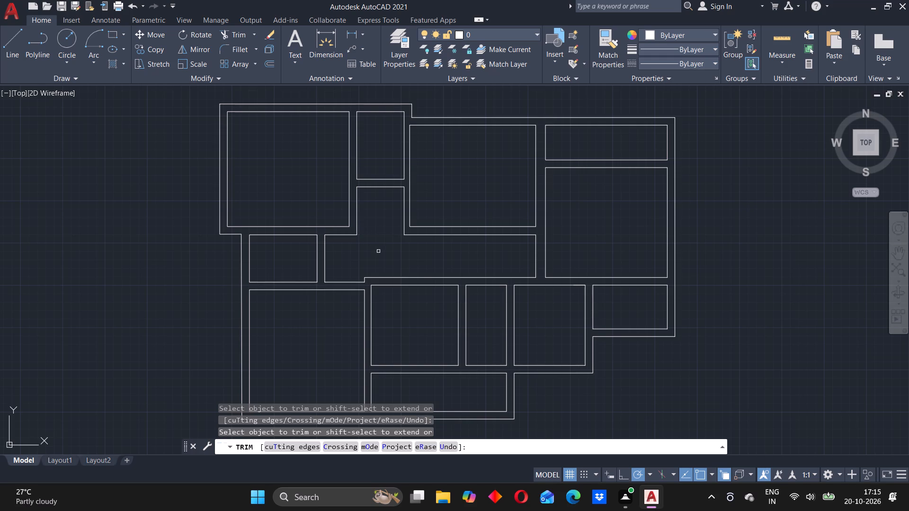
scroll(380, 255, down, 1)
middle_drag(380, 255, 360, 262)
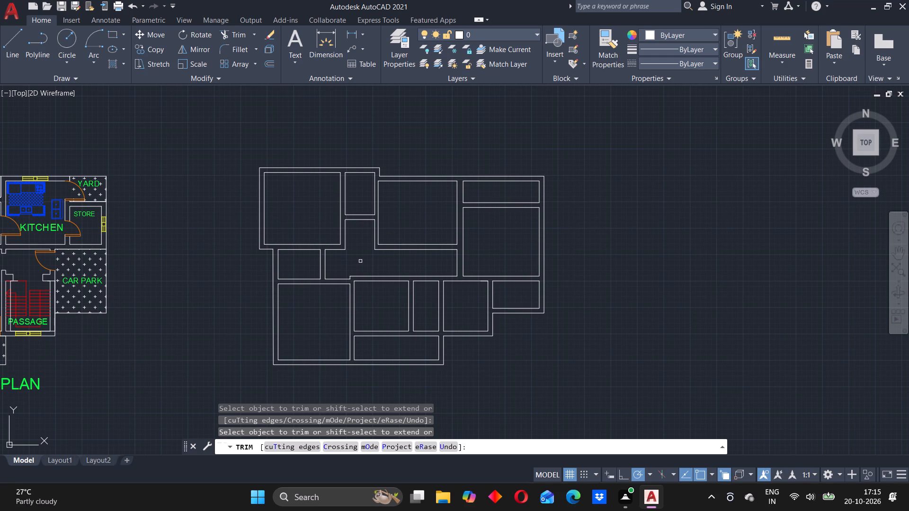
Examine the trimmed corridor and room walls of the redrawn plan for remaining gaps or overlaps.
scroll(361, 258, up, 2)
scroll(357, 252, down, 2)
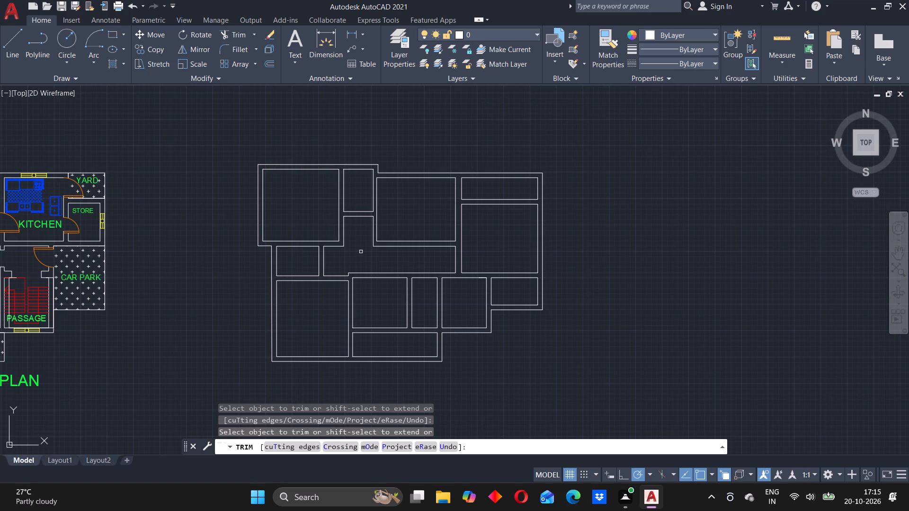
middle_drag(361, 252, 356, 264)
scroll(352, 267, down, 1)
middle_drag(352, 267, 362, 238)
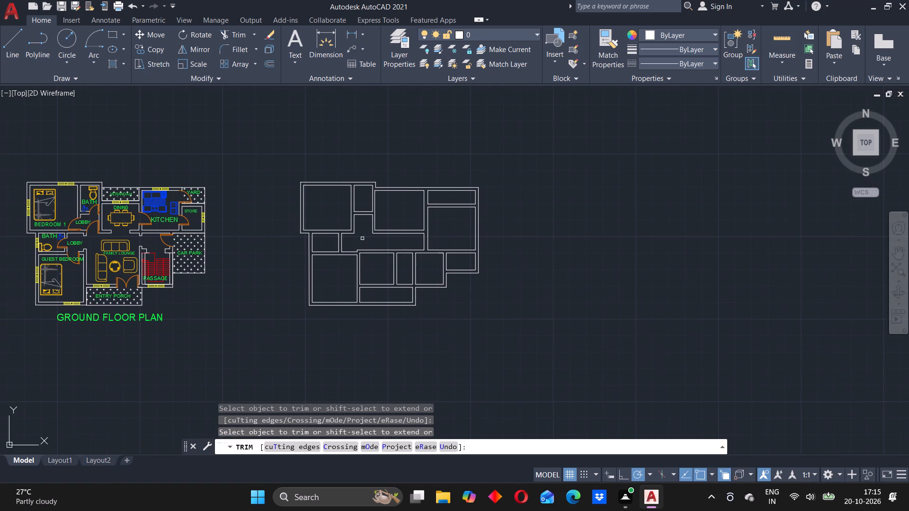
scroll(362, 238, up, 1)
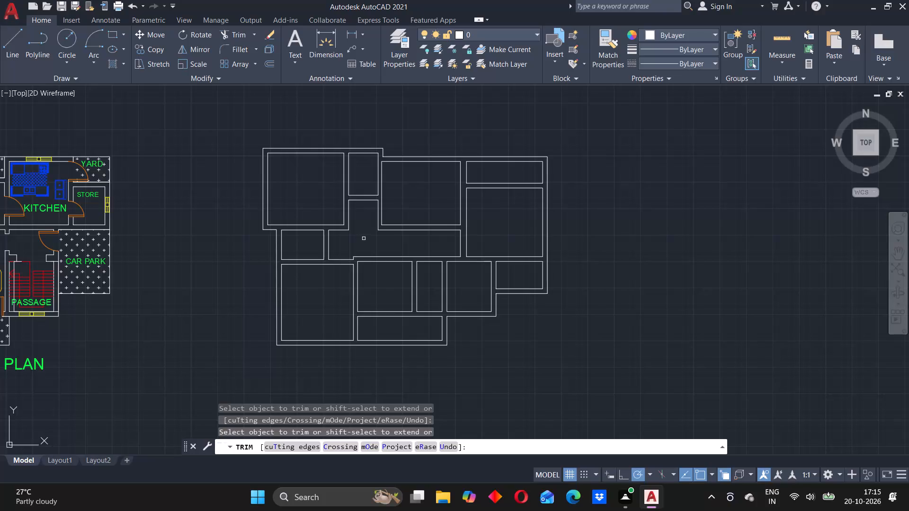
middle_drag(363, 239, 402, 238)
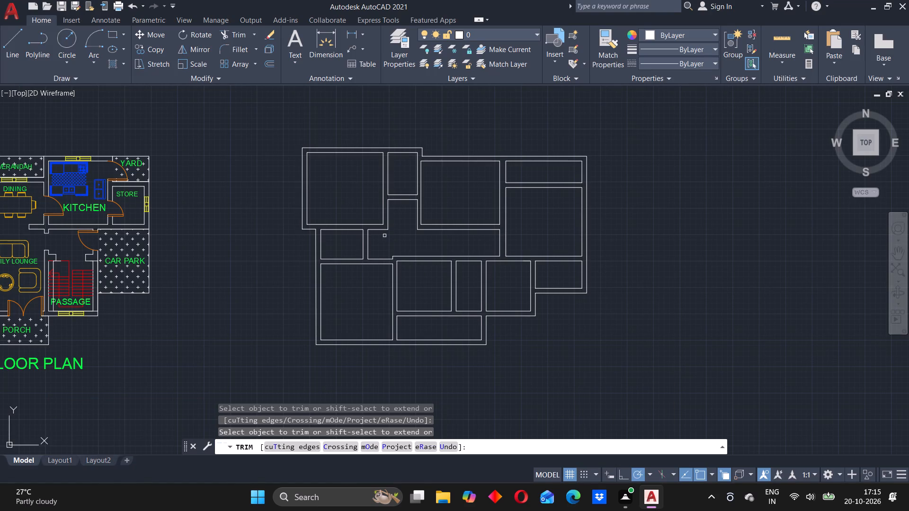
middle_drag(390, 238, 406, 241)
scroll(411, 240, up, 2)
scroll(412, 239, down, 2)
middle_drag(412, 239, 421, 242)
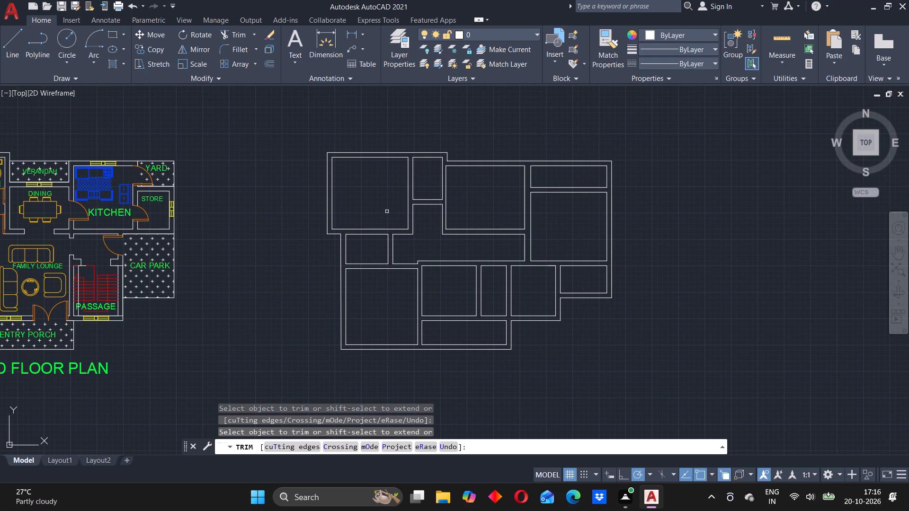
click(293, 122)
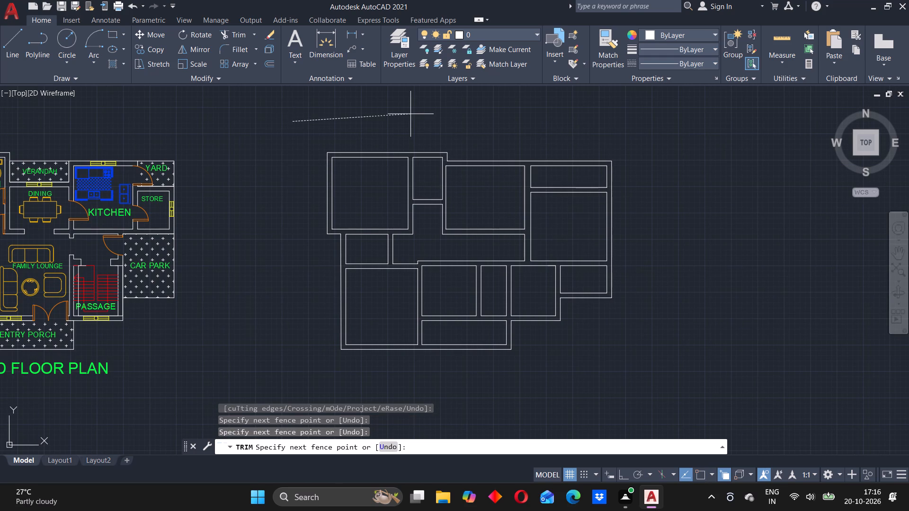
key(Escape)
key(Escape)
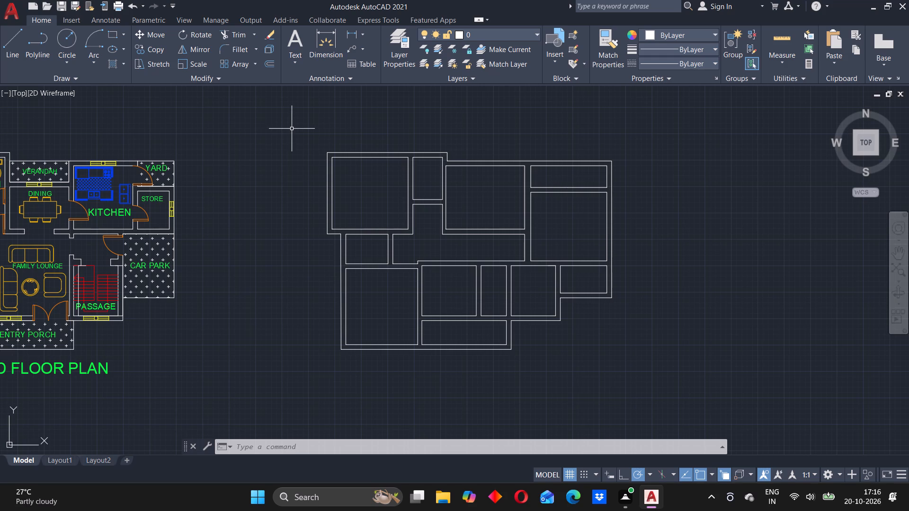
Join all the wall lines of the redrawn plan.
click(275, 118)
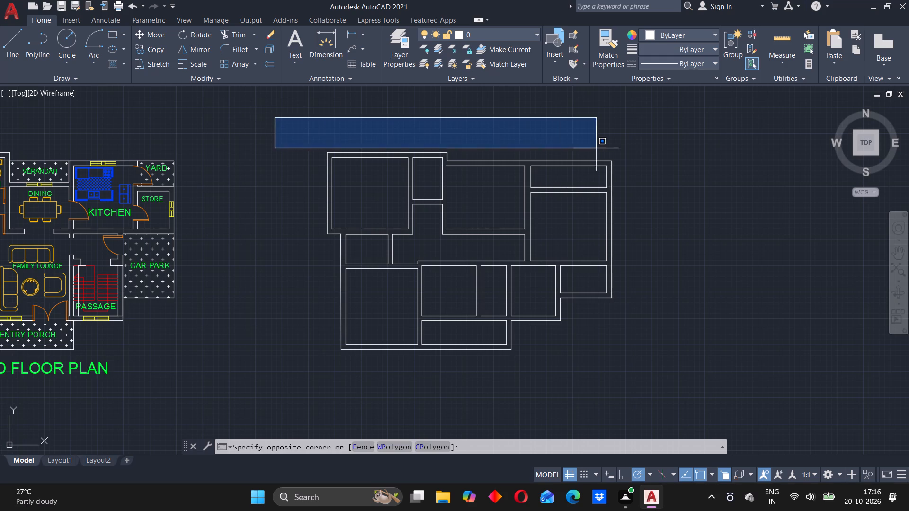
click(671, 376)
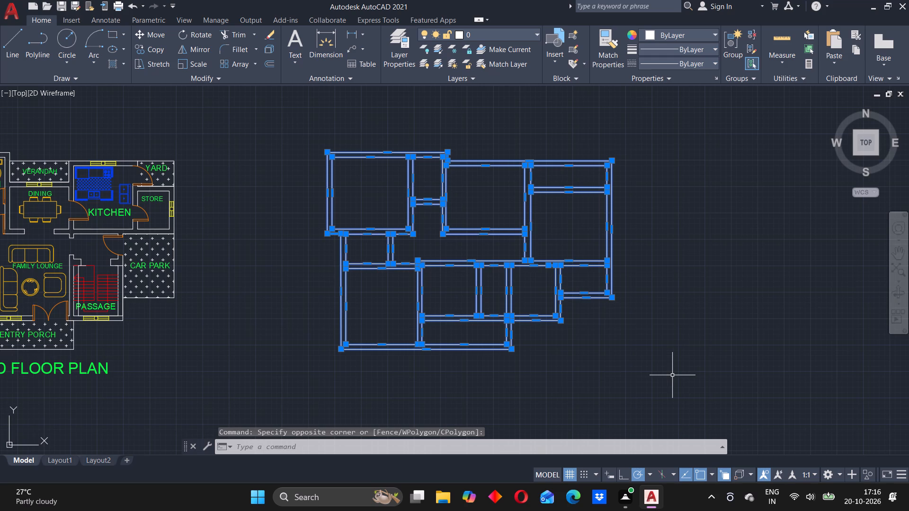
text(JOIN)
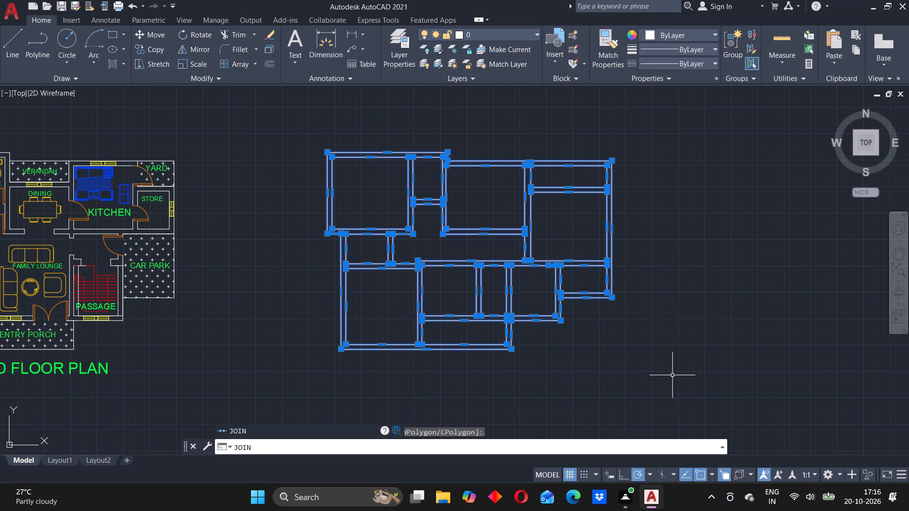
key(Return)
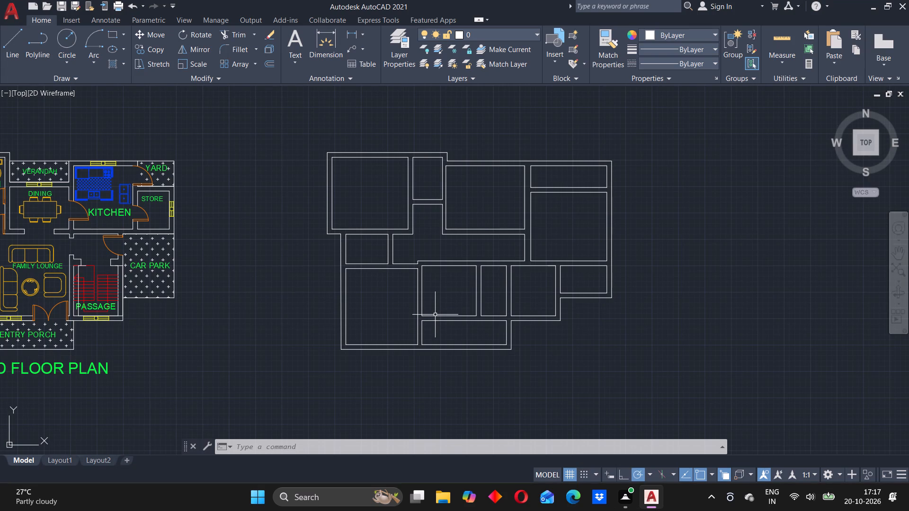
Copy Bedroom 1's north window from the reference plan into the north wall of the redrawn plan's northwest room, using its inner corner as base point.
middle_drag(257, 263, 515, 221)
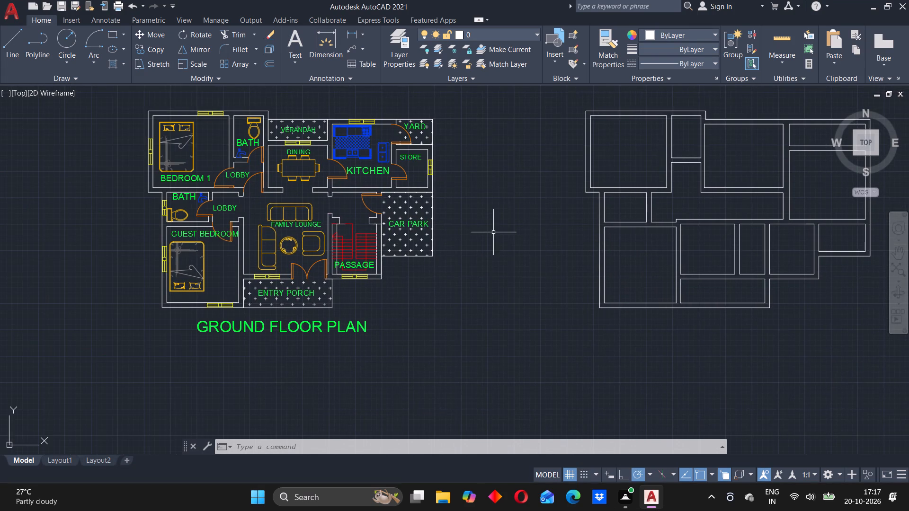
middle_drag(493, 233, 485, 250)
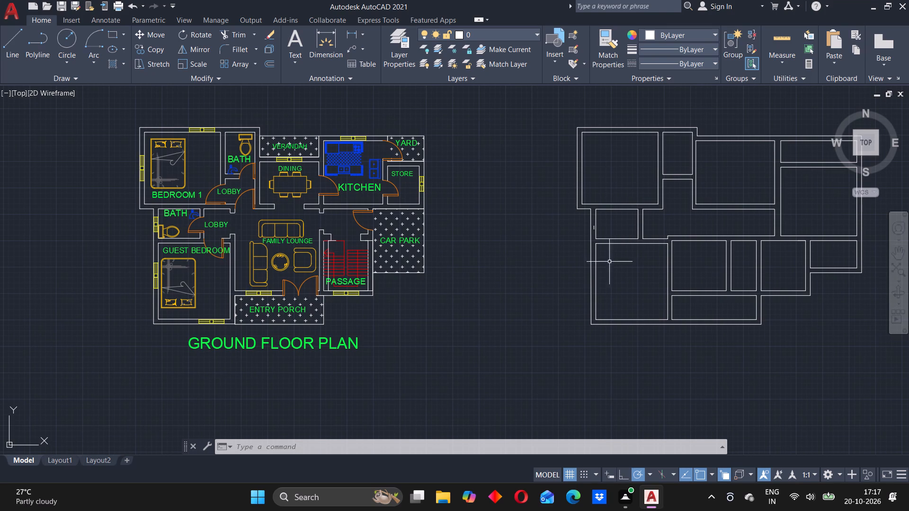
scroll(288, 185, up, 1)
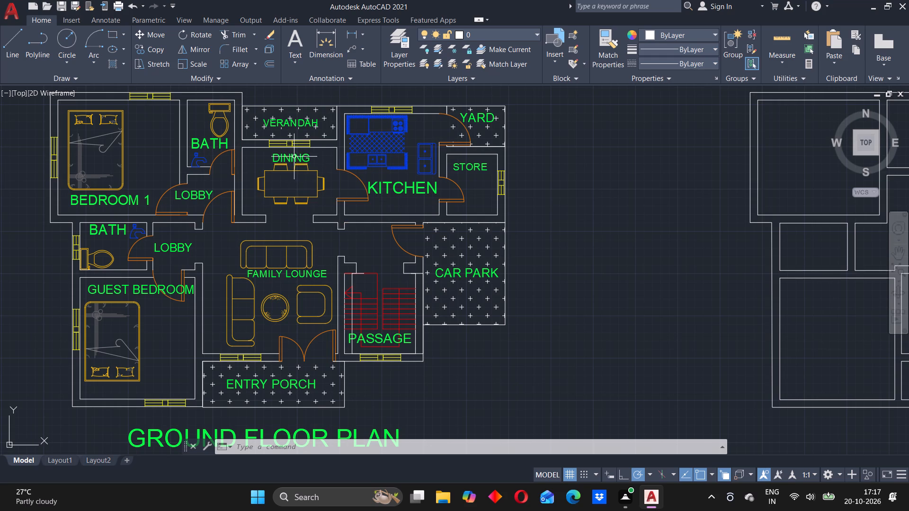
click(143, 96)
key(c)
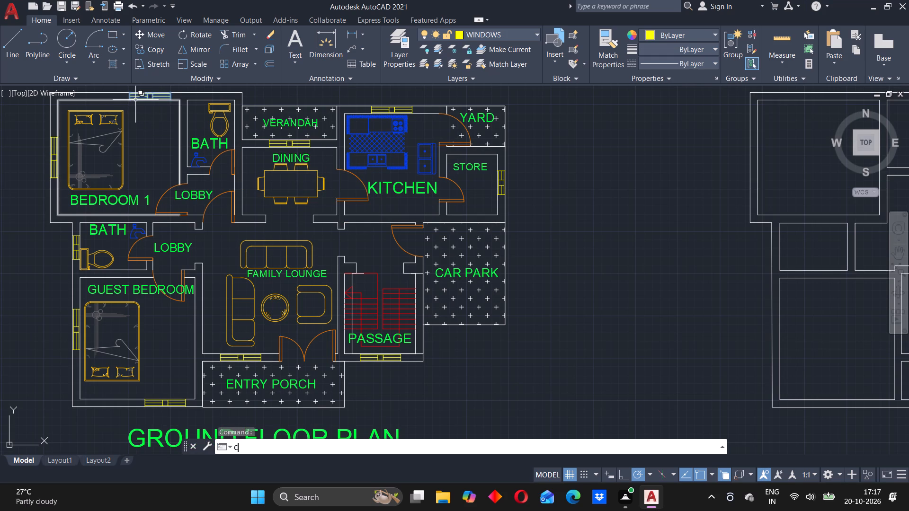
key(o)
key(Return)
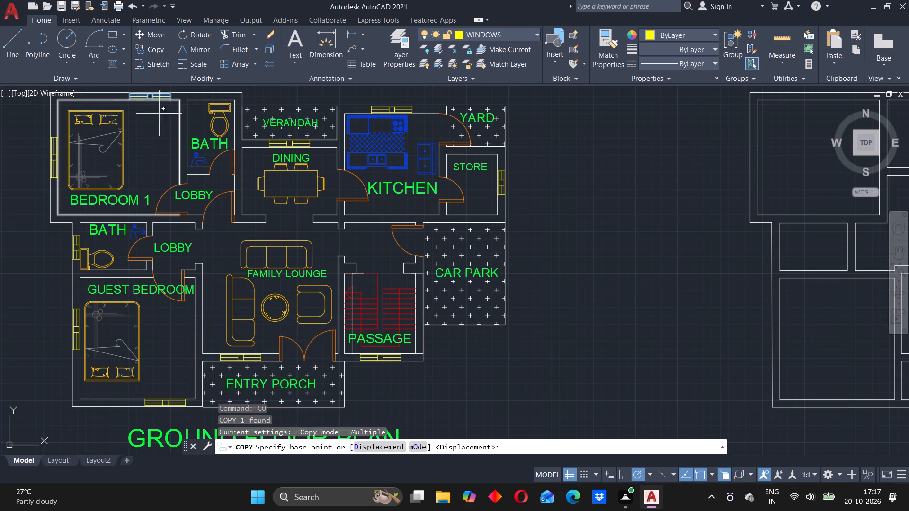
scroll(169, 100, up, 3)
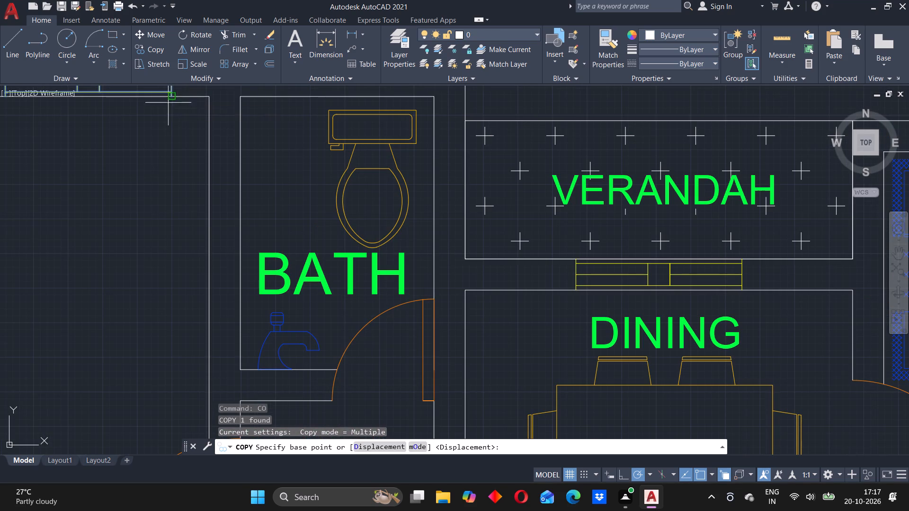
middle_drag(170, 113, 186, 193)
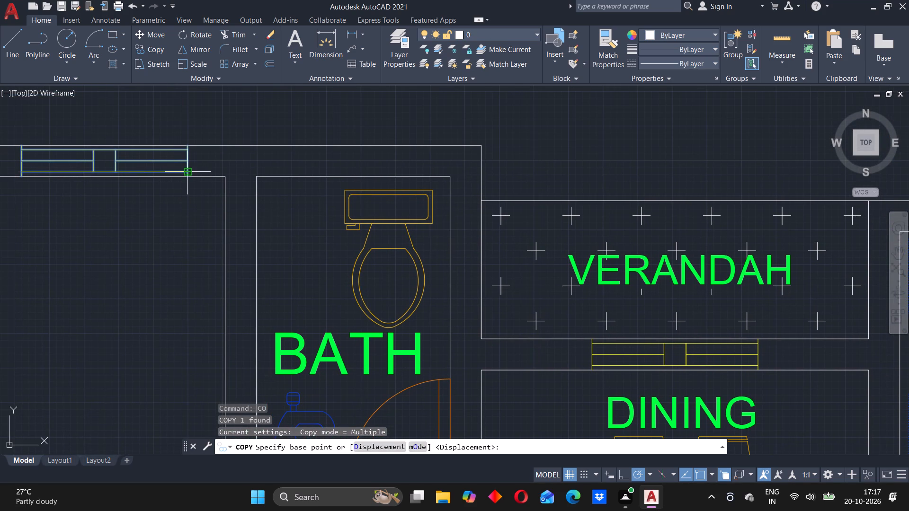
click(190, 176)
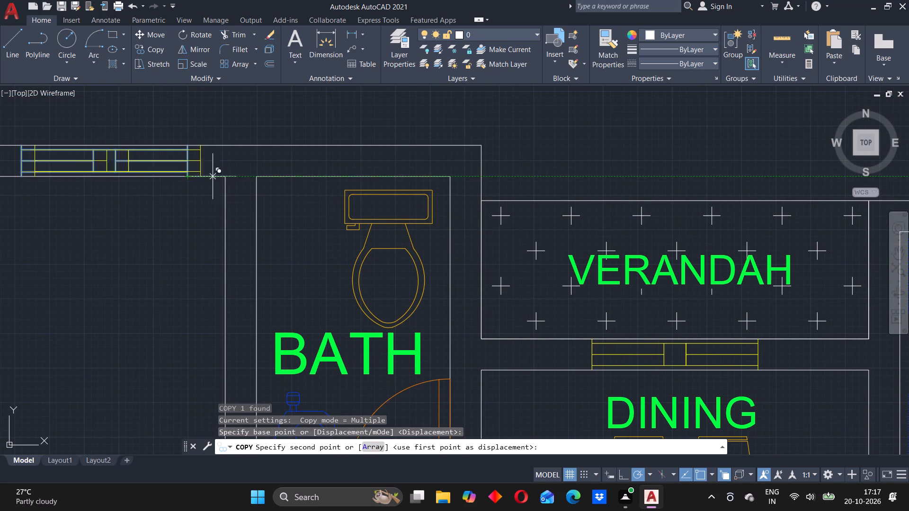
scroll(599, 181, down, 4)
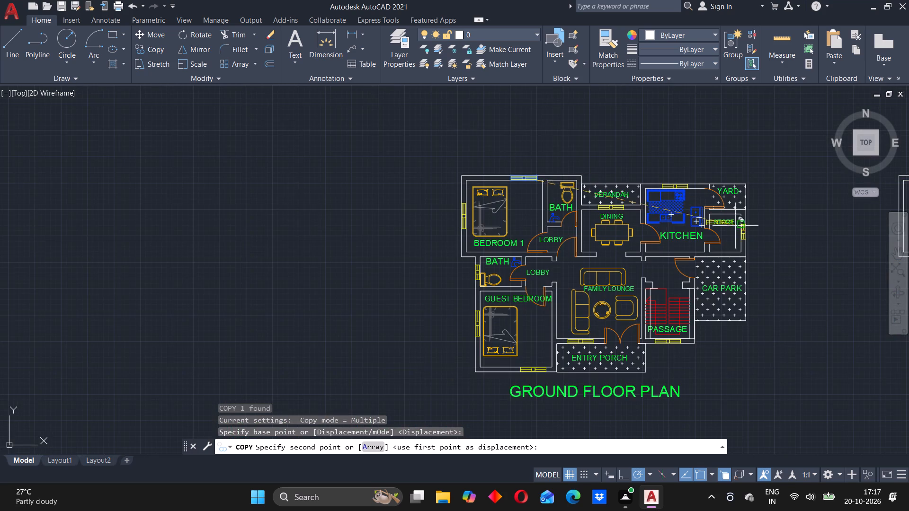
middle_drag(754, 228, 403, 227)
scroll(599, 176, up, 2)
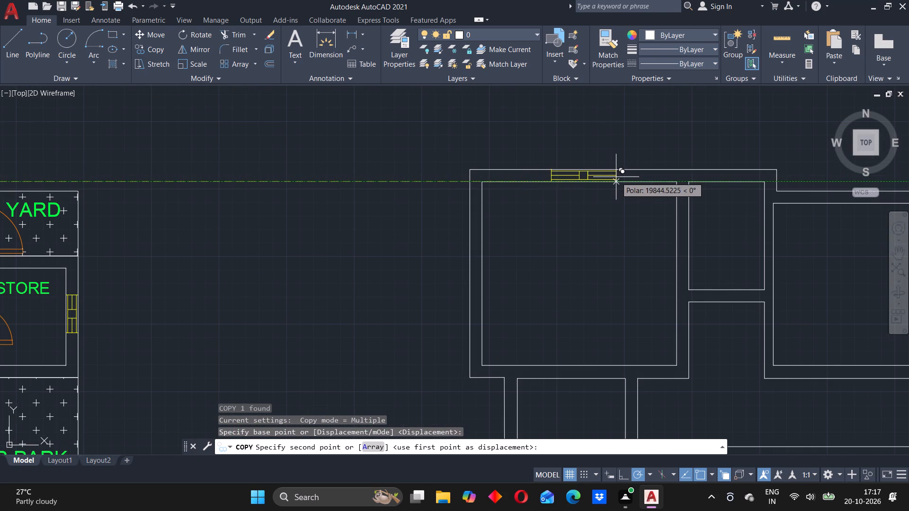
click(616, 177)
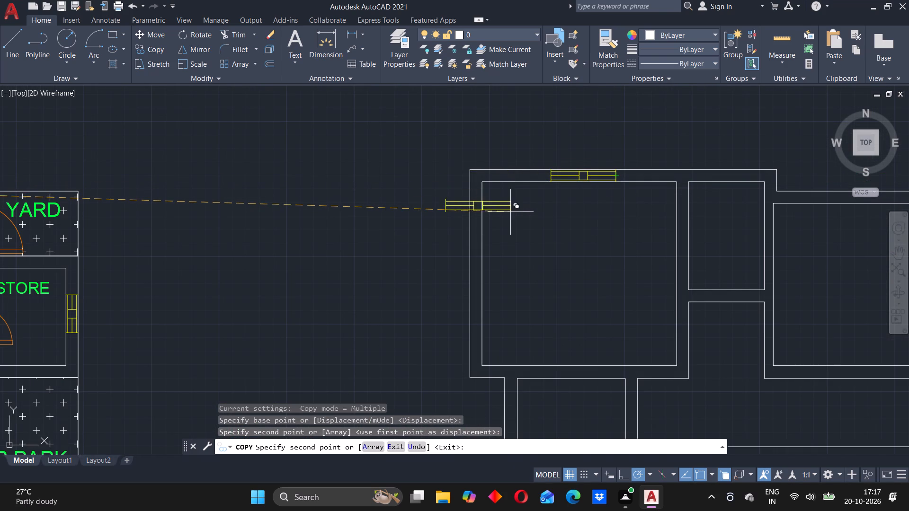
Place two more window copies in the north wall of the wide room east of the narrow northern room, the second ending at its east corner.
middle_drag(813, 238, 625, 287)
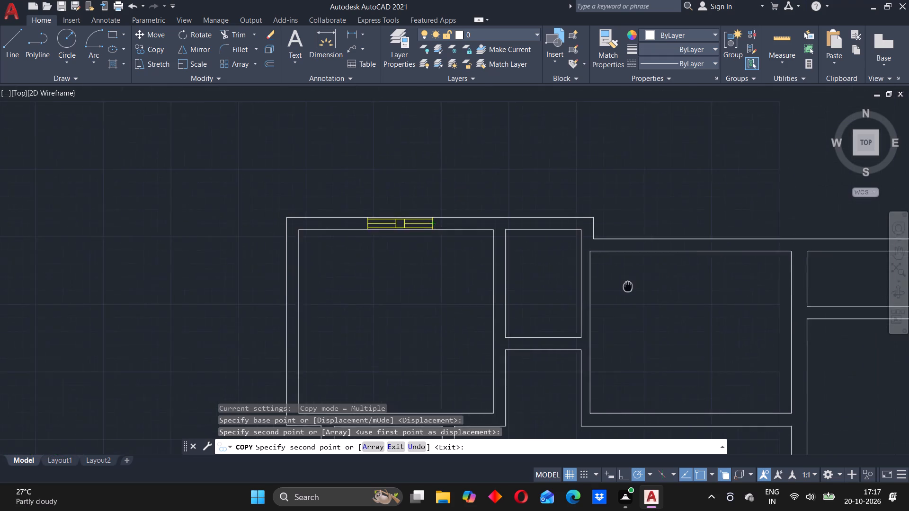
middle_drag(625, 287, 592, 290)
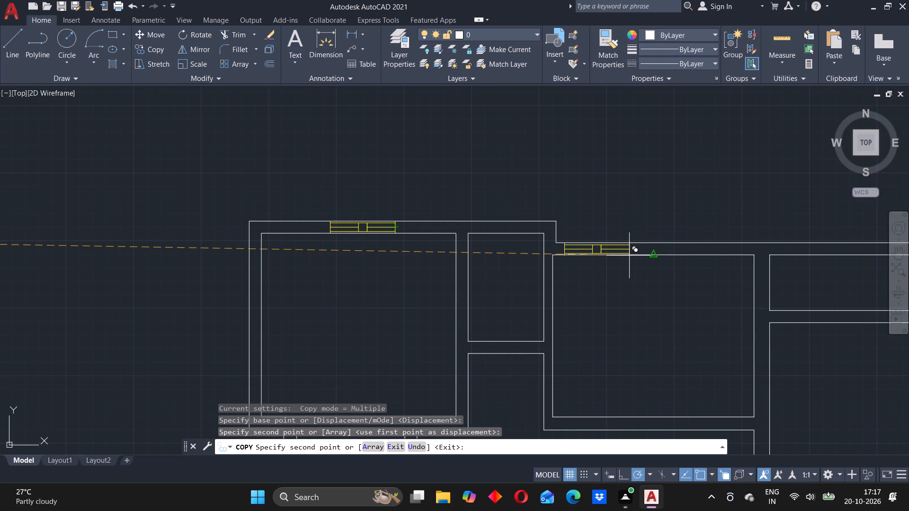
click(629, 255)
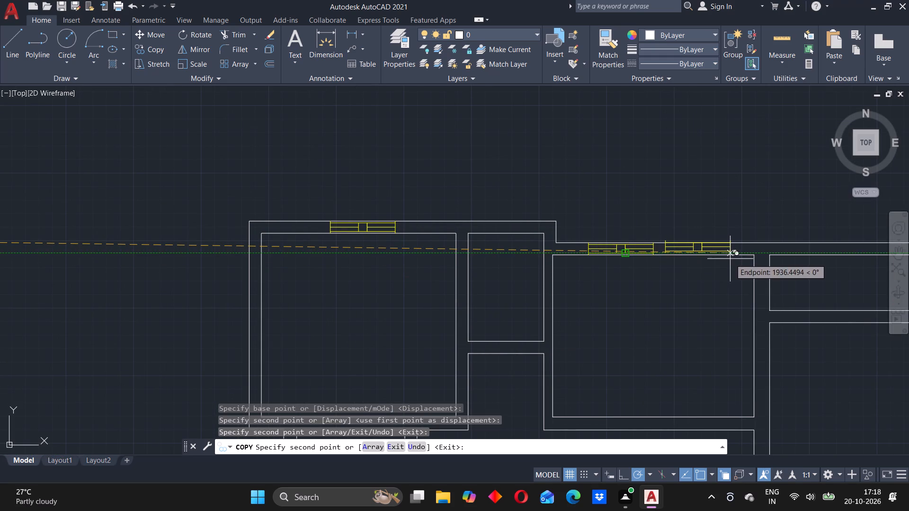
scroll(727, 260, up, 3)
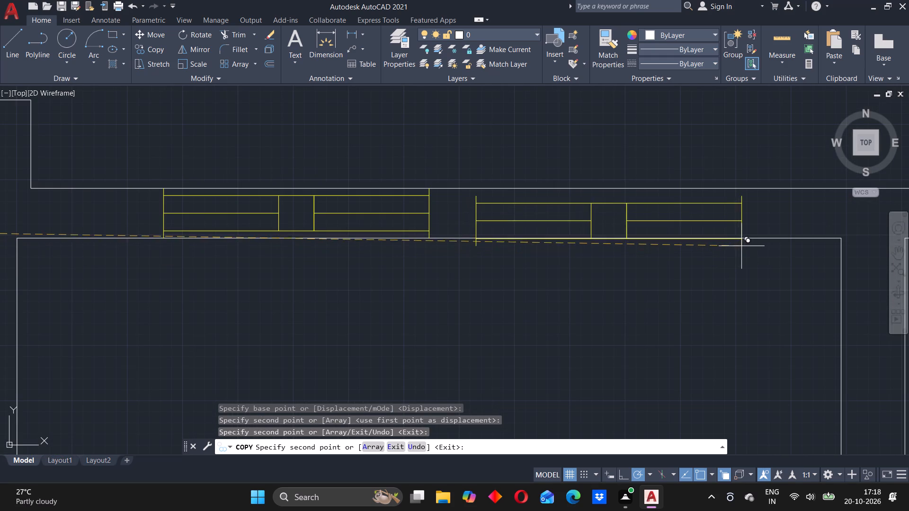
click(742, 238)
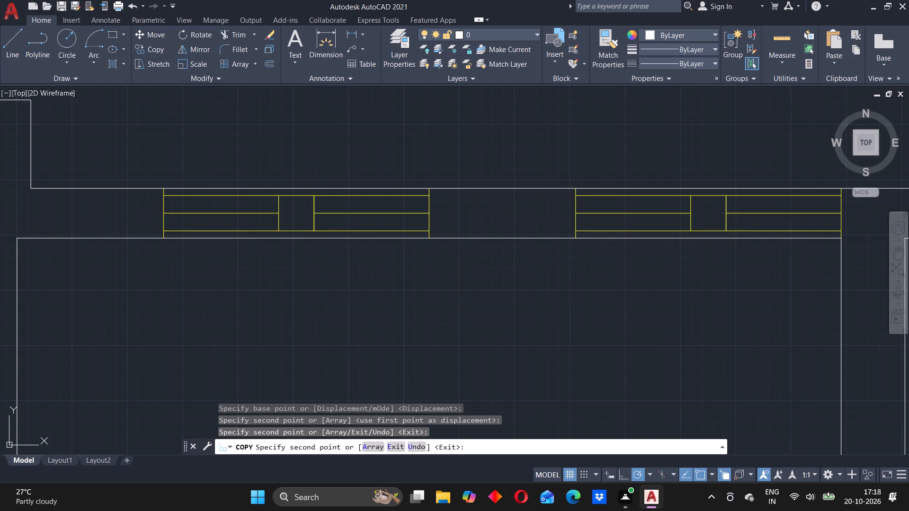
Place window copies in the wall north of the long porch room and in the south wall of the room to its northeast.
scroll(588, 279, down, 3)
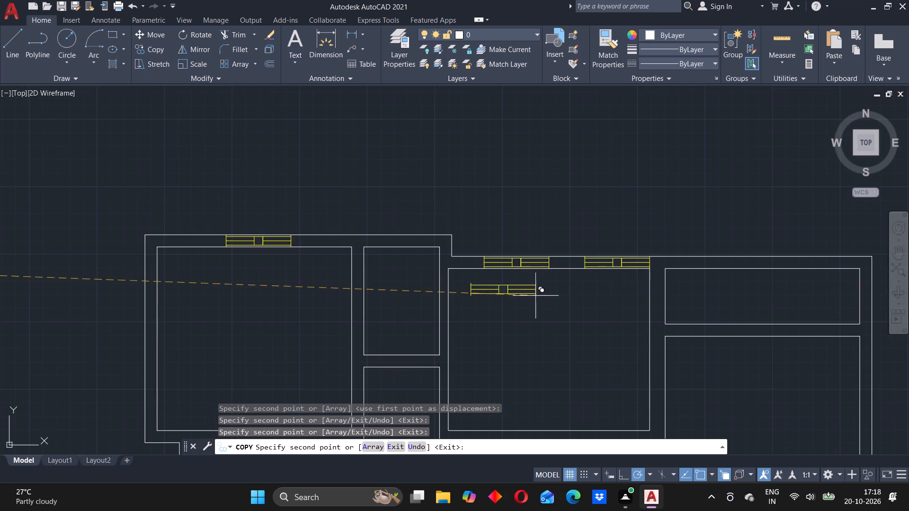
middle_drag(534, 297, 629, 193)
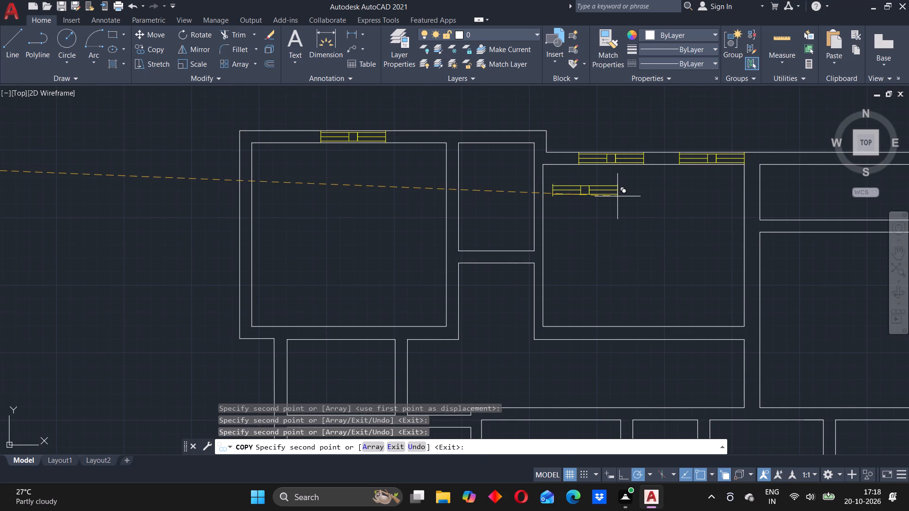
middle_drag(531, 330, 528, 181)
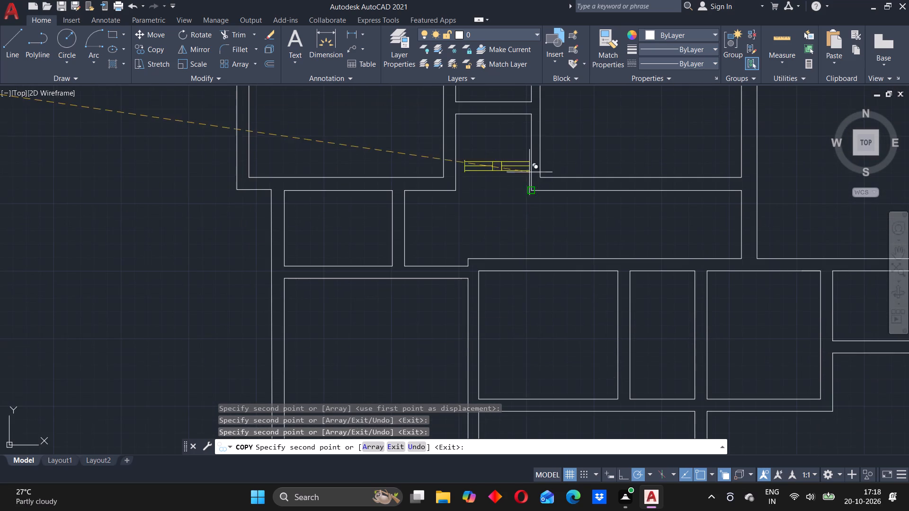
middle_drag(591, 316, 558, 230)
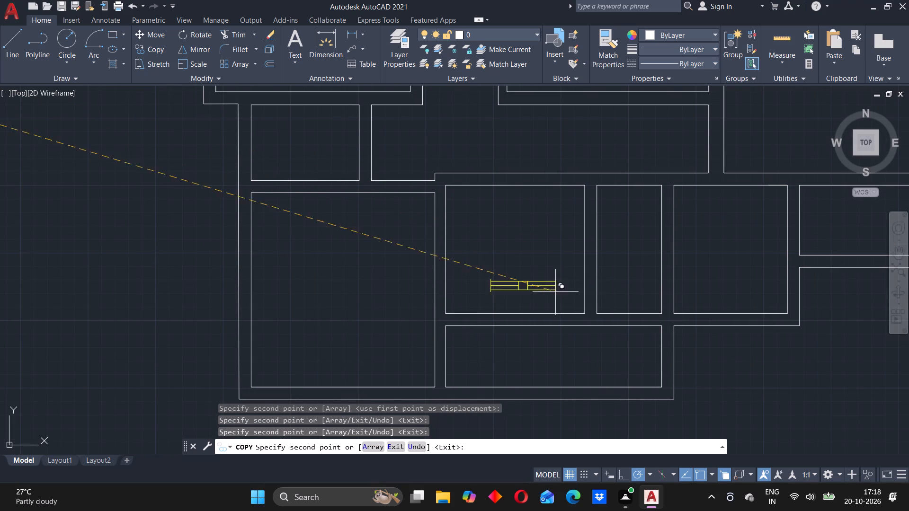
click(540, 326)
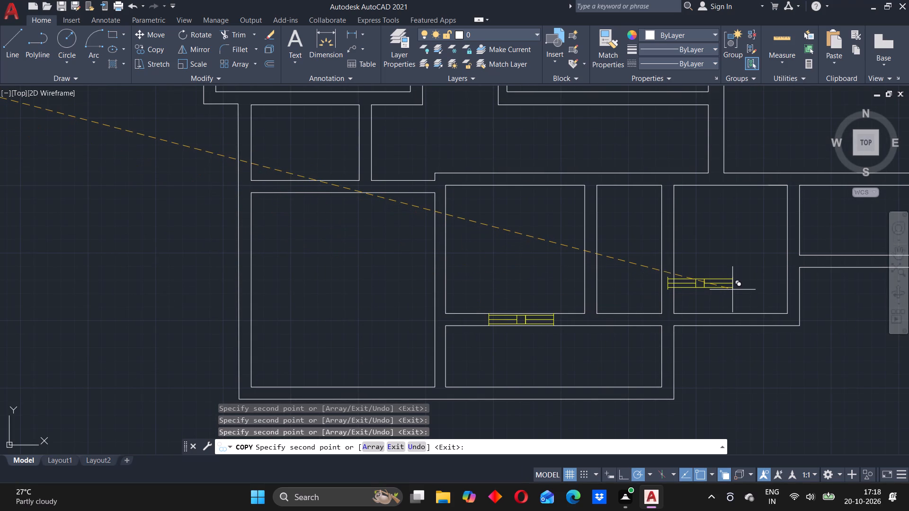
click(763, 326)
Place a window copy ending at the redrawn plan's outer southwest corner and a loose copy in the open space west of the plan.
middle_drag(785, 363, 781, 363)
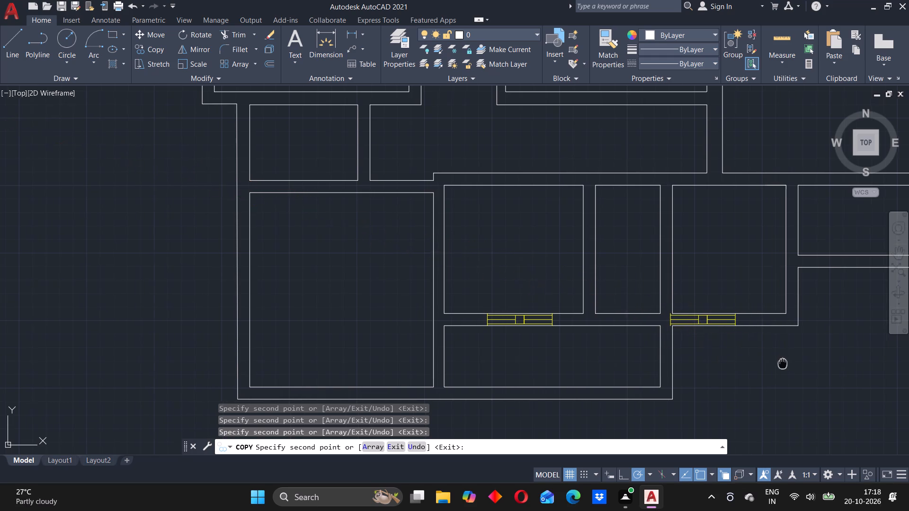
middle_drag(781, 363, 598, 350)
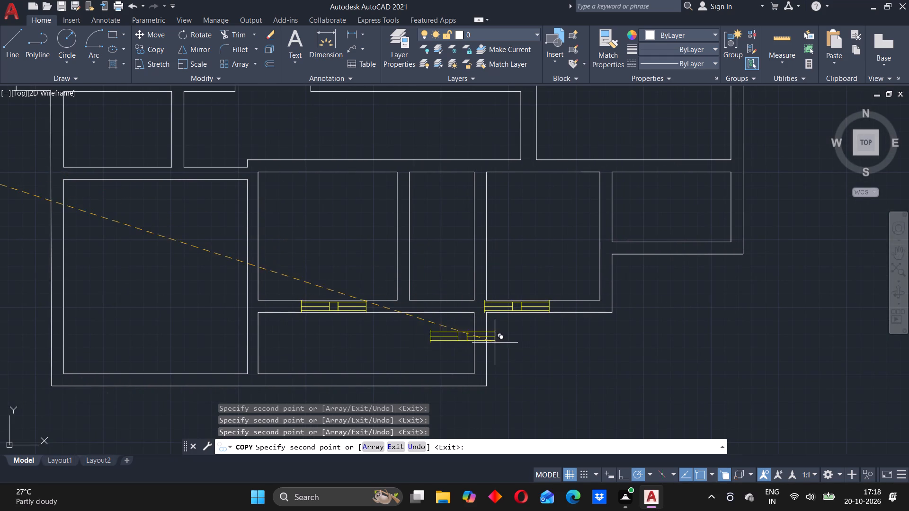
middle_drag(466, 342, 668, 315)
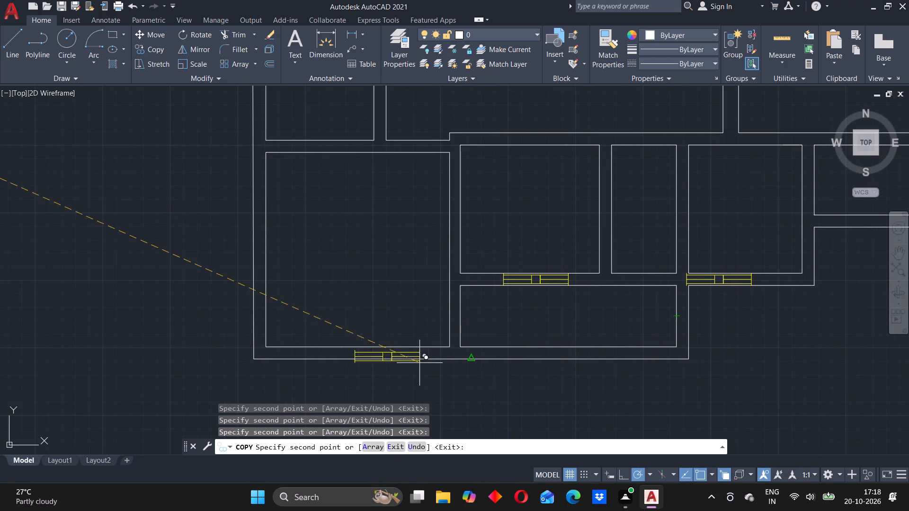
click(359, 360)
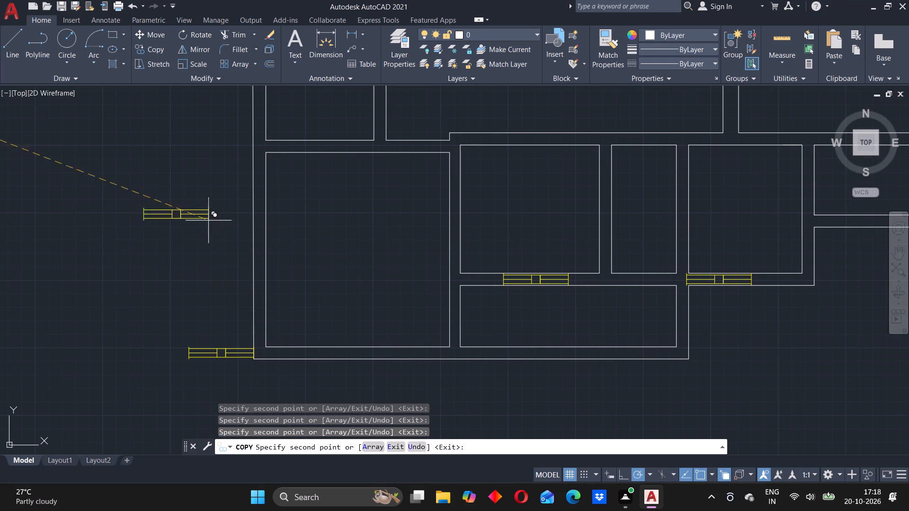
click(183, 203)
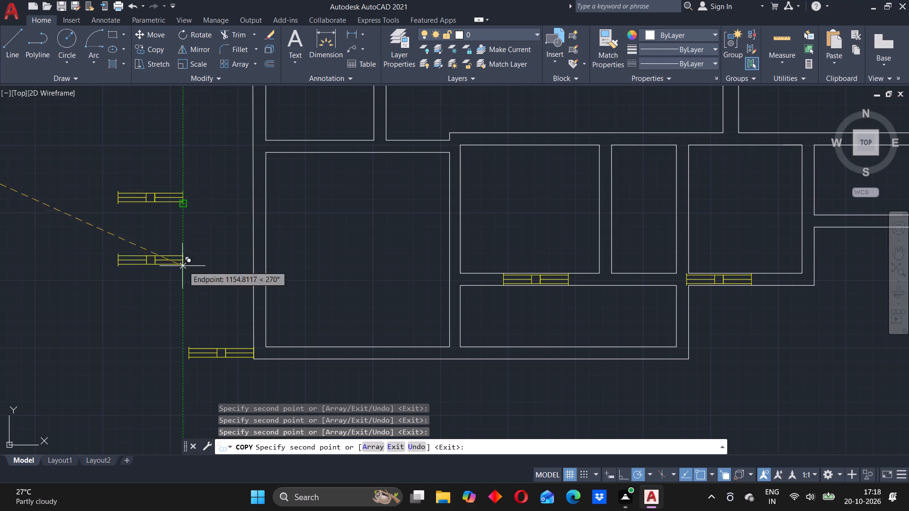
key(Escape)
Rotate the loose window west of the redrawn plan by 270° about its southeast corner so it stands vertical.
click(183, 197)
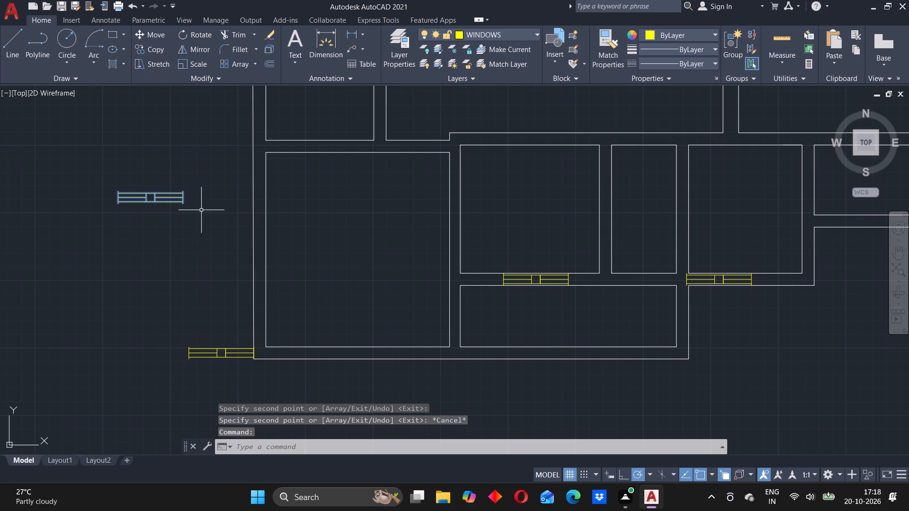
text(RO)
key(Return)
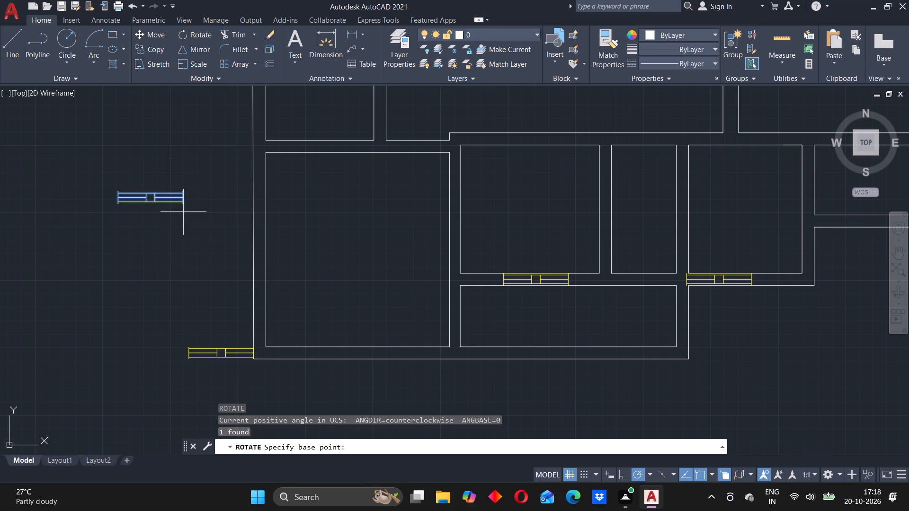
click(183, 208)
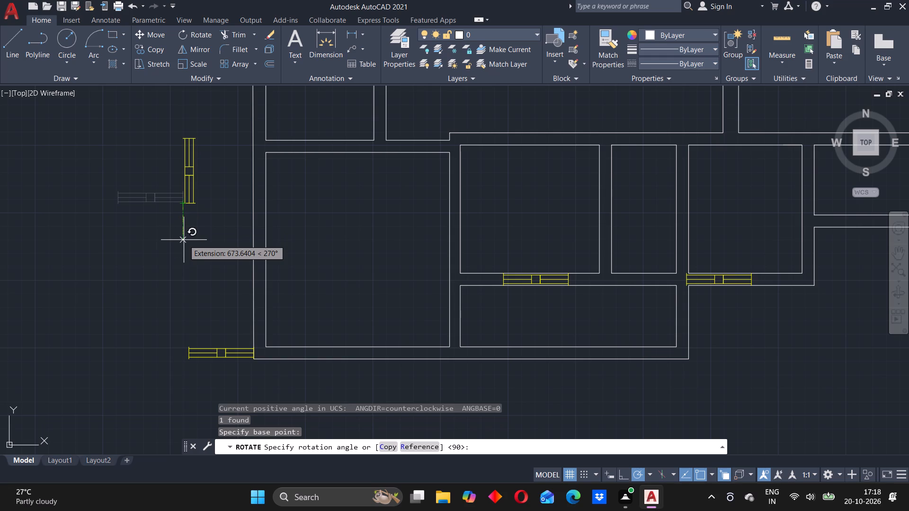
click(184, 240)
Copy the vertical window by its southeast corner into the west walls of the redrawn plan's southwest and northwest rooms.
click(191, 165)
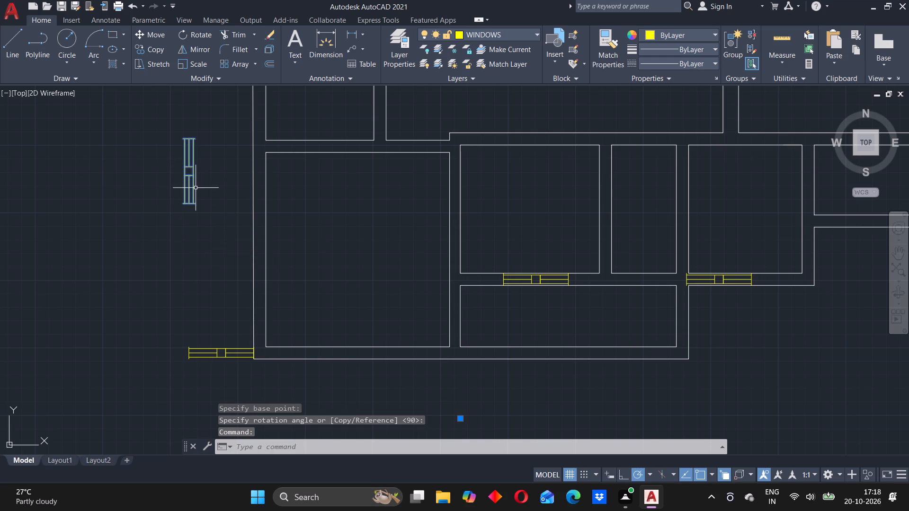
text(CO)
key(Return)
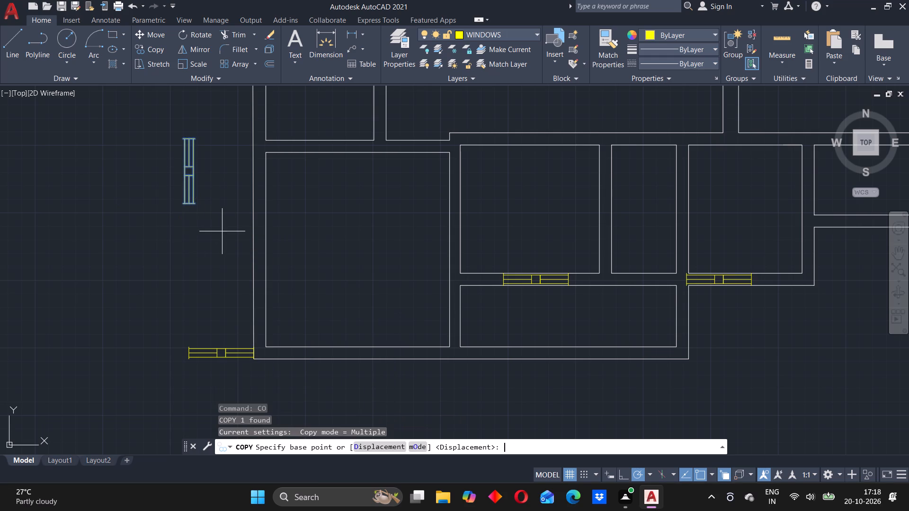
scroll(179, 208, up, 3)
click(242, 189)
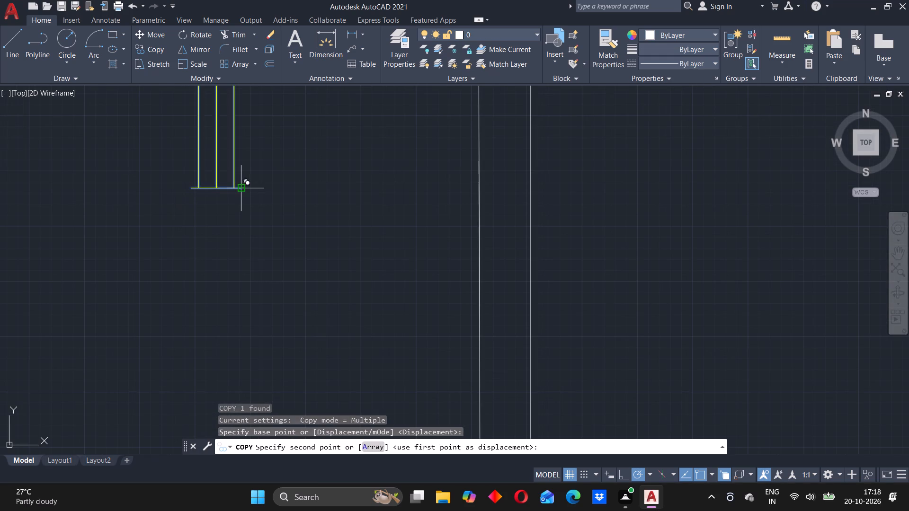
scroll(529, 333, down, 4)
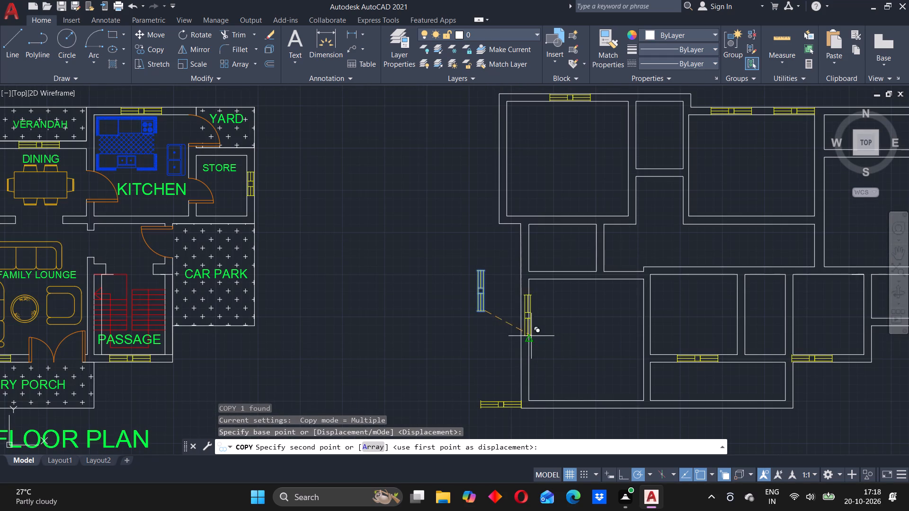
scroll(527, 364, up, 2)
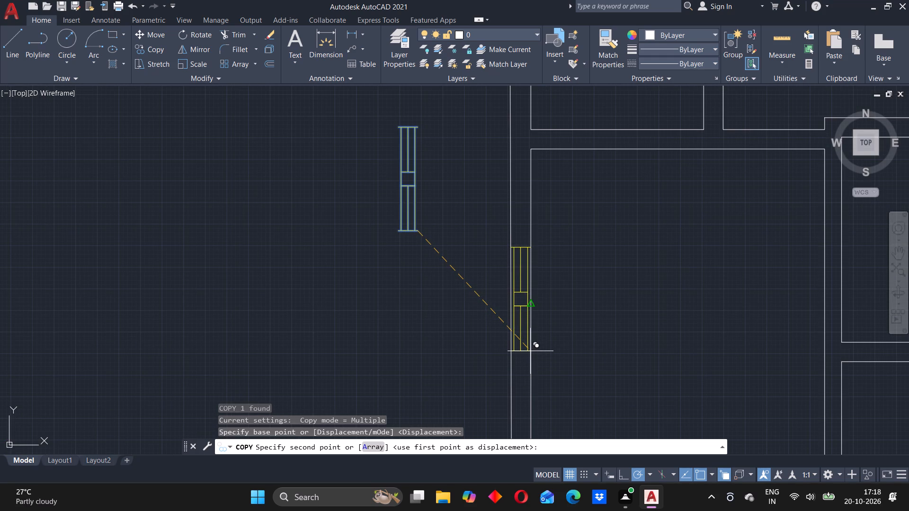
click(530, 351)
scroll(622, 287, down, 1)
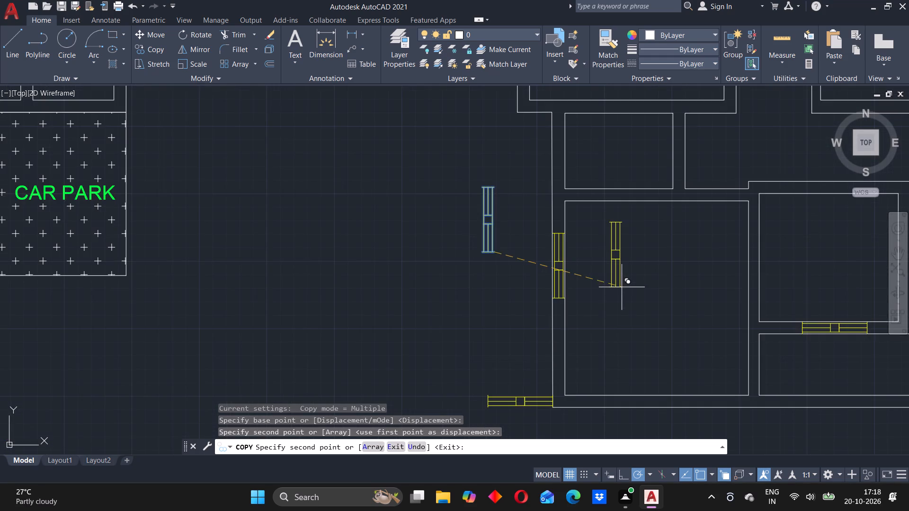
scroll(622, 287, down, 3)
middle_drag(675, 281, 589, 337)
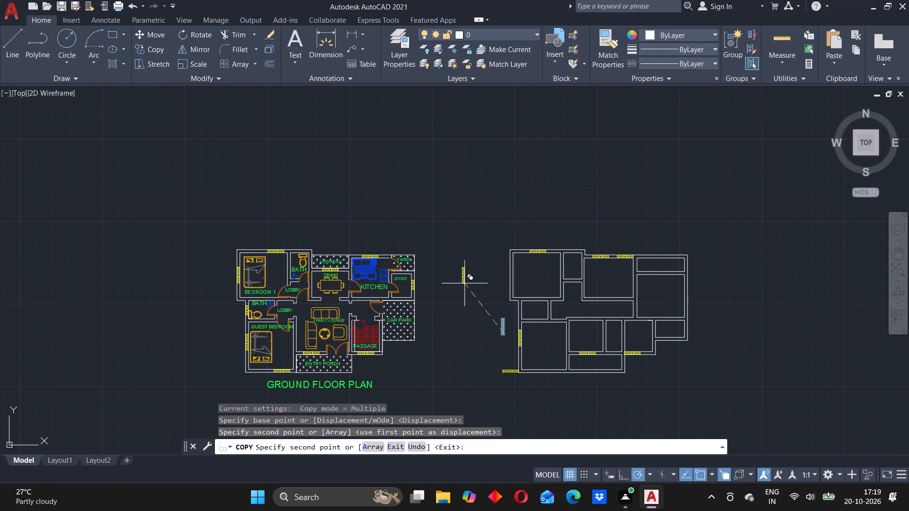
scroll(526, 285, up, 3)
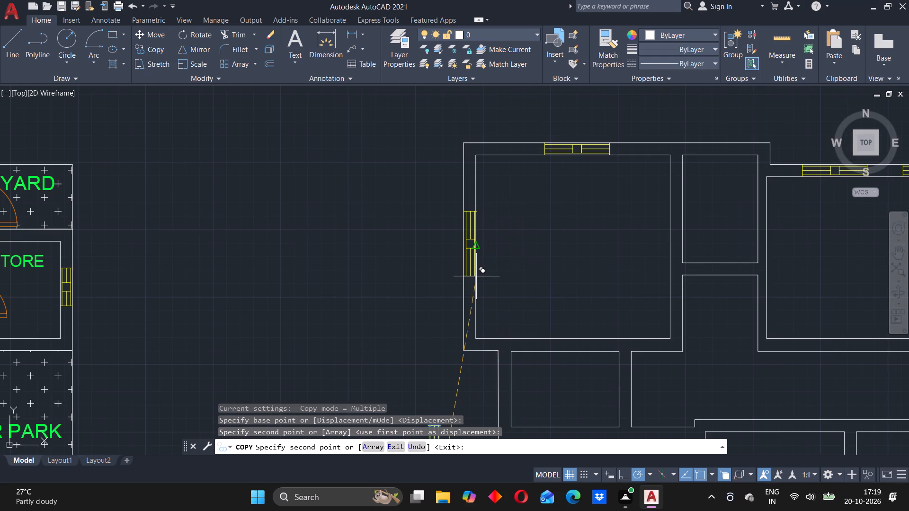
click(476, 272)
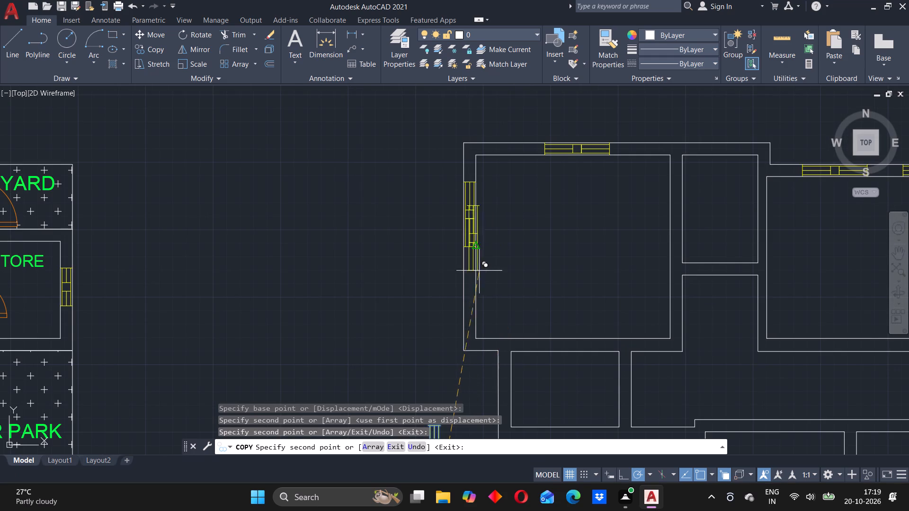
Place another vertical window copy in the outer east wall of the redrawn plan's large eastern room and end copying.
scroll(575, 251, down, 2)
middle_drag(665, 286, 606, 259)
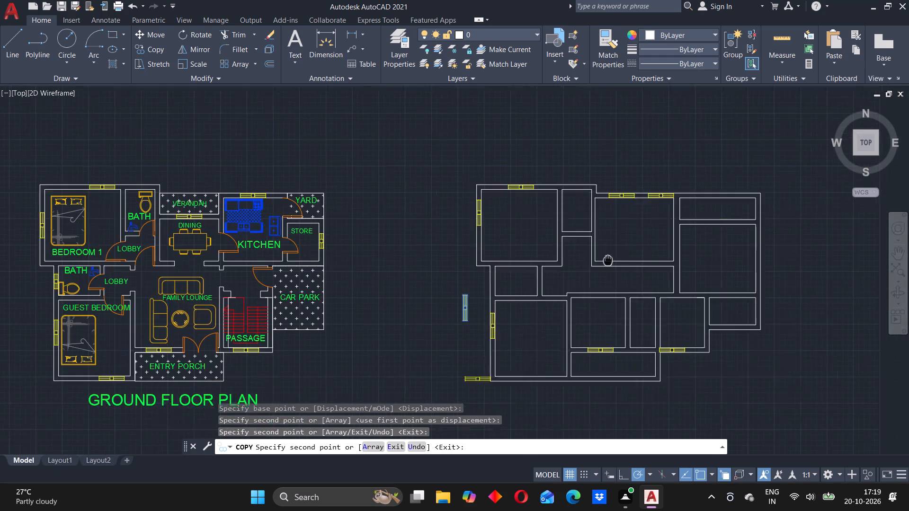
middle_drag(606, 259, 537, 208)
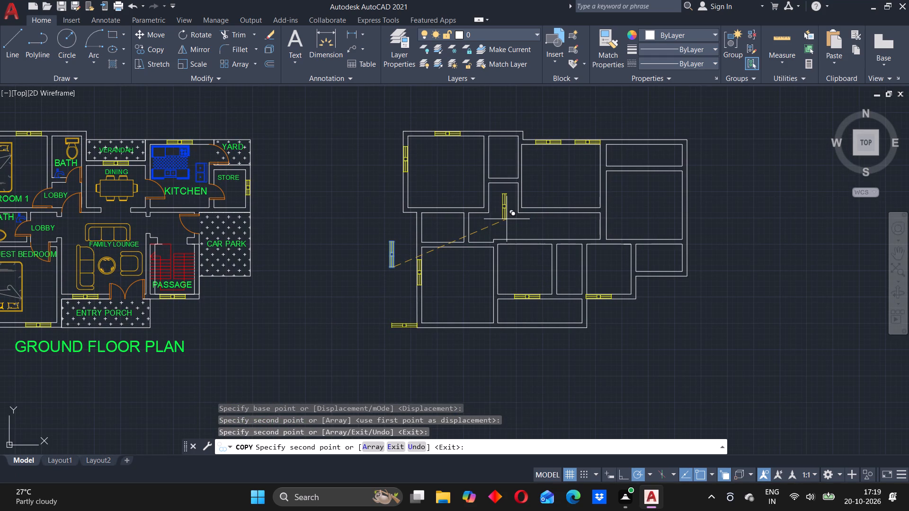
scroll(685, 208, up, 1)
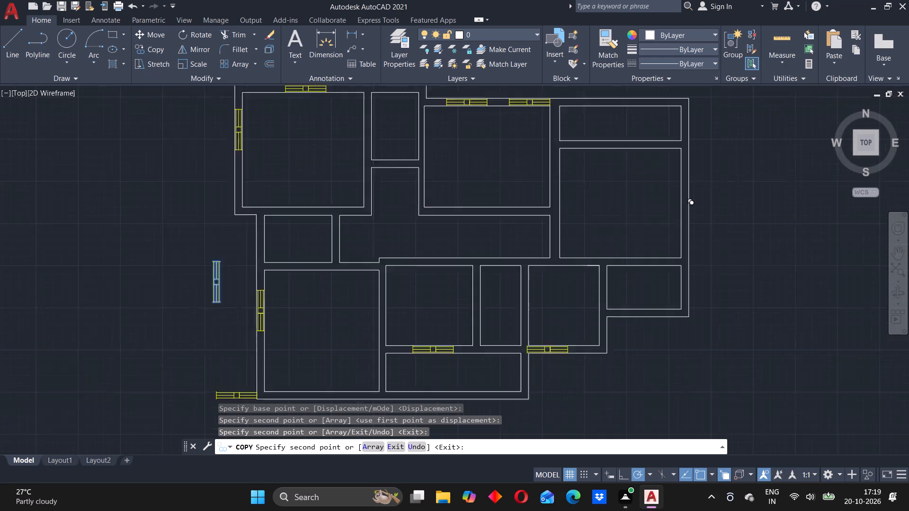
scroll(685, 208, up, 2)
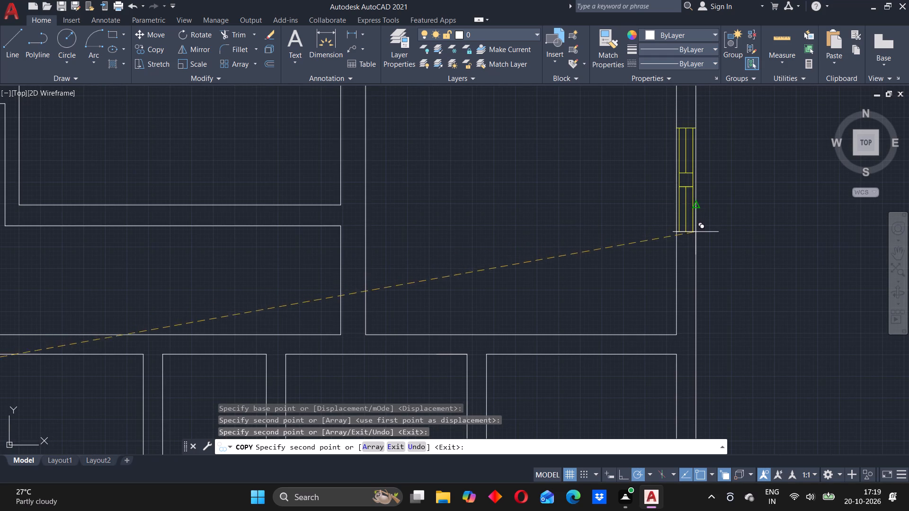
click(696, 243)
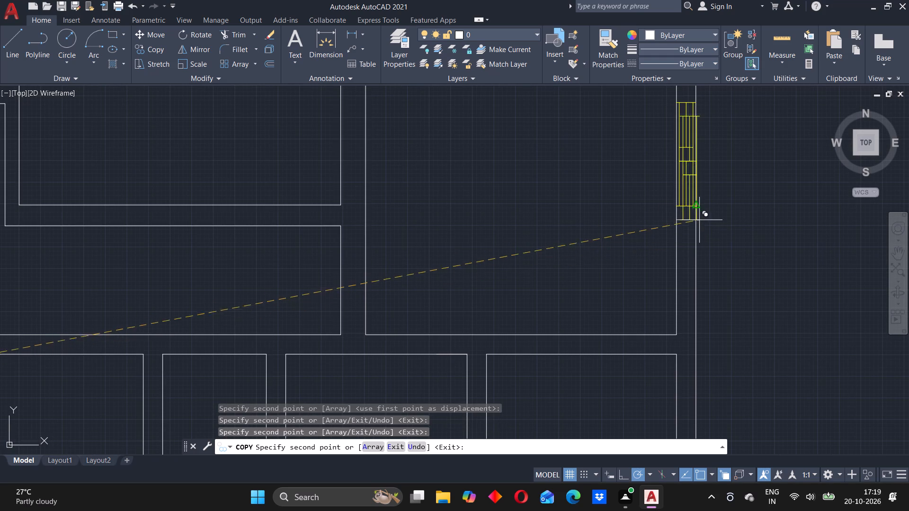
scroll(698, 215, down, 1)
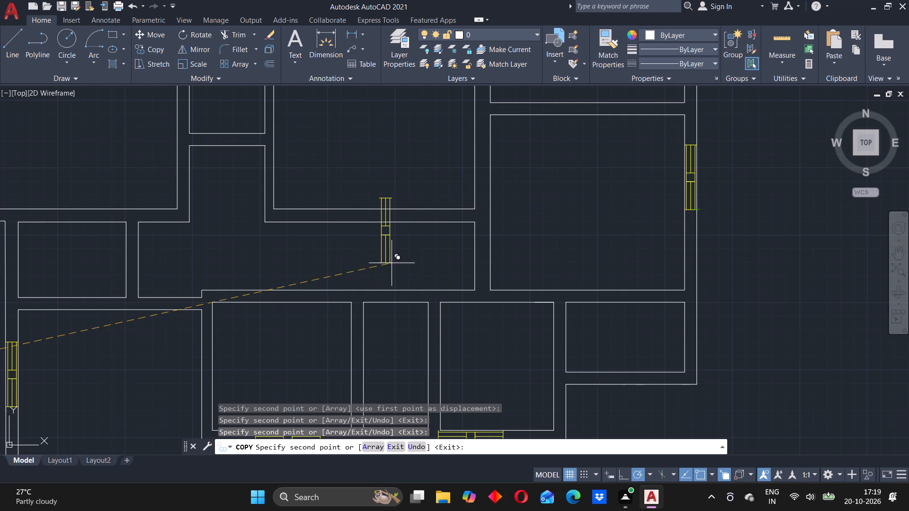
key(Escape)
Move the window at the outer southwest corner horizontally east into the southwest room's south wall, east of its middle.
scroll(394, 264, up, 1)
scroll(394, 264, down, 4)
middle_drag(348, 321, 357, 282)
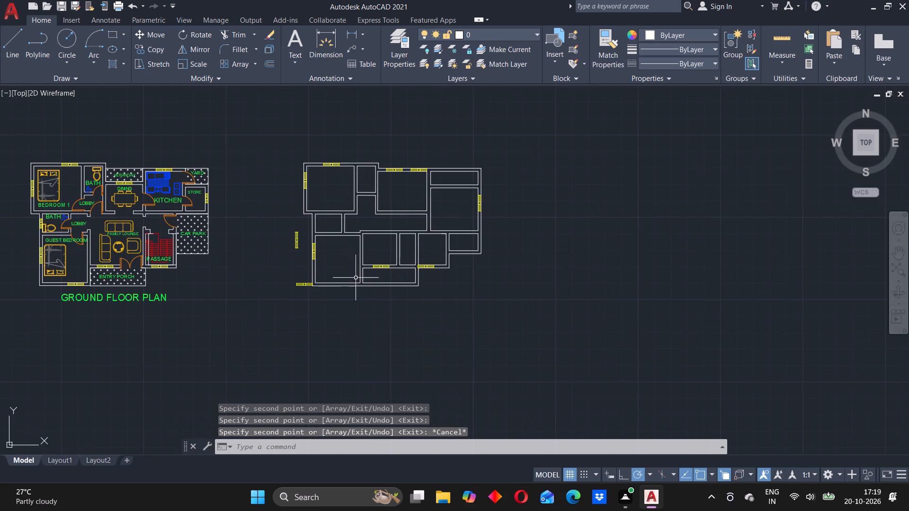
scroll(298, 278, up, 2)
click(322, 295)
key(m)
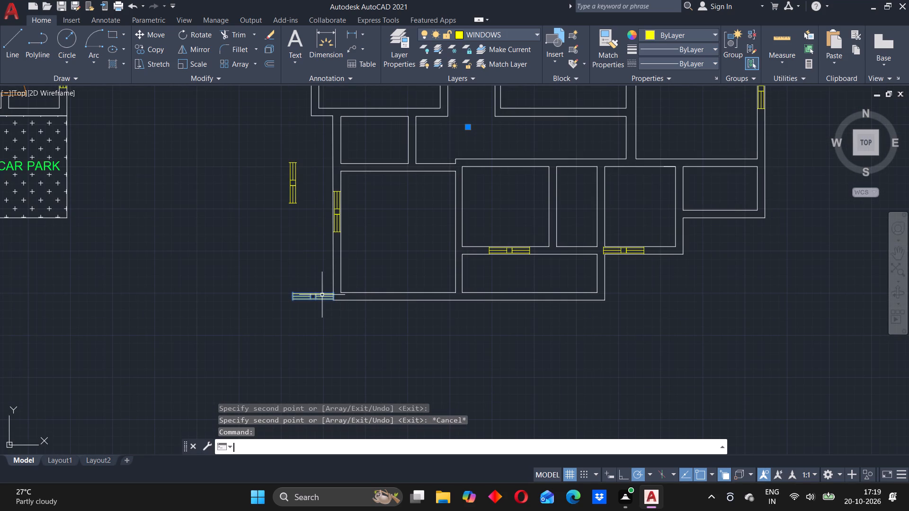
key(Return)
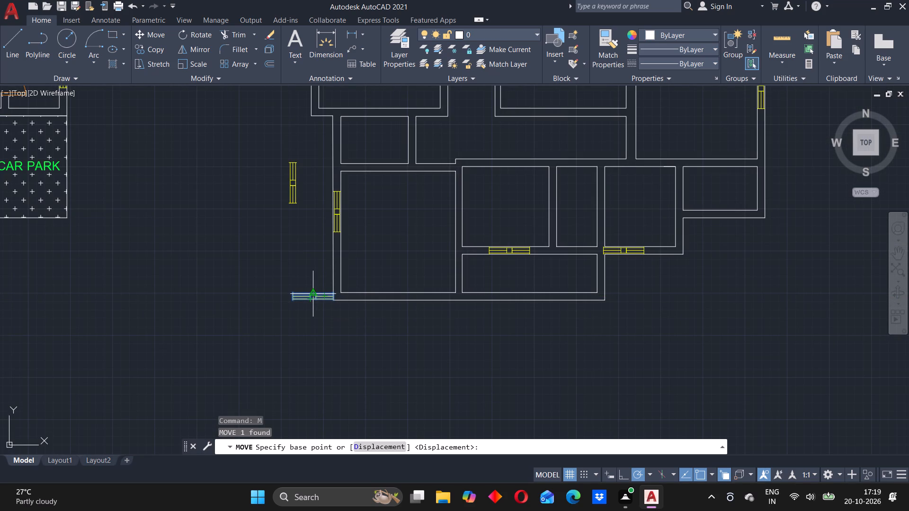
scroll(314, 296, up, 3)
click(305, 302)
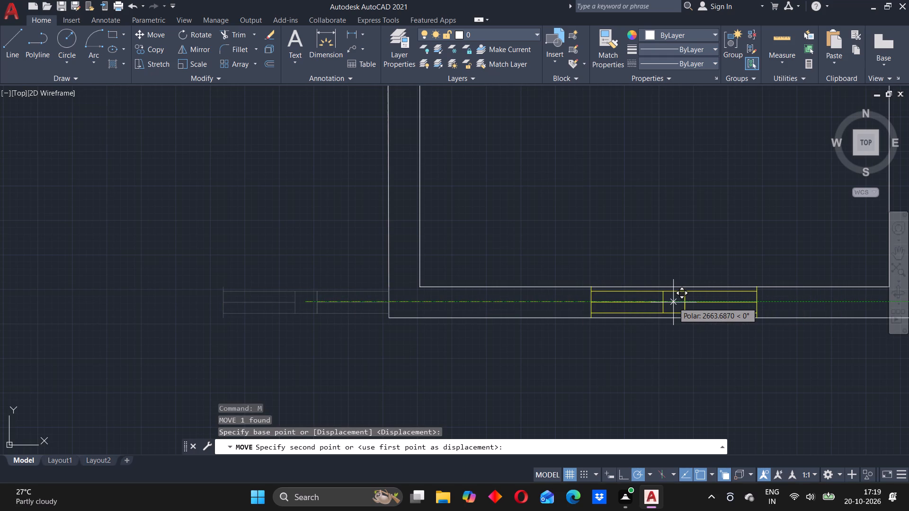
click(751, 307)
Move the window in the south wall of the room northeast of the long porch room slightly east, near that wall's middle.
scroll(663, 227, down, 2)
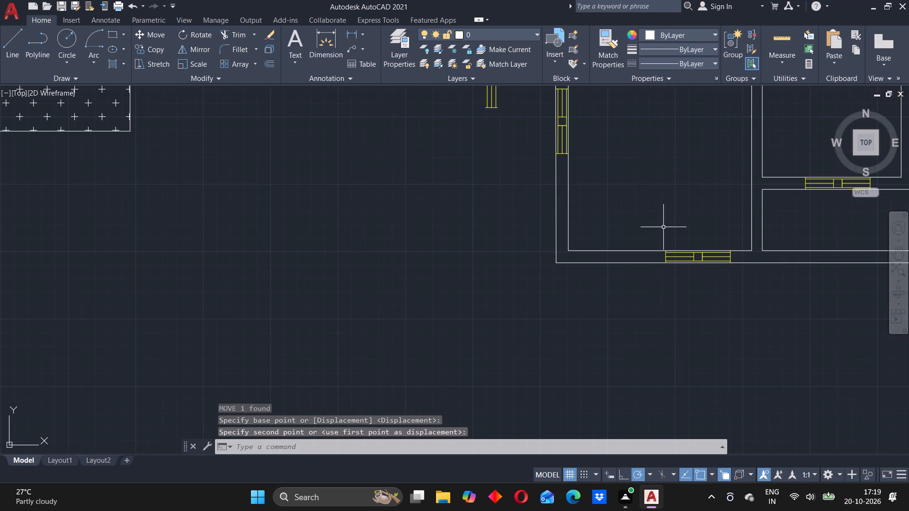
middle_drag(673, 198, 563, 335)
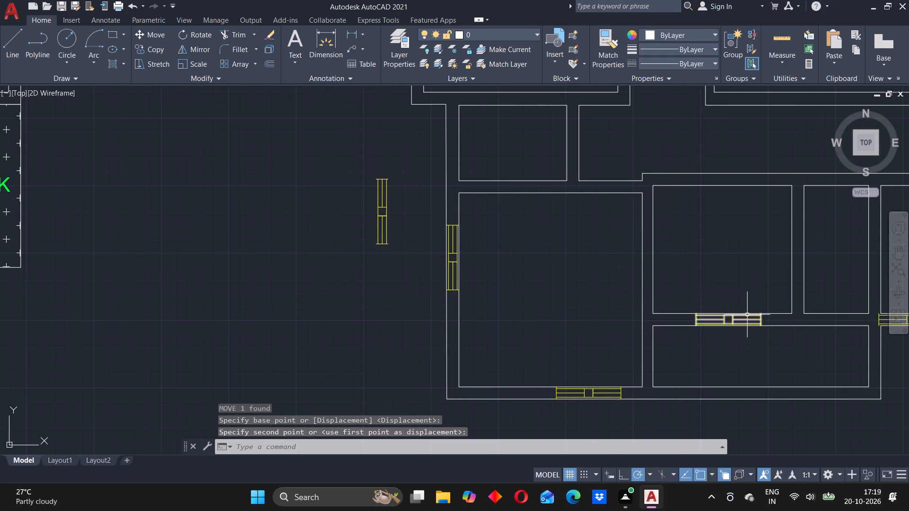
middle_drag(747, 315, 596, 342)
click(753, 350)
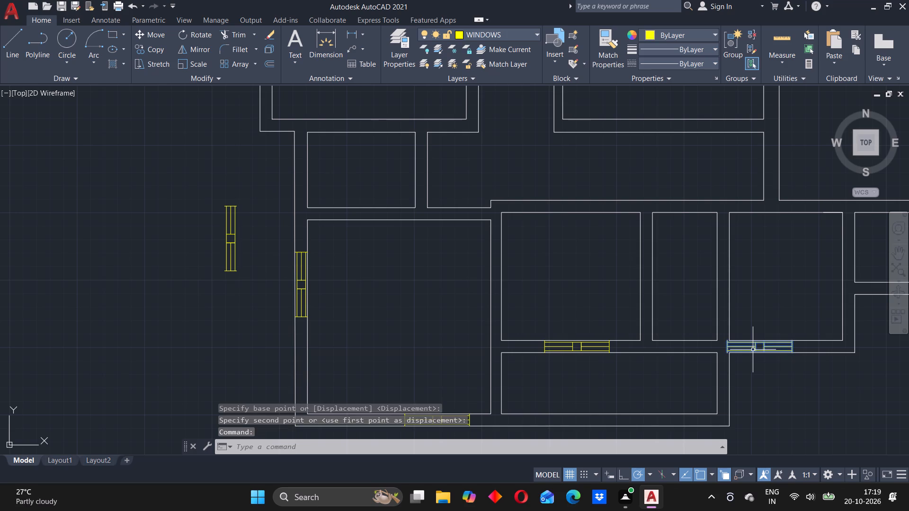
key(comma)
key(BackSpace)
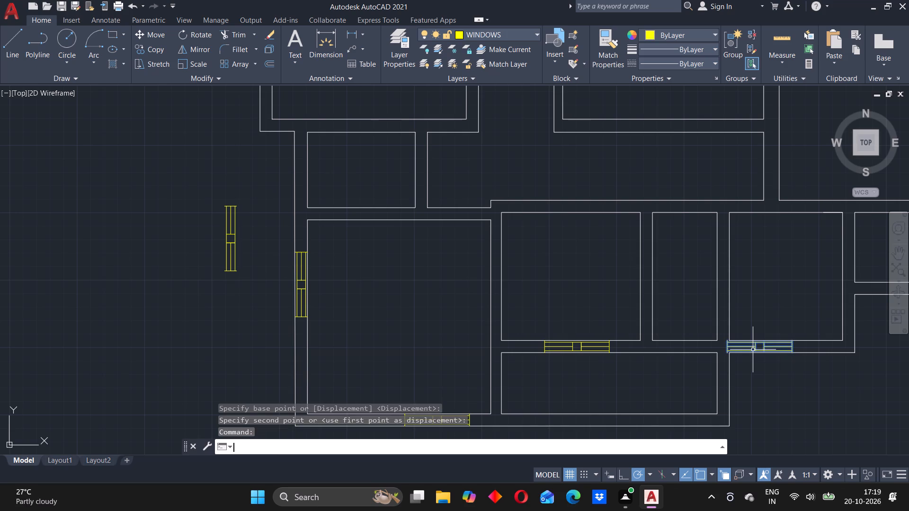
key(m)
key(Return)
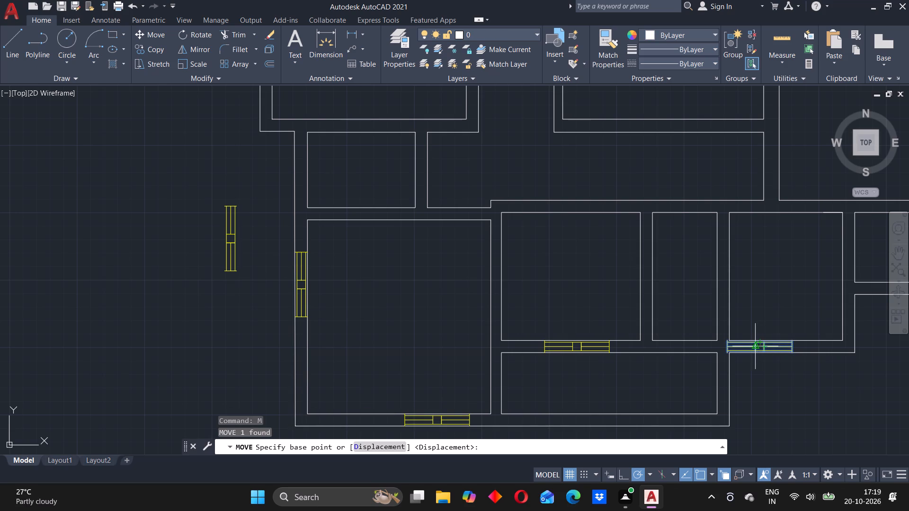
click(762, 348)
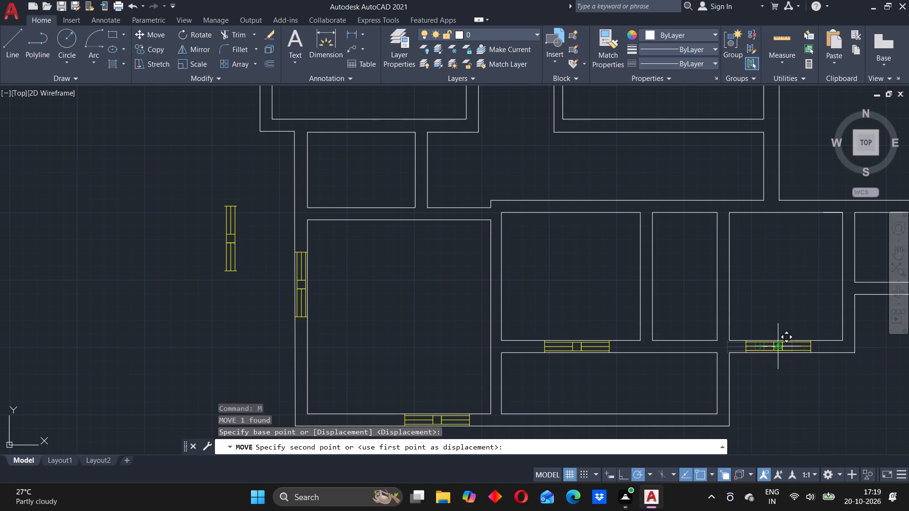
click(785, 348)
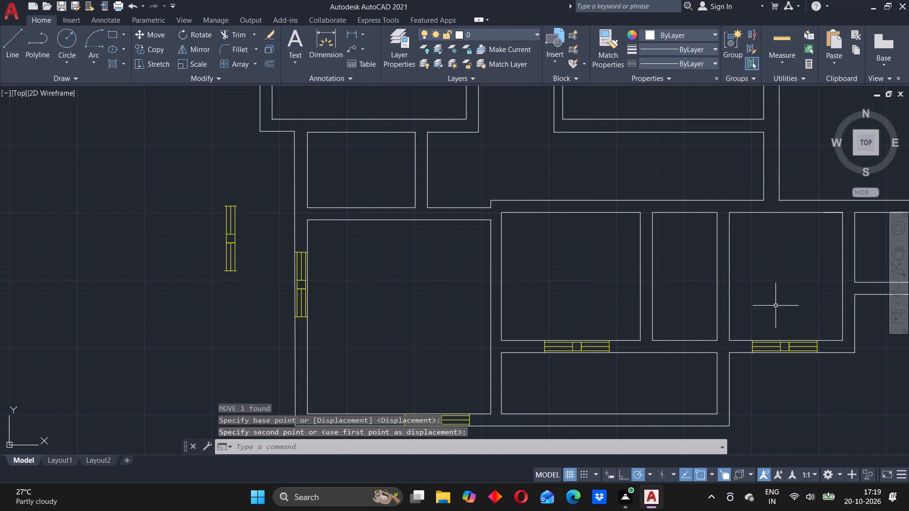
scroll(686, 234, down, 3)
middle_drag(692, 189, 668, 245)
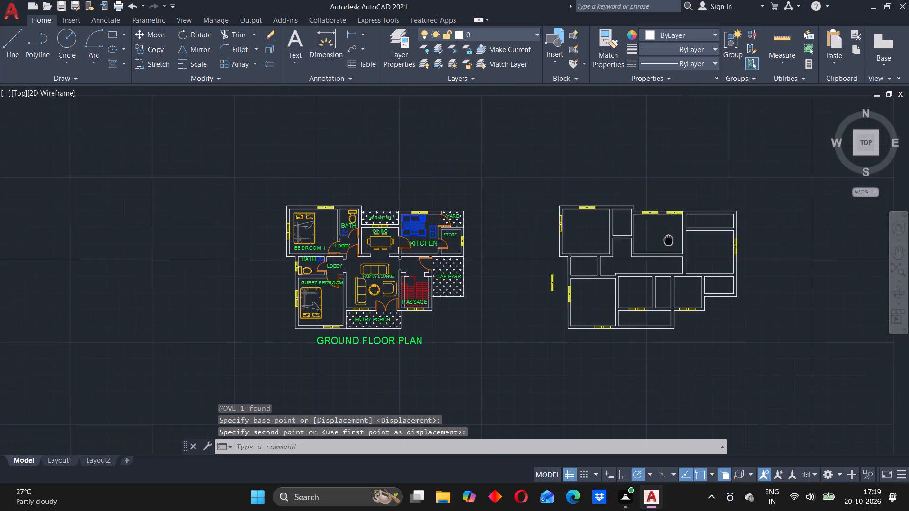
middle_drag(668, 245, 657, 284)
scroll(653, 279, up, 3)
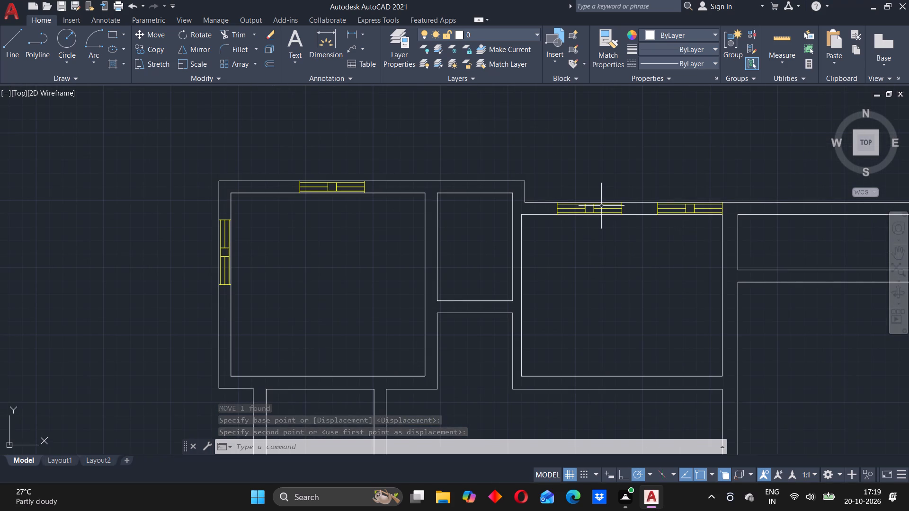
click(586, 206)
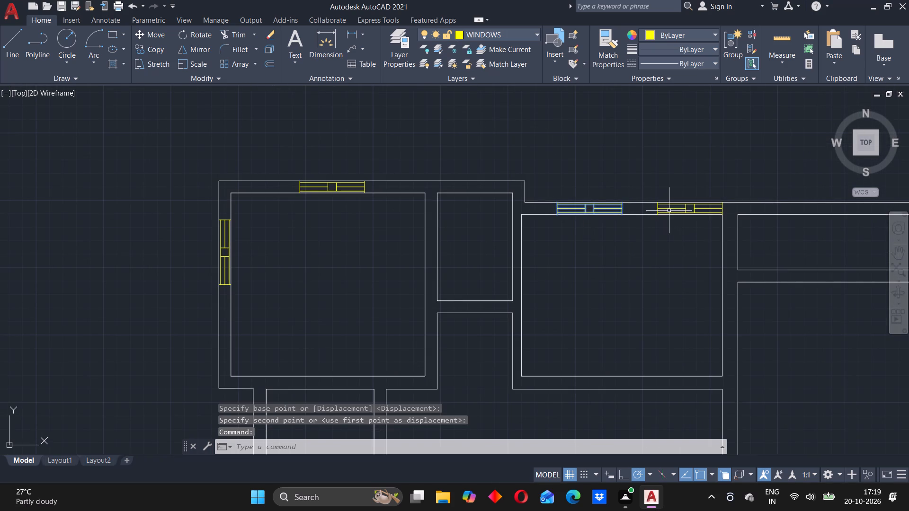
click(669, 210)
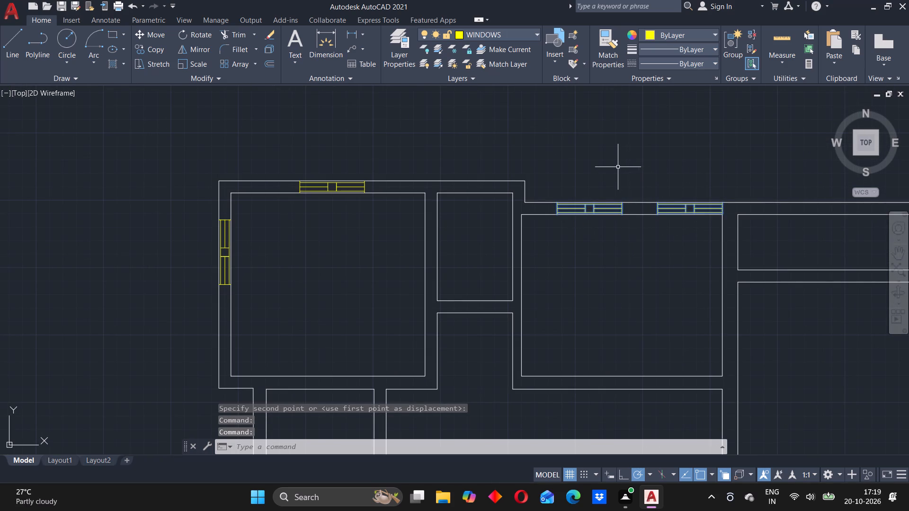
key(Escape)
Move the eastern of the two windows in the north-central room's north wall slightly west along that wall.
click(678, 208)
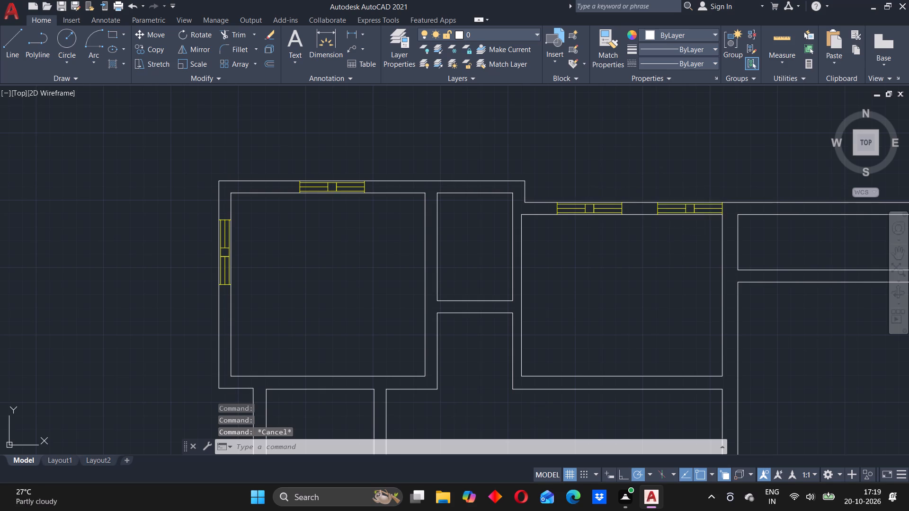
key(m)
key(Return)
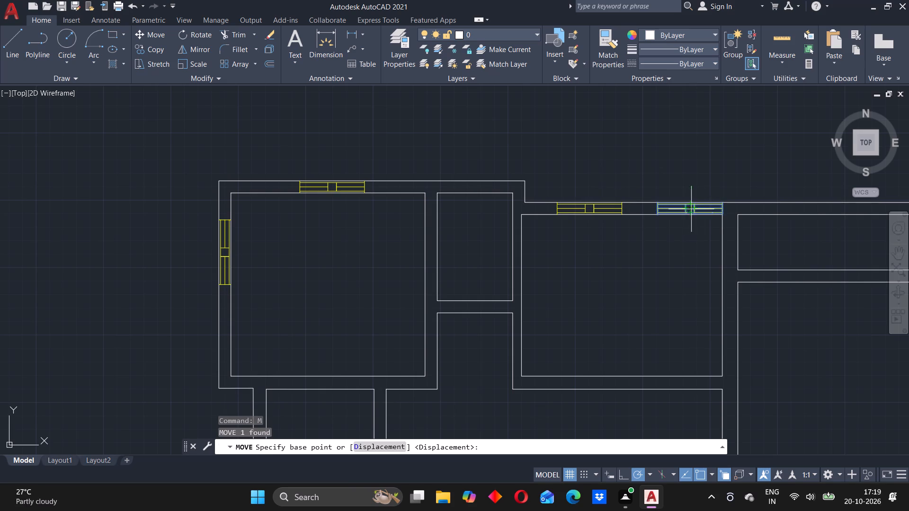
click(691, 208)
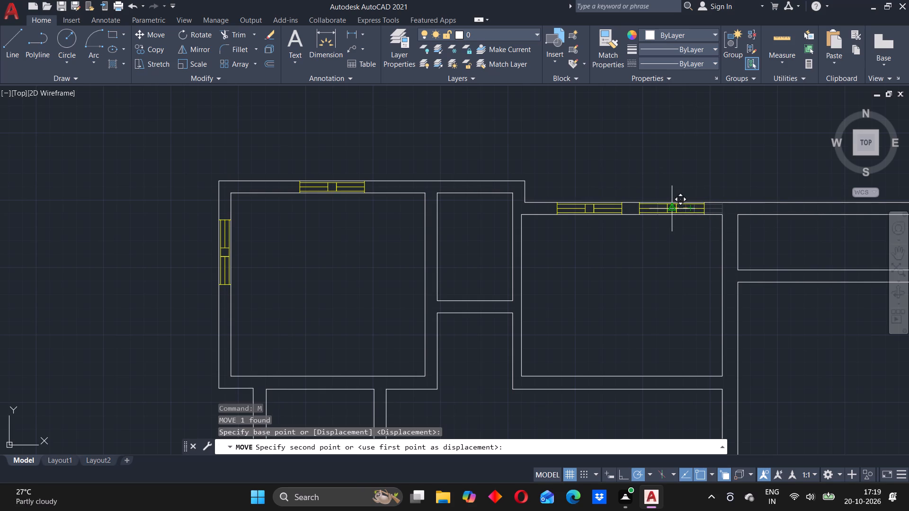
click(673, 209)
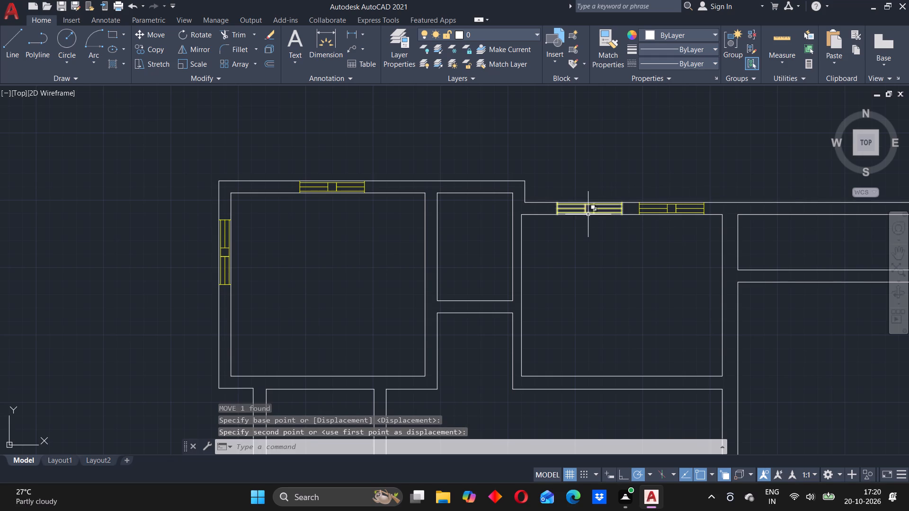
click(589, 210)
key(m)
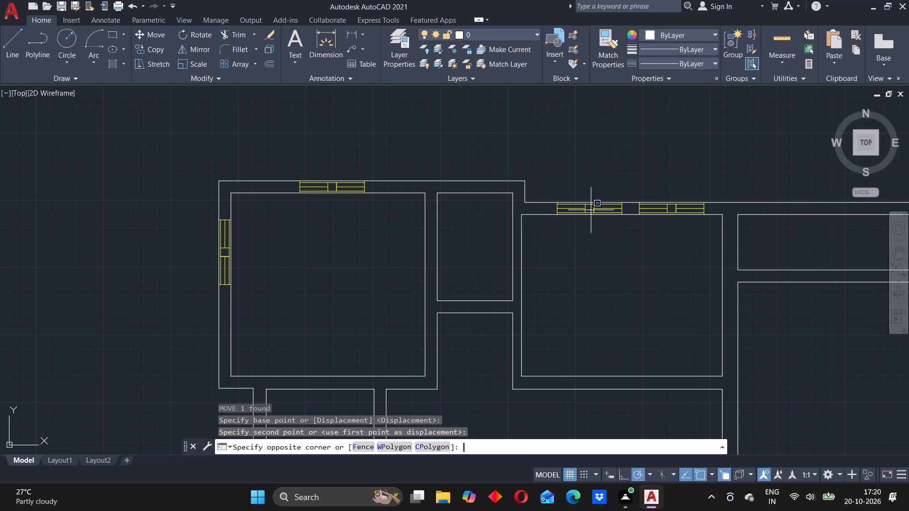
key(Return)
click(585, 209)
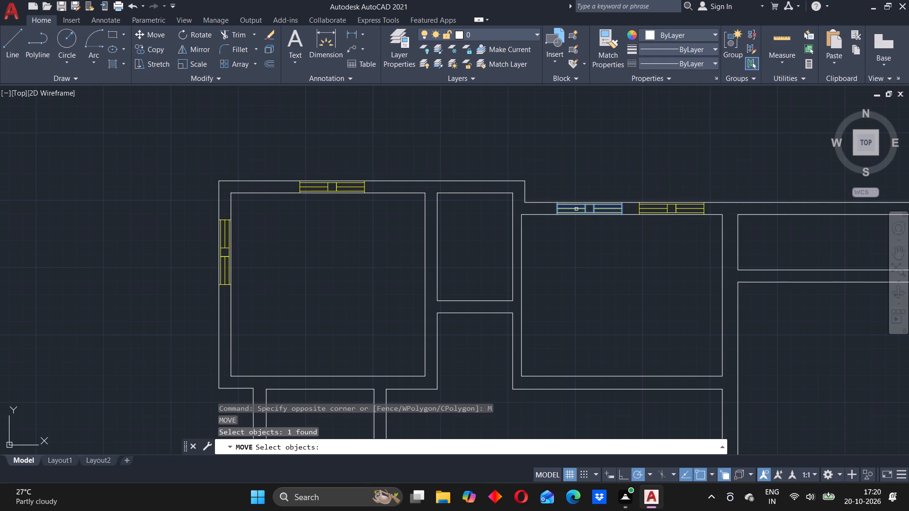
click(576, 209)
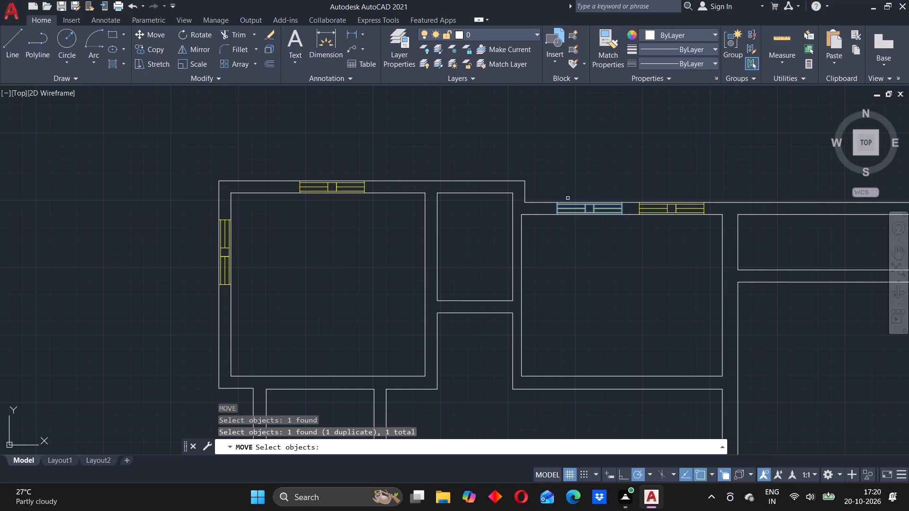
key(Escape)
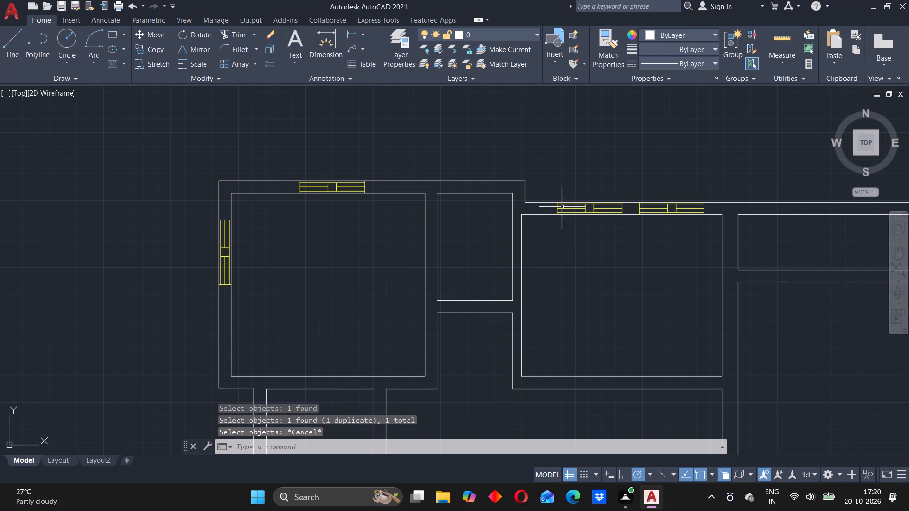
Move the western window in the north-central room's north wall about 391 units horizontally west.
click(570, 208)
key(m)
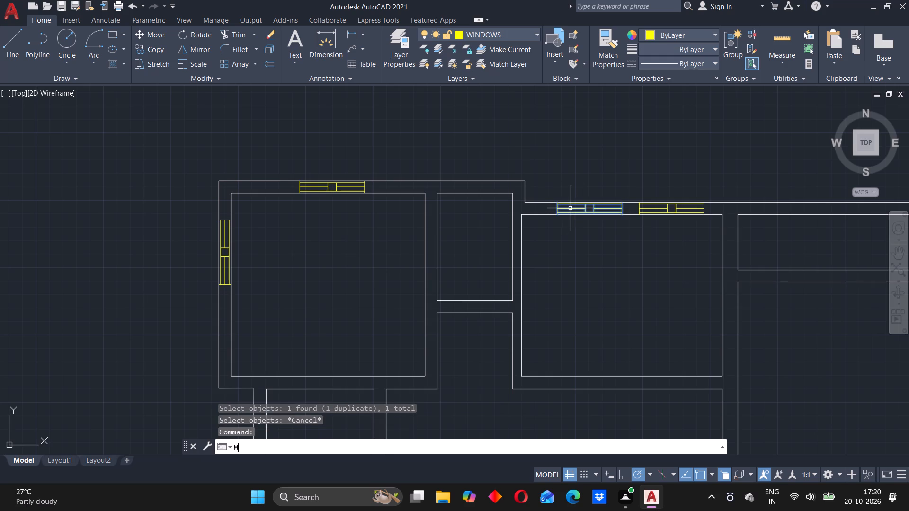
key(Return)
click(575, 207)
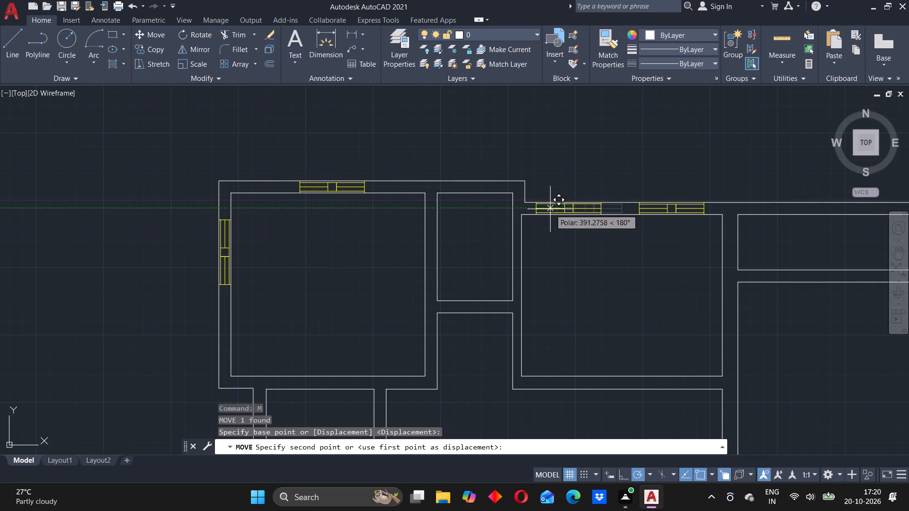
click(550, 209)
Copy the southwest room's south window by its southeast corner into the wall between the narrow northeast room and the large eastern room.
scroll(567, 172, down, 1)
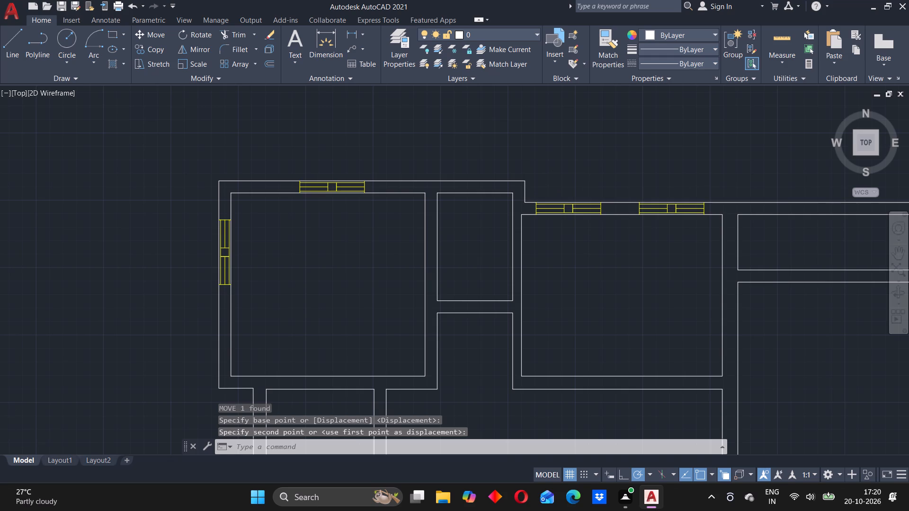
scroll(412, 250, down, 1)
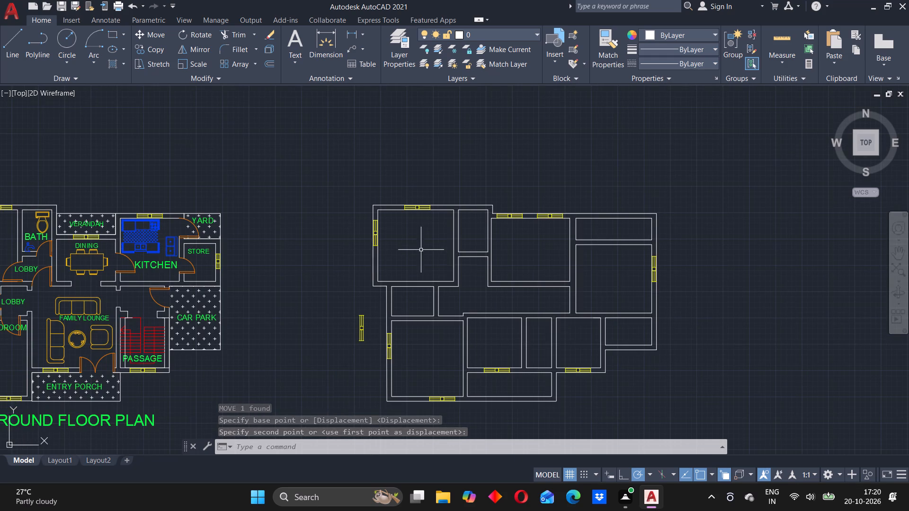
middle_drag(569, 346, 551, 342)
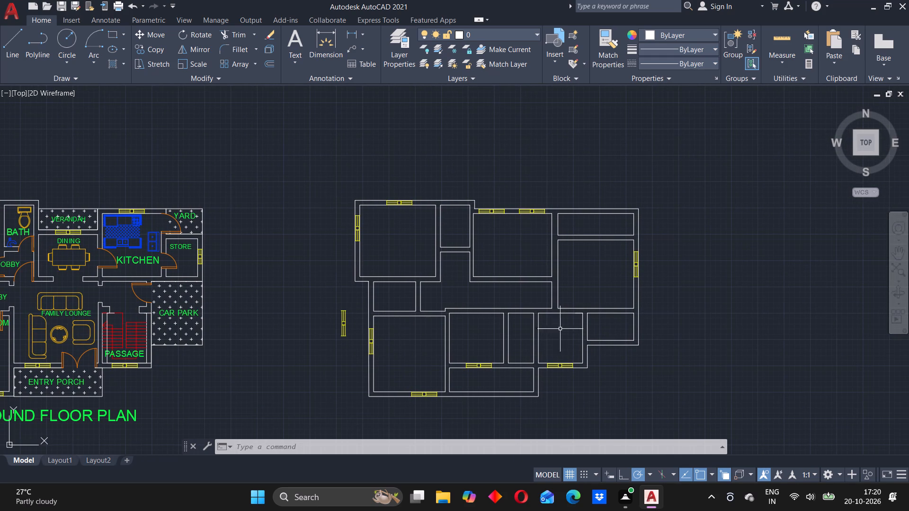
click(432, 396)
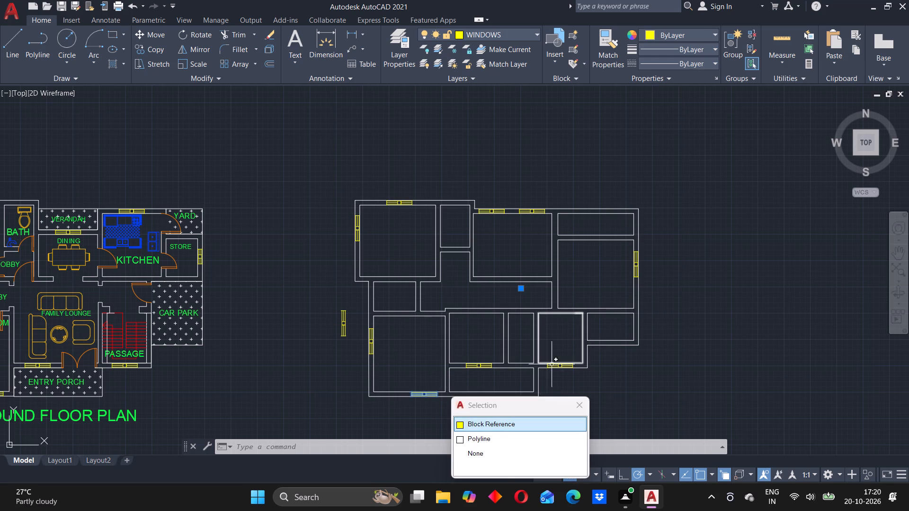
click(490, 425)
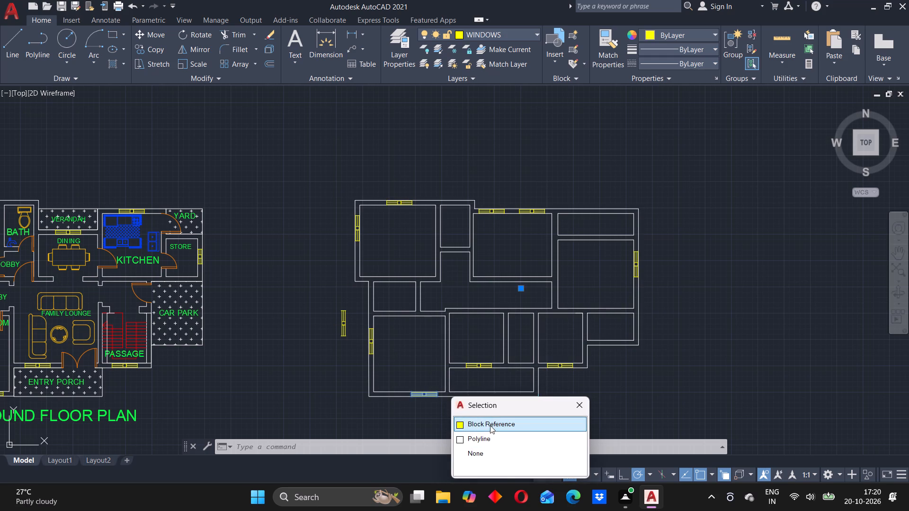
key(c)
key(o)
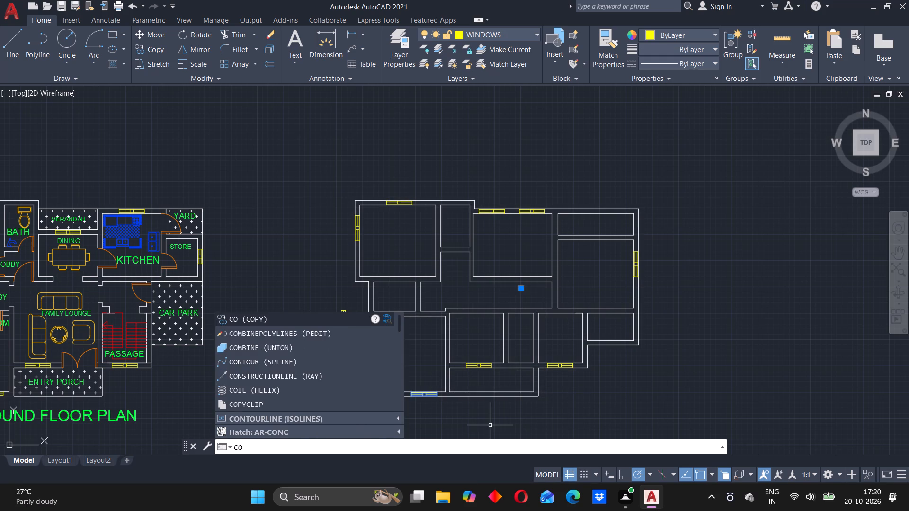
key(Return)
scroll(431, 395, up, 3)
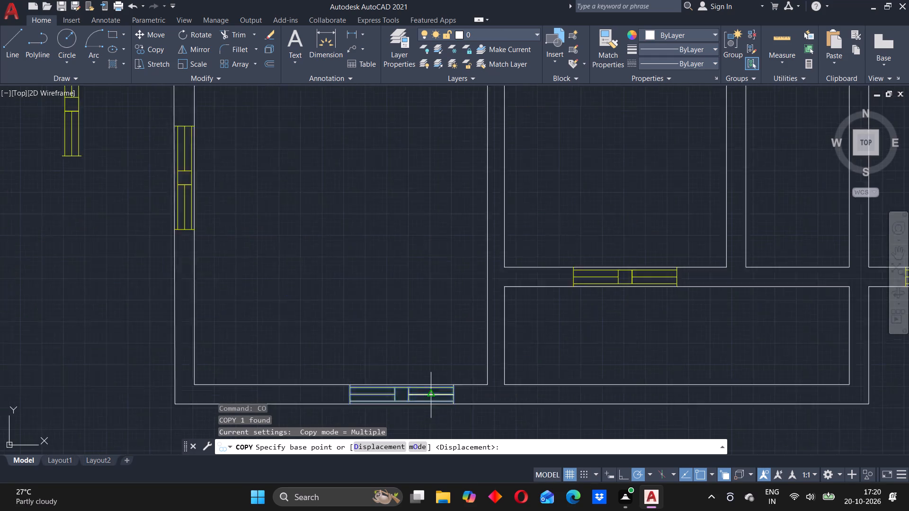
scroll(431, 395, up, 1)
click(466, 410)
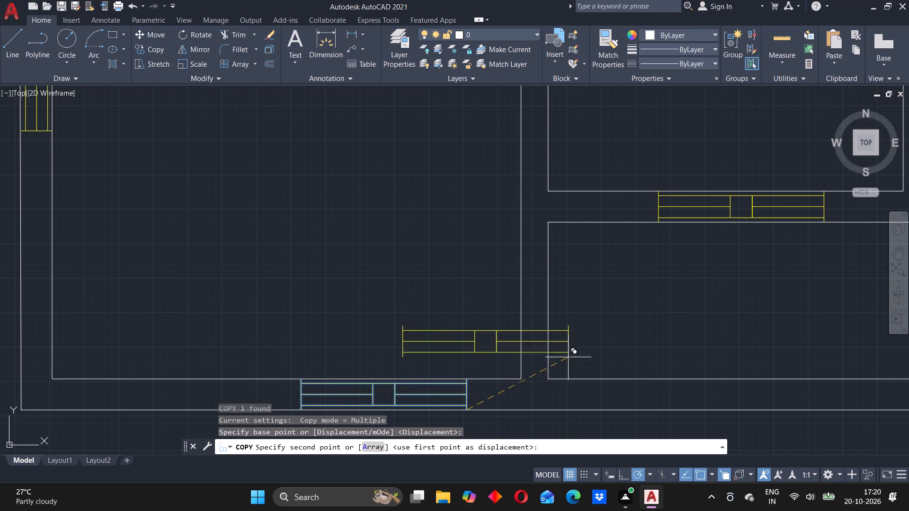
scroll(712, 262, down, 3)
middle_drag(714, 262, 449, 383)
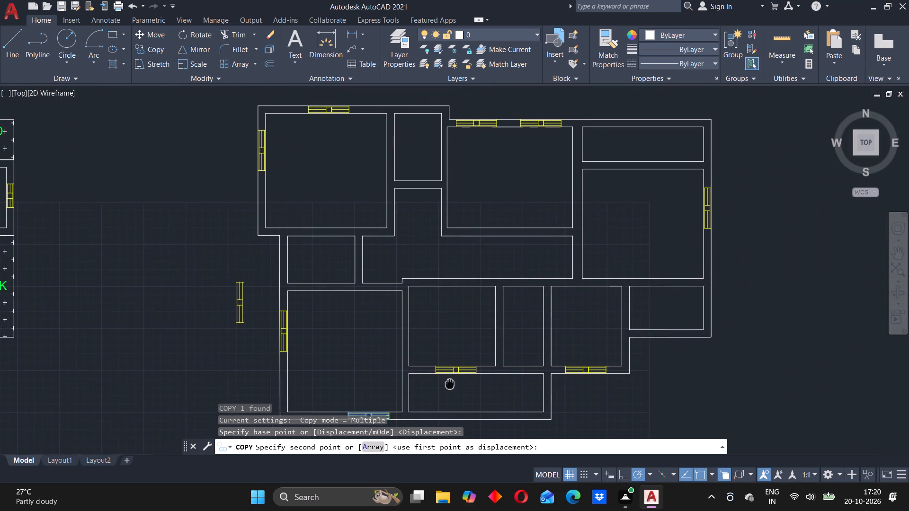
middle_drag(449, 383, 435, 395)
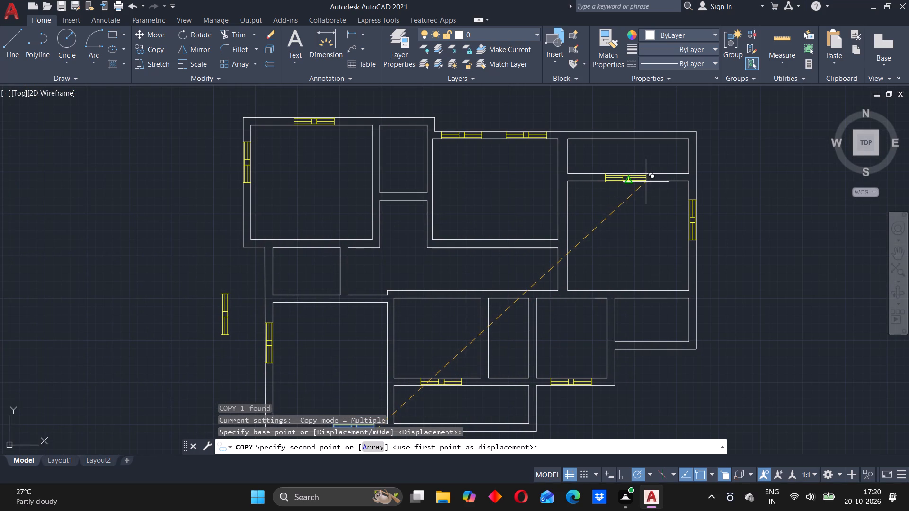
scroll(646, 182, up, 3)
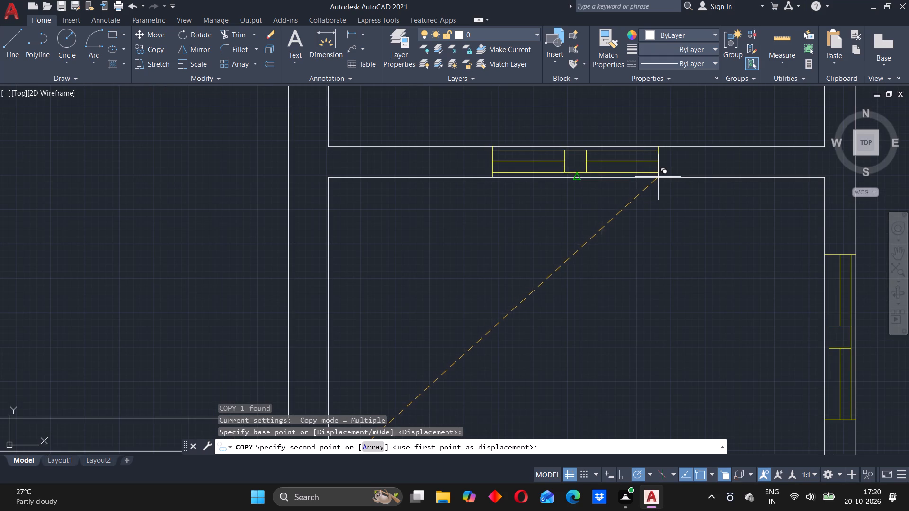
click(660, 178)
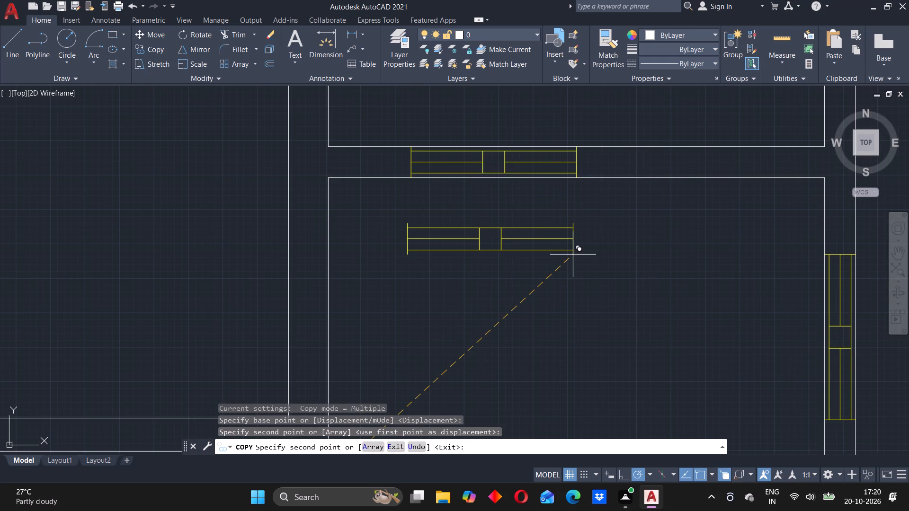
scroll(574, 255, down, 5)
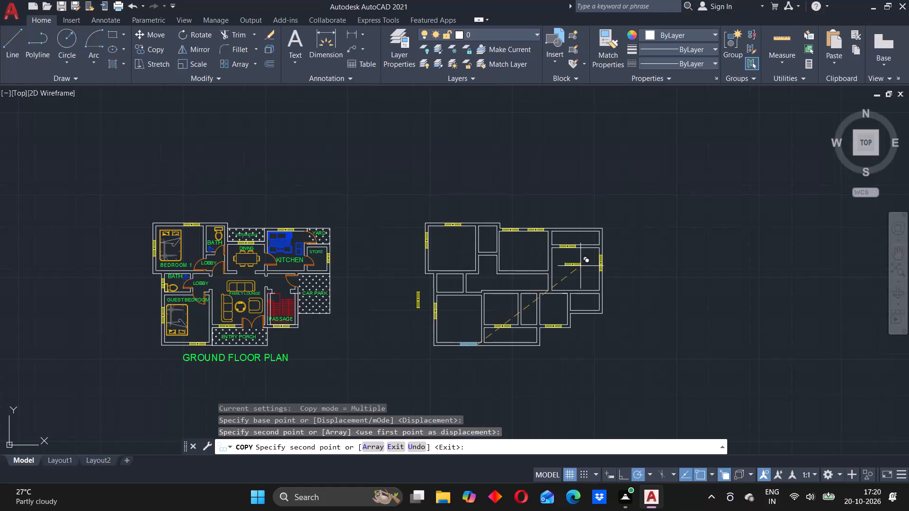
key(Escape)
Move the window in the large eastern room's north wall horizontally east to just past that wall's middle.
scroll(562, 241, up, 2)
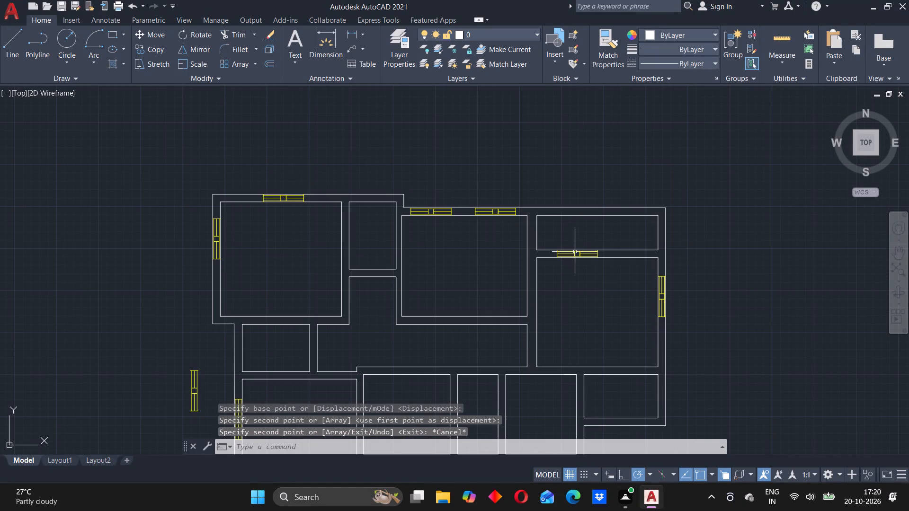
click(575, 252)
key(m)
key(Return)
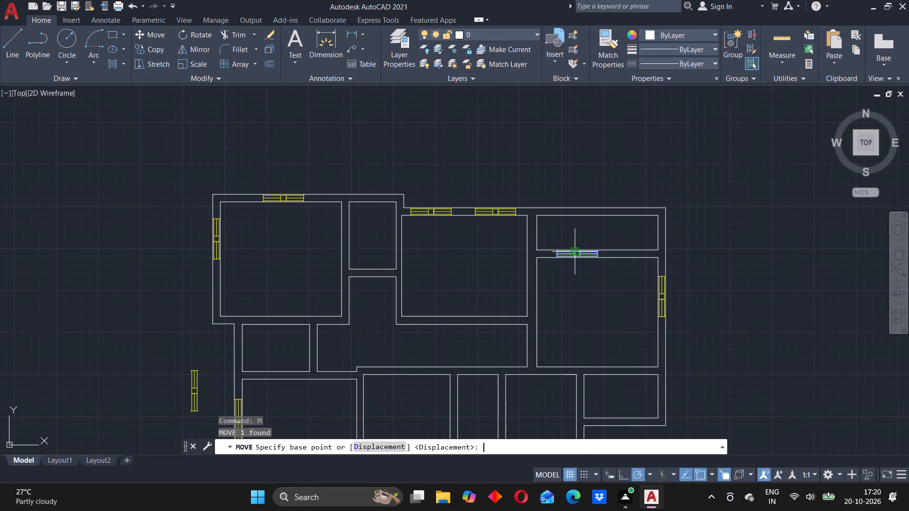
scroll(580, 251, up, 4)
click(697, 292)
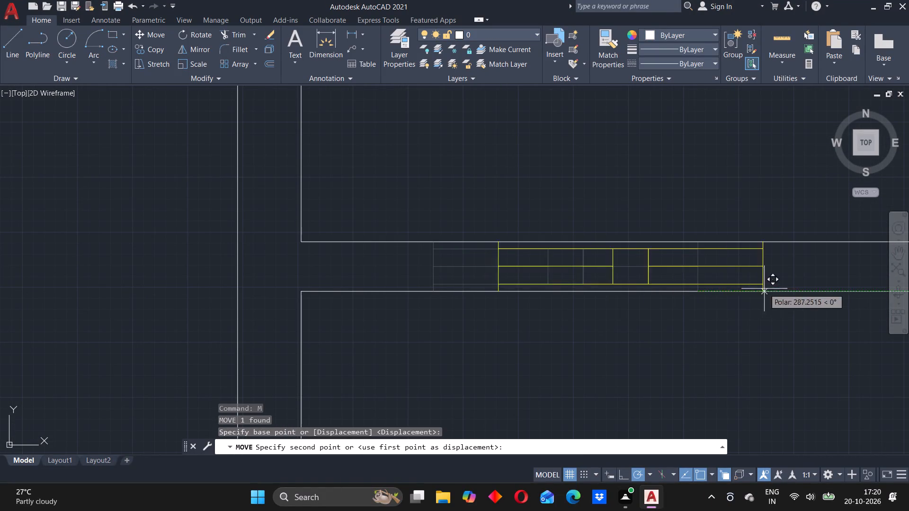
click(856, 292)
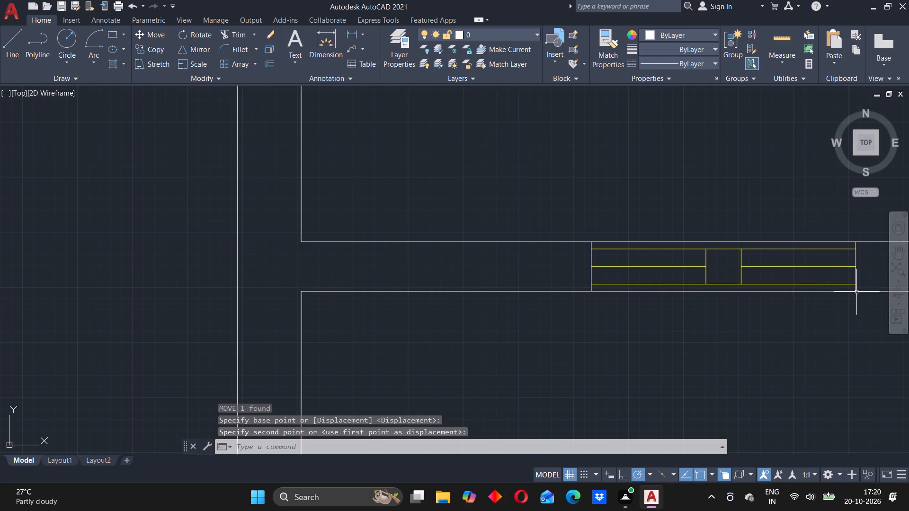
Examine the window placement and wall layout of the redrawn plan against the reference ground floor plan.
scroll(770, 310, down, 5)
middle_drag(758, 324, 678, 321)
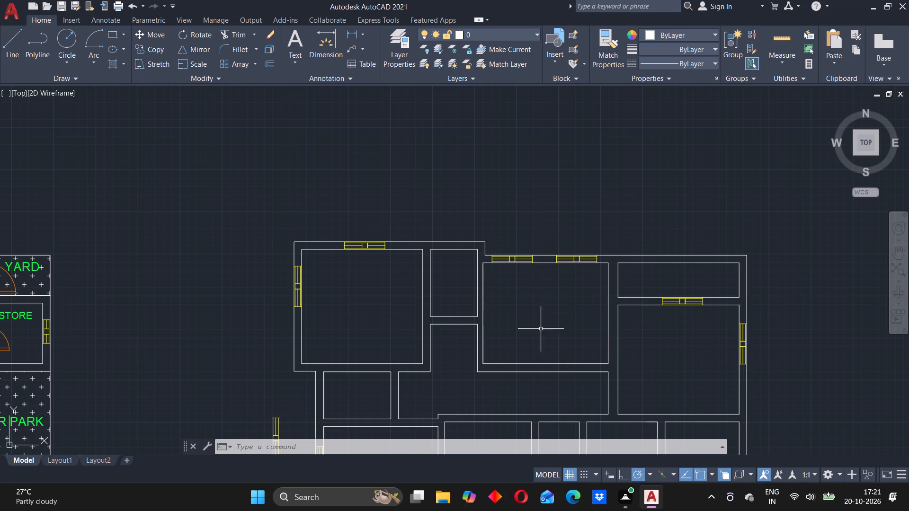
scroll(517, 181, down, 3)
middle_drag(519, 184, 437, 228)
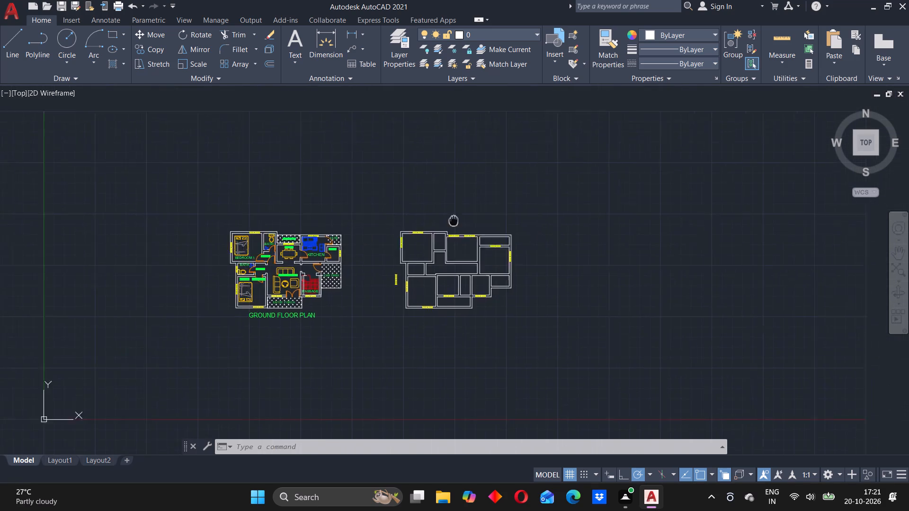
middle_drag(437, 228, 414, 248)
scroll(417, 312, up, 2)
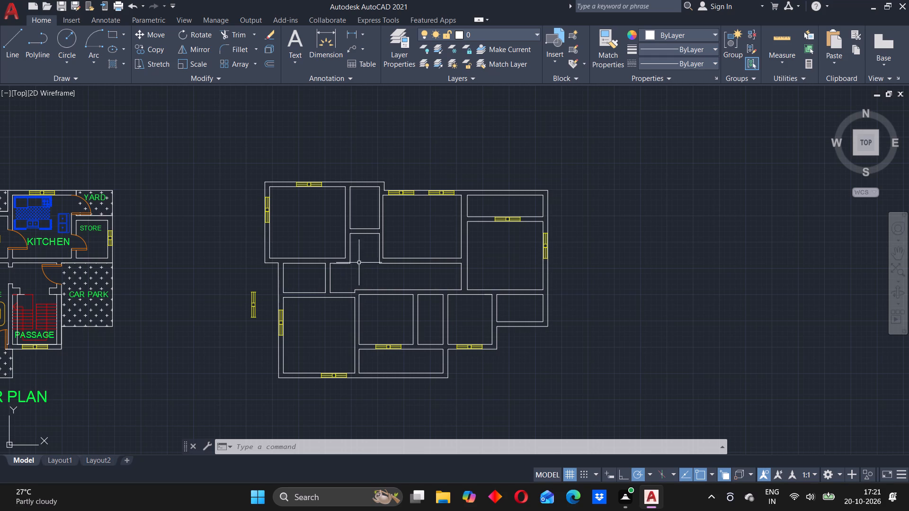
scroll(362, 248, down, 1)
scroll(365, 249, up, 1)
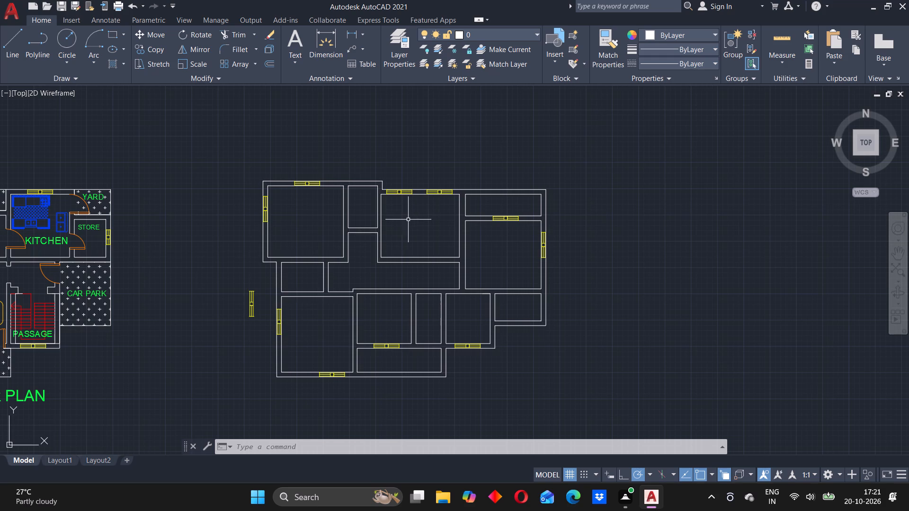
scroll(407, 220, down, 1)
middle_drag(408, 226, 356, 237)
scroll(351, 239, up, 2)
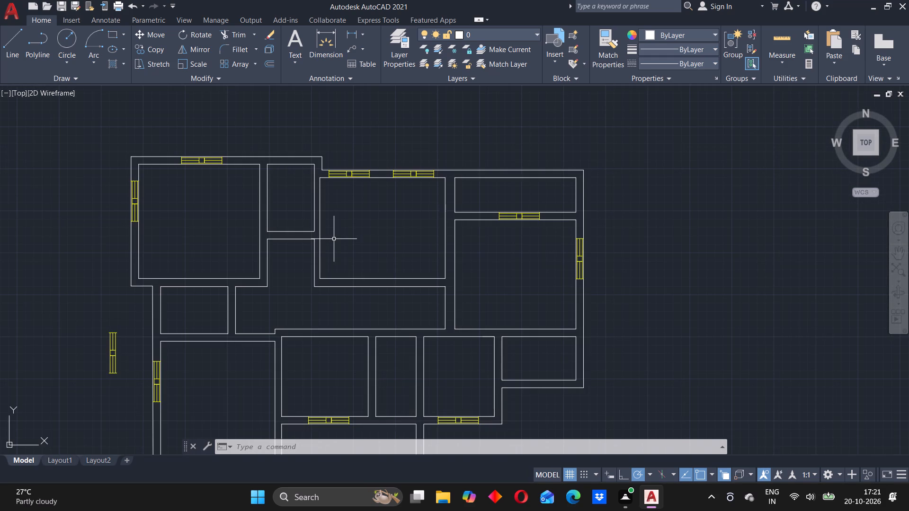
Examine the redrawn plan against the reference ground floor plan and review the drawing's layers.
middle_drag(311, 247, 388, 227)
scroll(348, 220, up, 1)
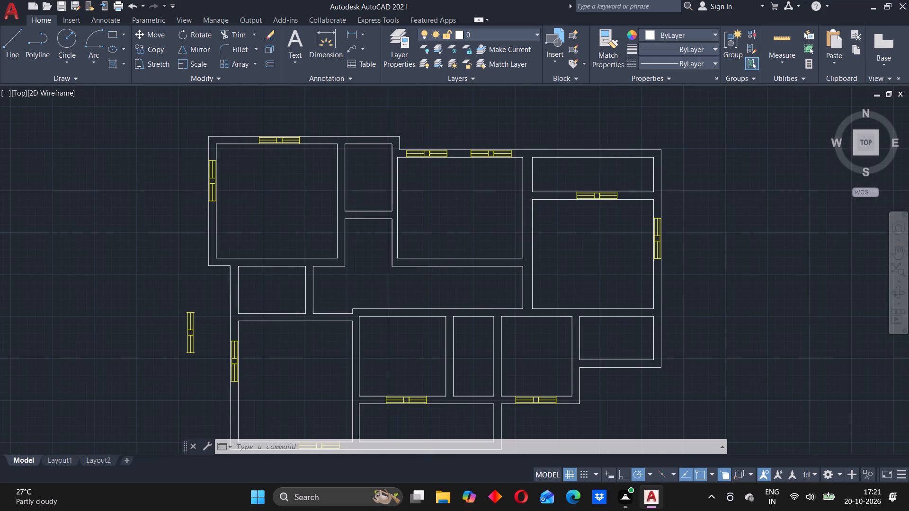
middle_drag(387, 279, 400, 300)
scroll(397, 294, down, 2)
middle_drag(401, 291, 346, 268)
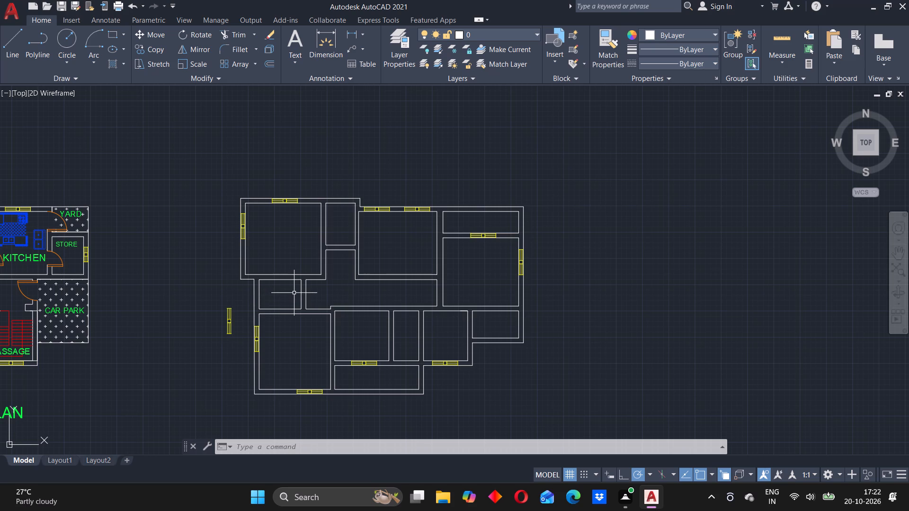
middle_drag(404, 258, 470, 206)
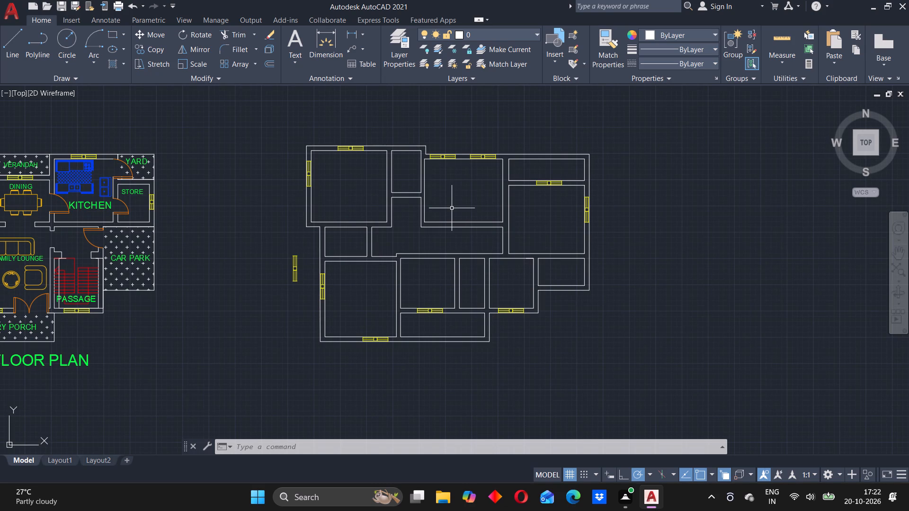
scroll(454, 200, down, 1)
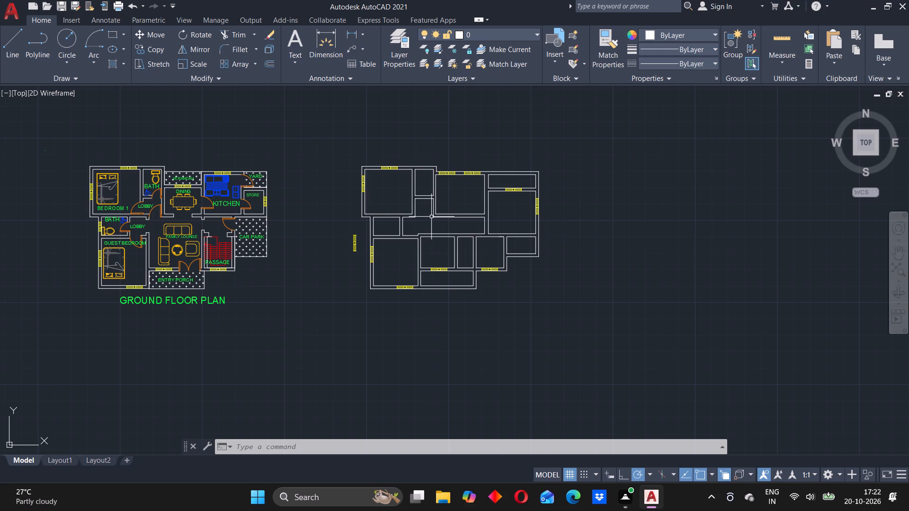
middle_drag(297, 252, 378, 230)
middle_drag(305, 229, 314, 232)
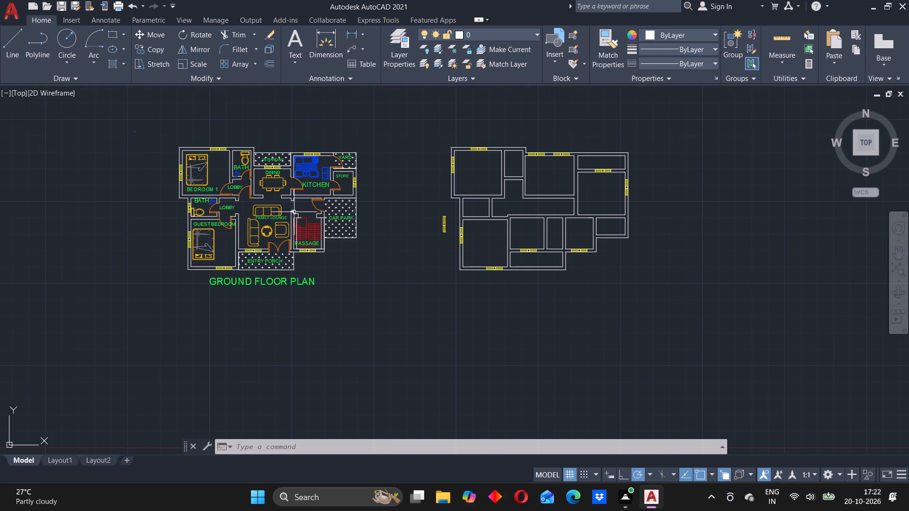
scroll(294, 212, down, 2)
scroll(294, 212, up, 3)
middle_drag(267, 196, 268, 196)
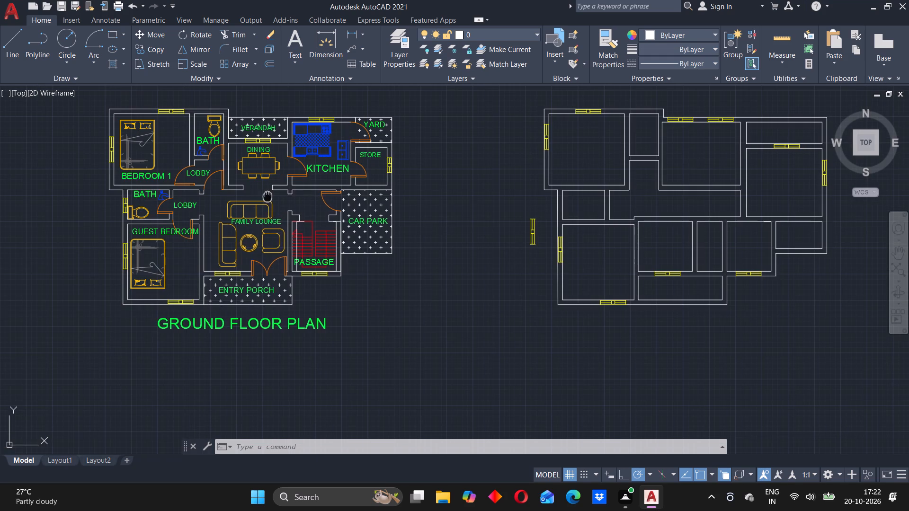
middle_drag(268, 196, 305, 250)
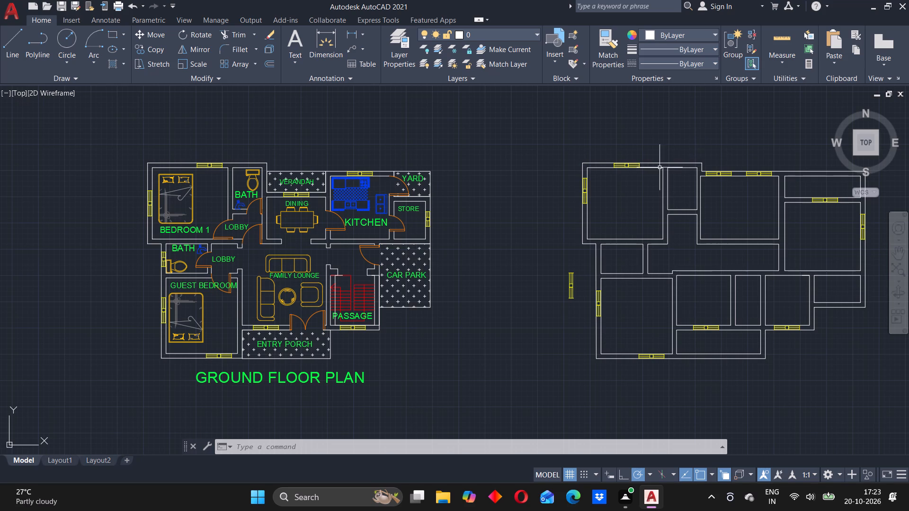
scroll(239, 240, up, 1)
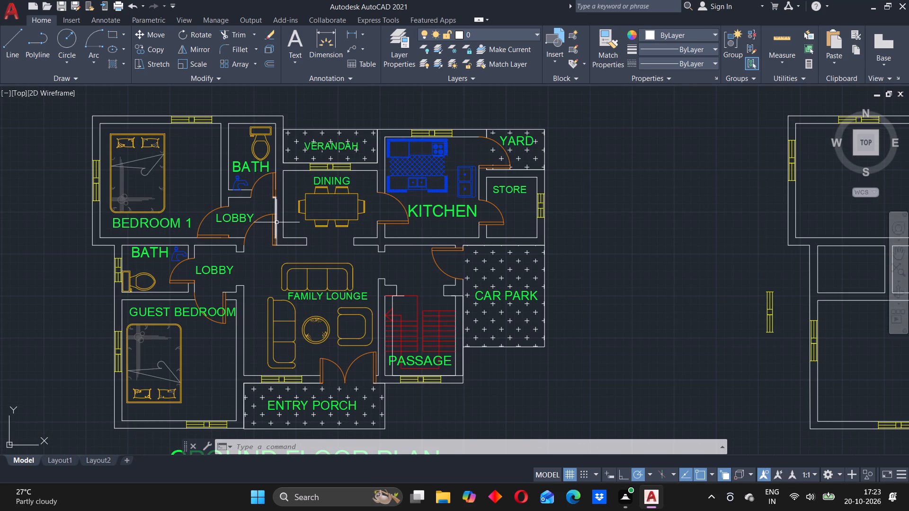
click(479, 32)
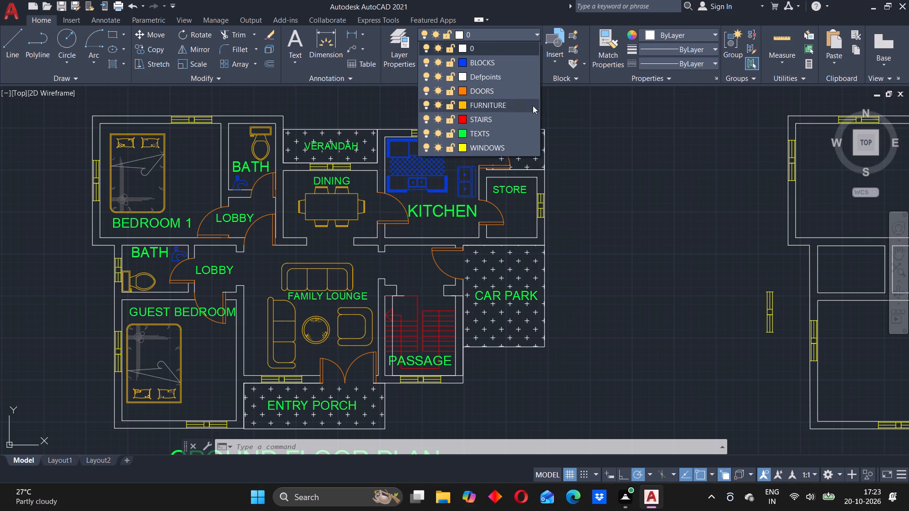
key(Escape)
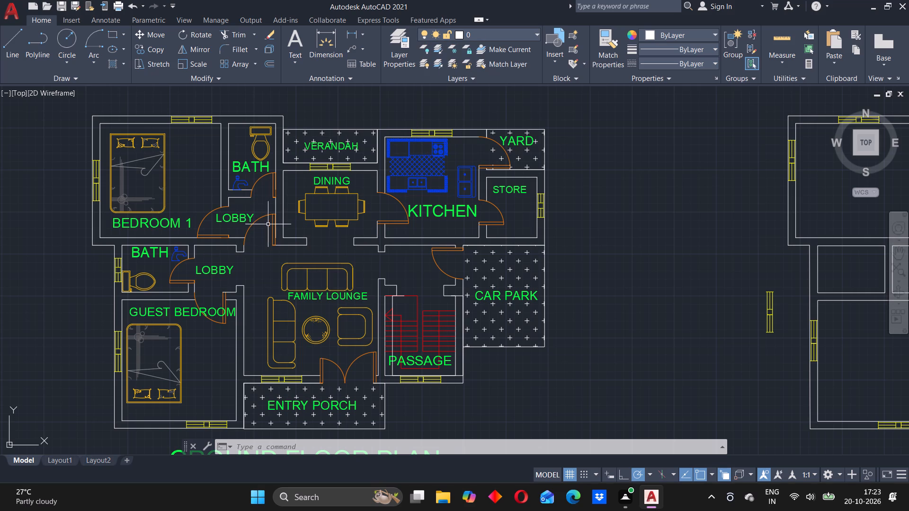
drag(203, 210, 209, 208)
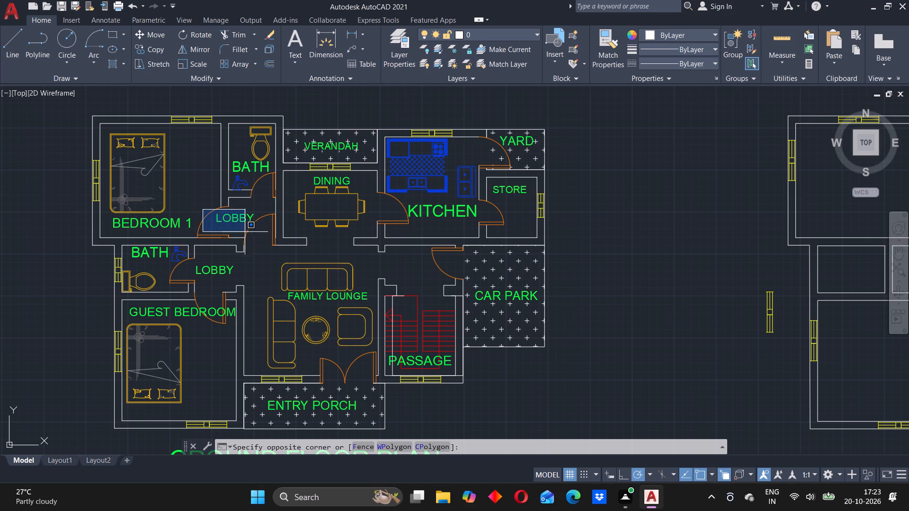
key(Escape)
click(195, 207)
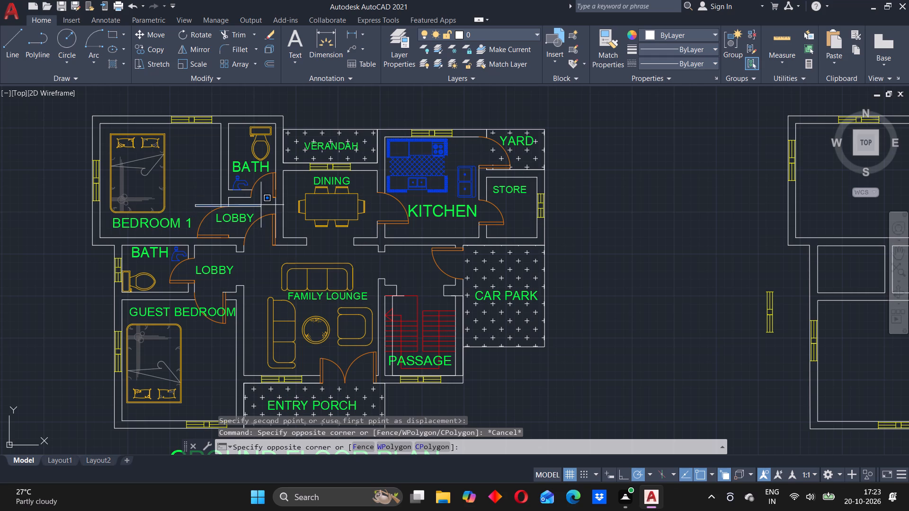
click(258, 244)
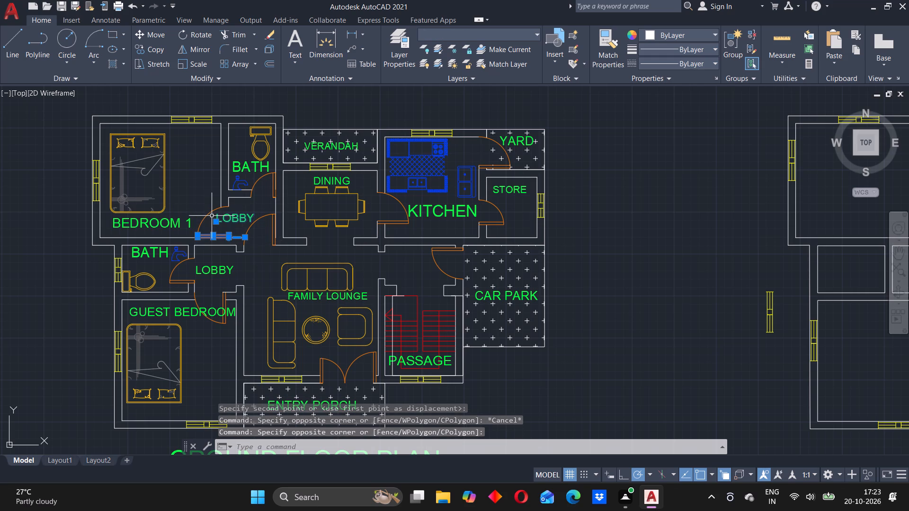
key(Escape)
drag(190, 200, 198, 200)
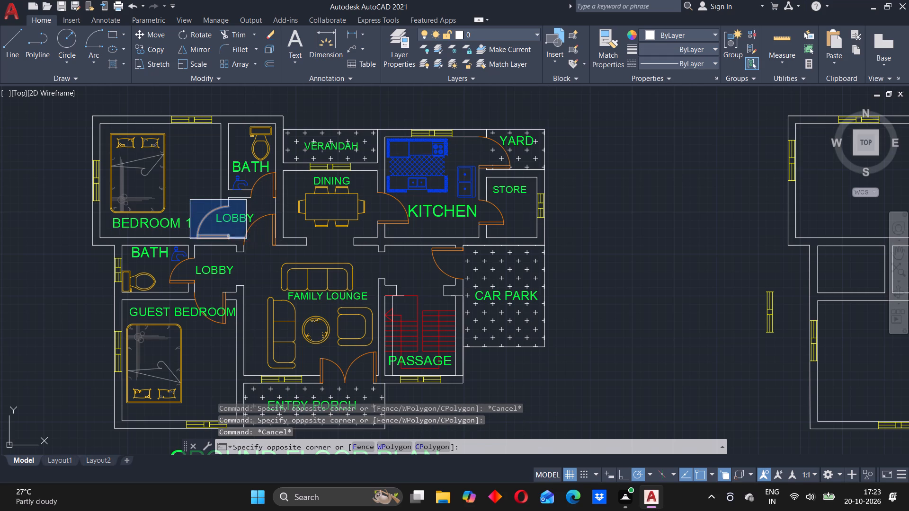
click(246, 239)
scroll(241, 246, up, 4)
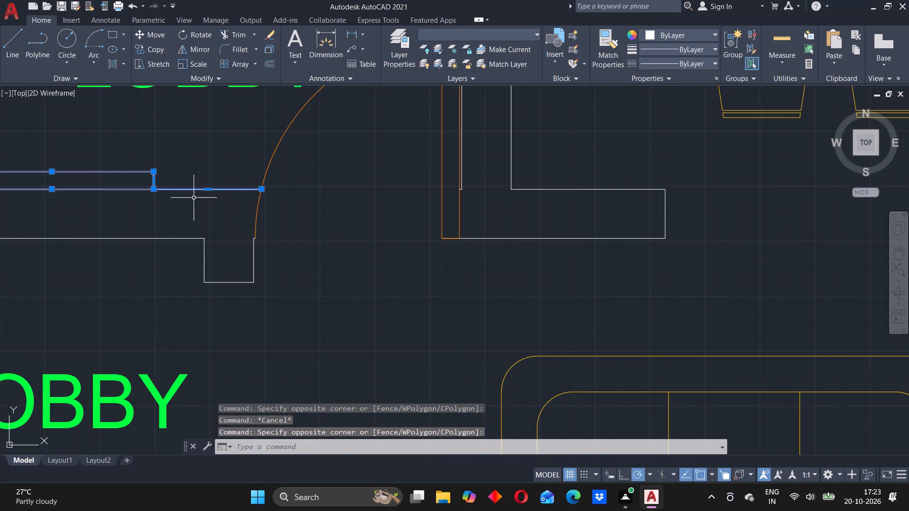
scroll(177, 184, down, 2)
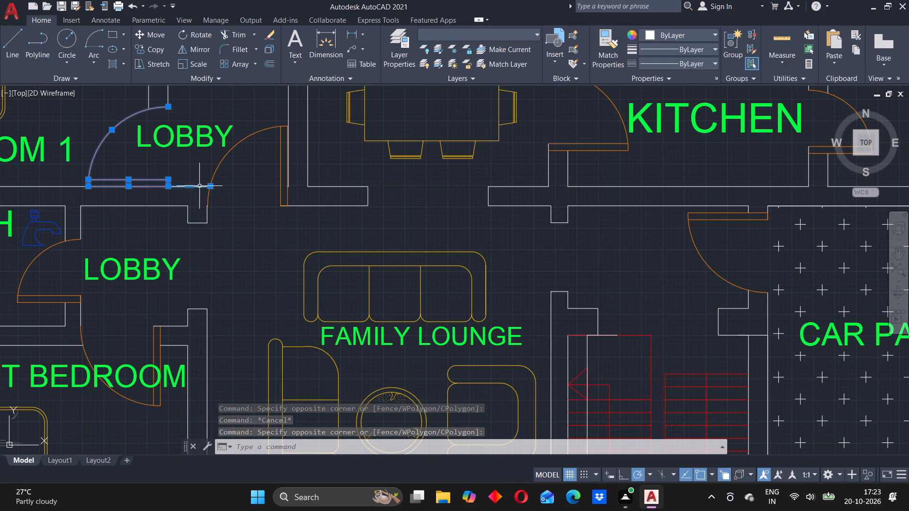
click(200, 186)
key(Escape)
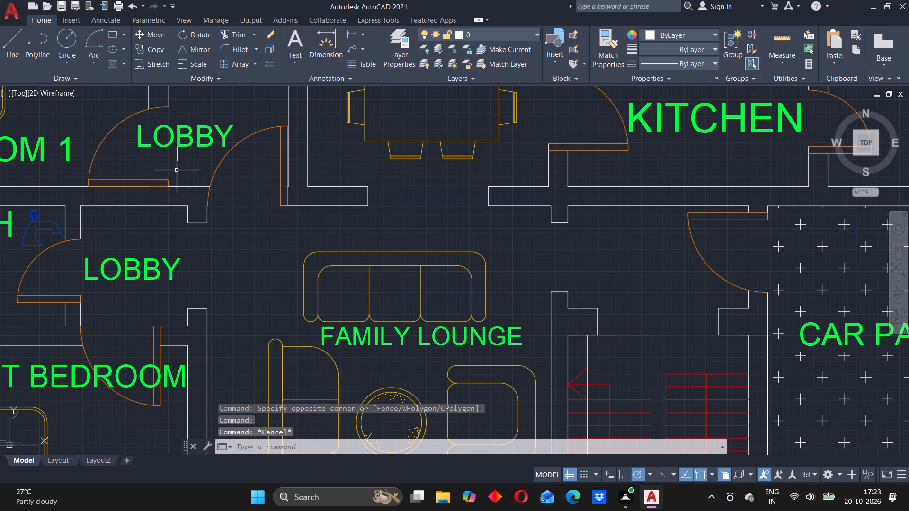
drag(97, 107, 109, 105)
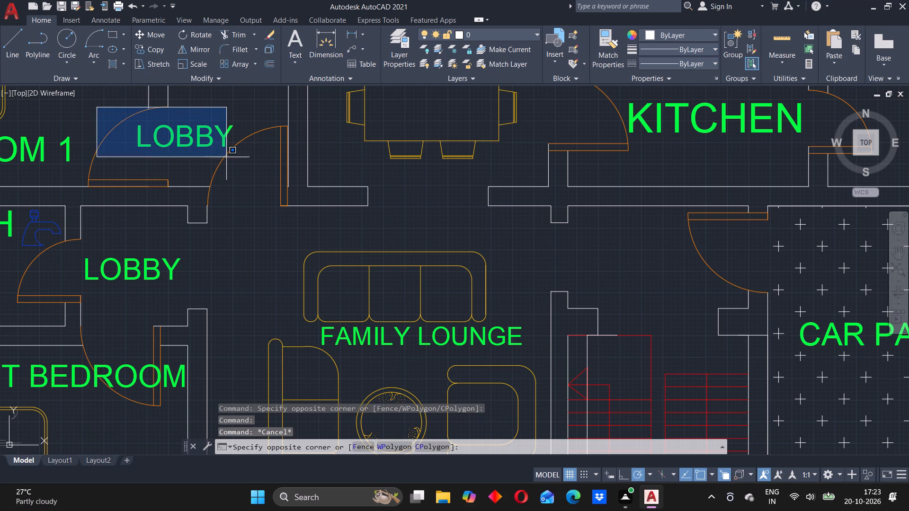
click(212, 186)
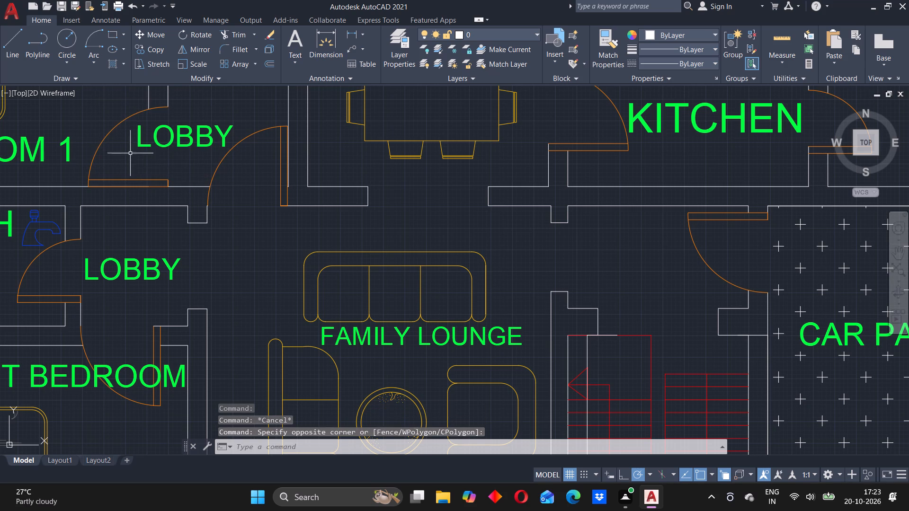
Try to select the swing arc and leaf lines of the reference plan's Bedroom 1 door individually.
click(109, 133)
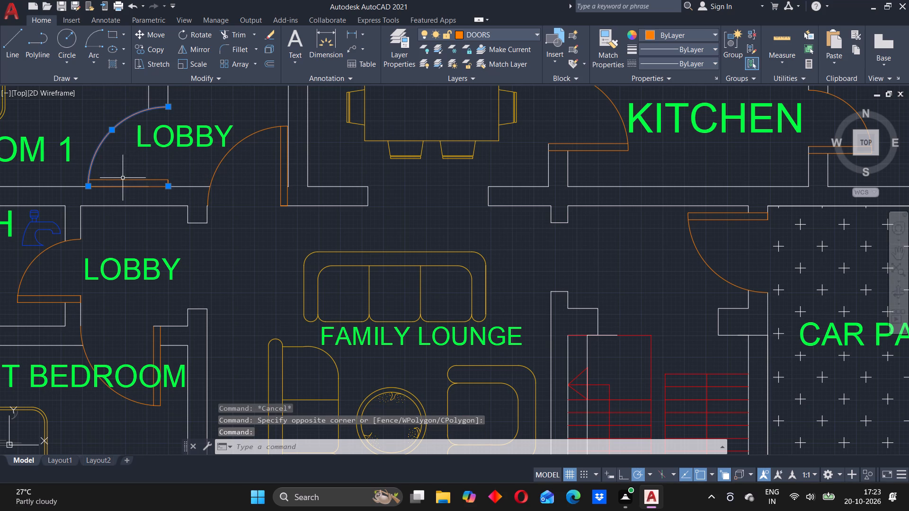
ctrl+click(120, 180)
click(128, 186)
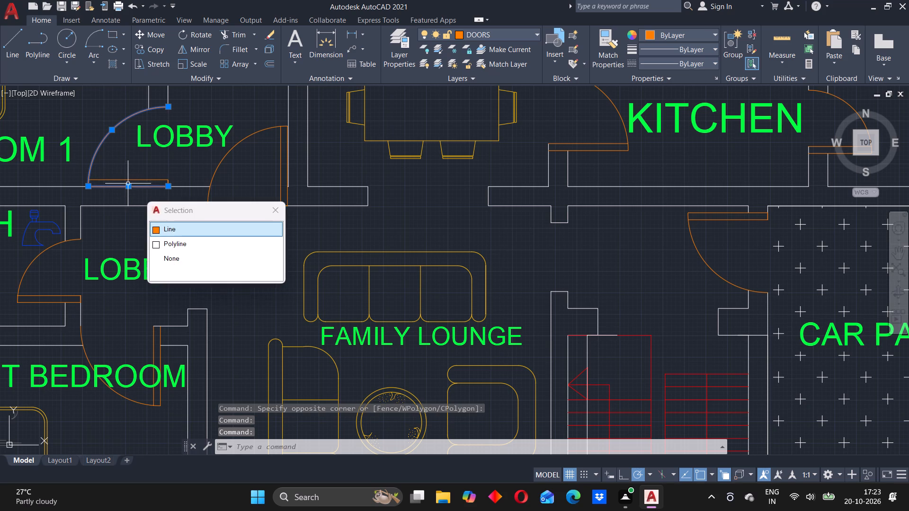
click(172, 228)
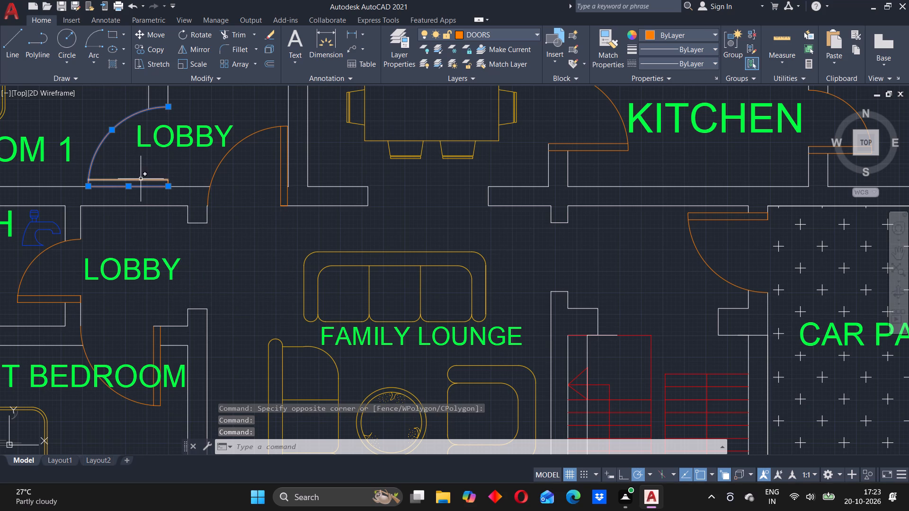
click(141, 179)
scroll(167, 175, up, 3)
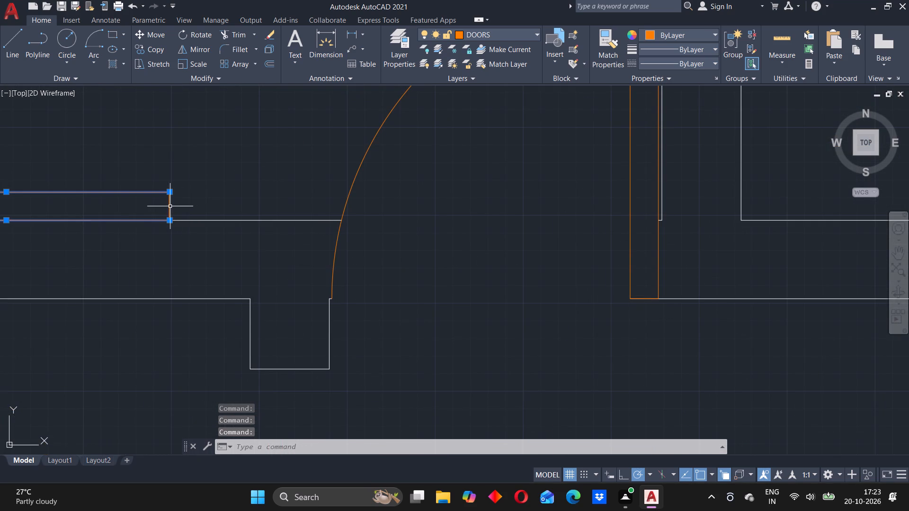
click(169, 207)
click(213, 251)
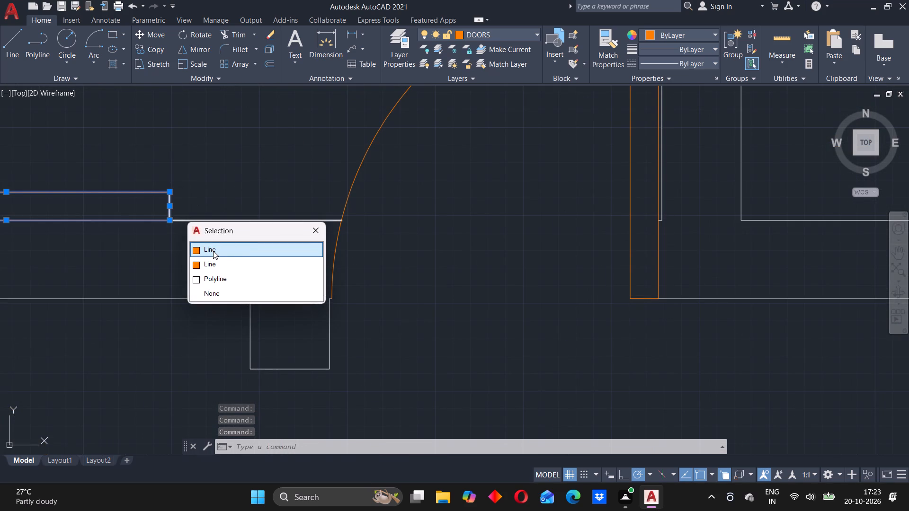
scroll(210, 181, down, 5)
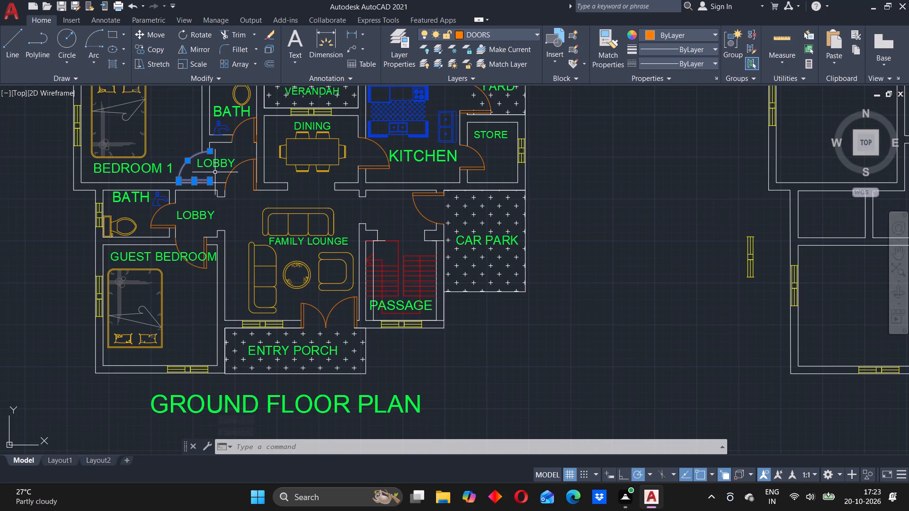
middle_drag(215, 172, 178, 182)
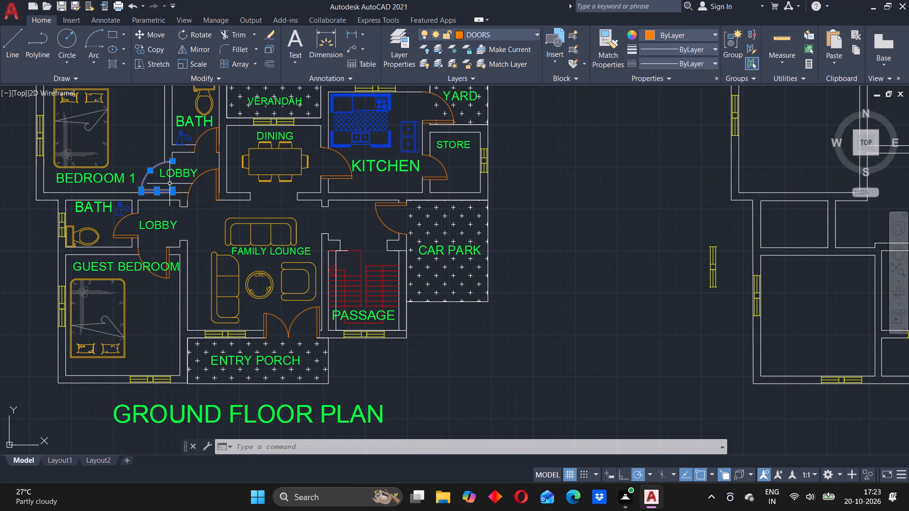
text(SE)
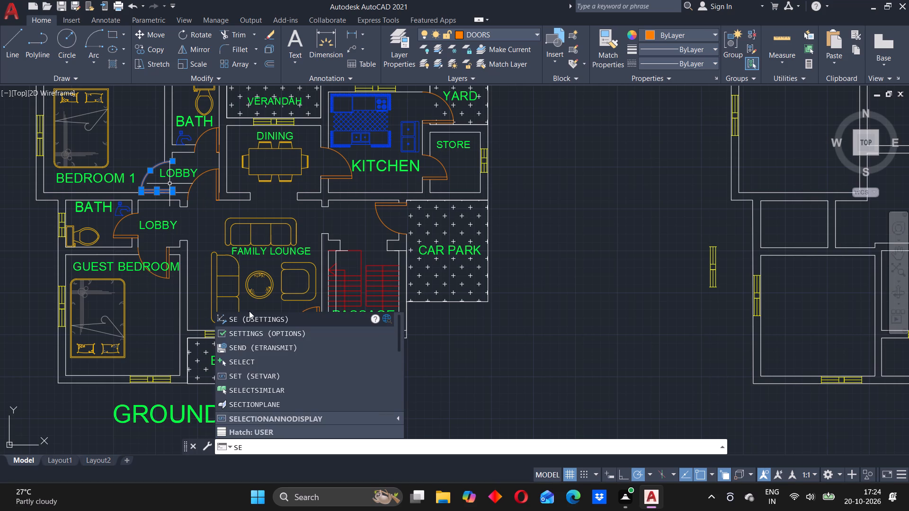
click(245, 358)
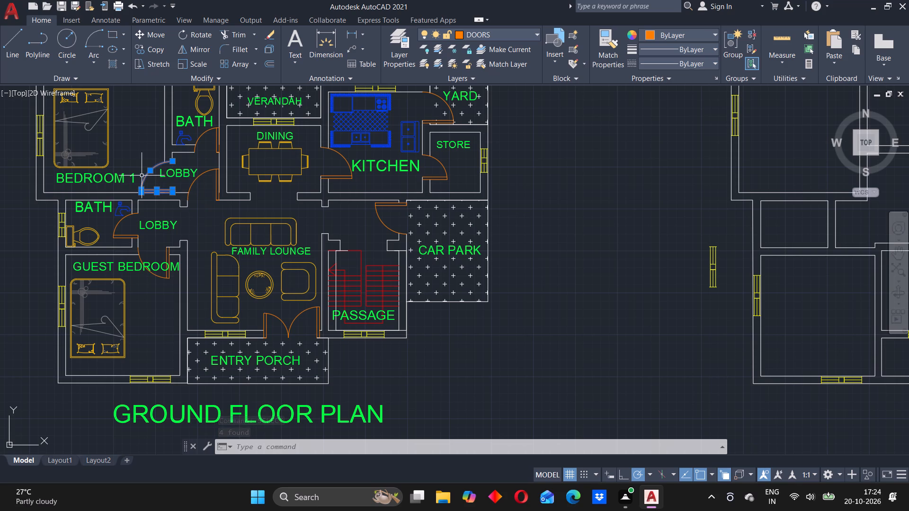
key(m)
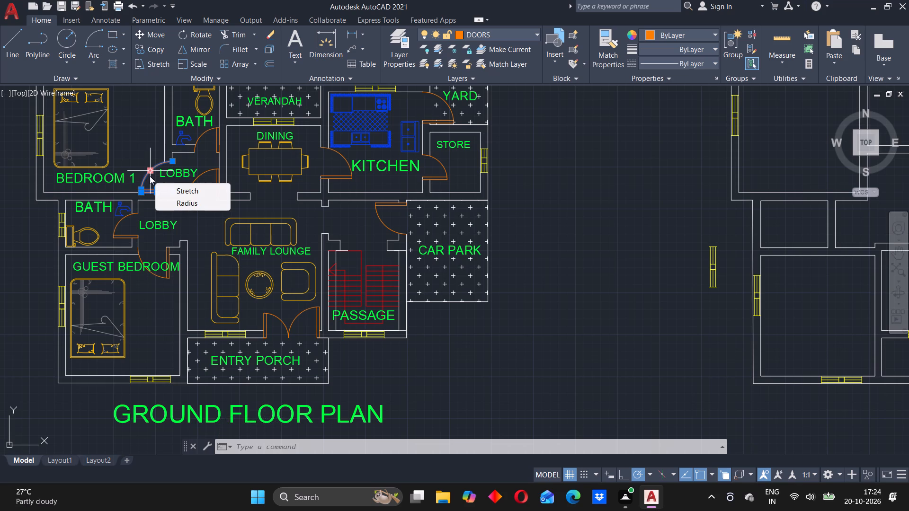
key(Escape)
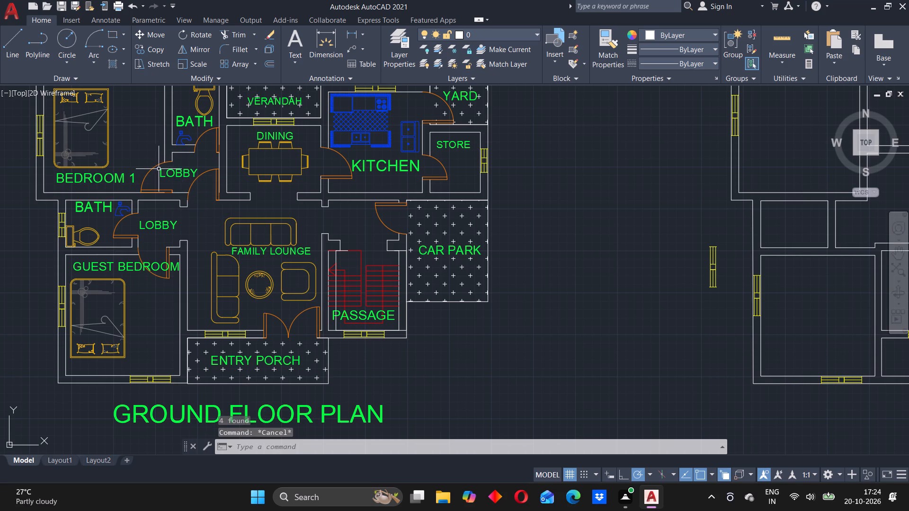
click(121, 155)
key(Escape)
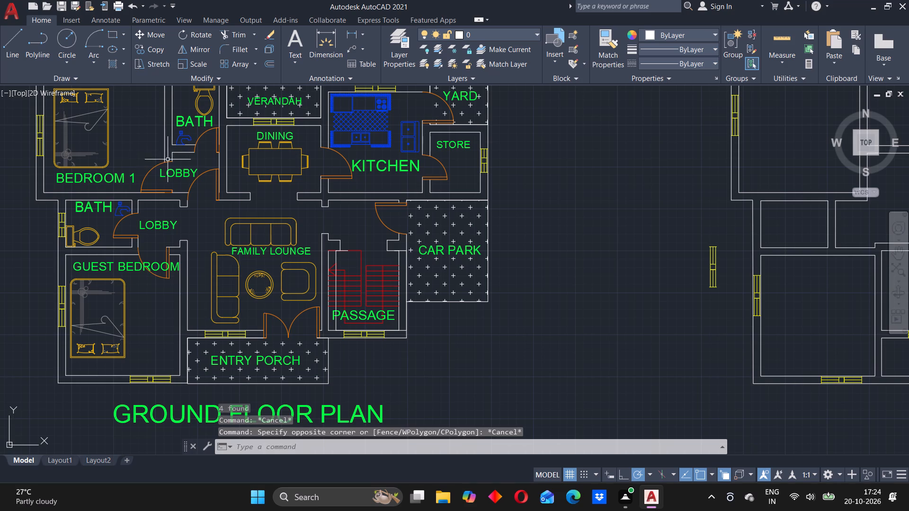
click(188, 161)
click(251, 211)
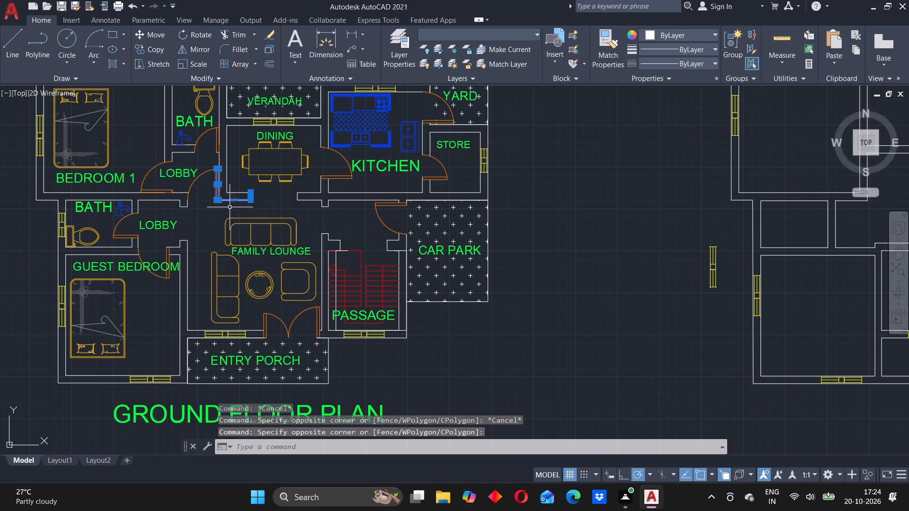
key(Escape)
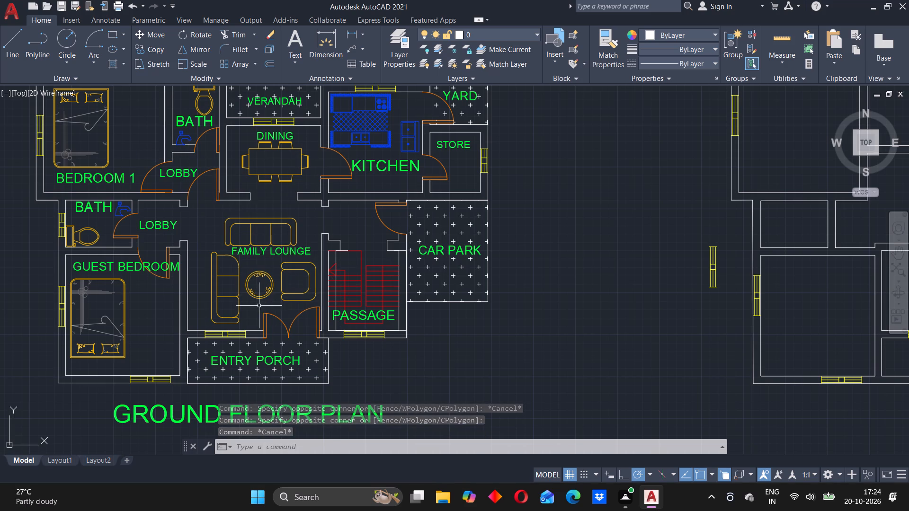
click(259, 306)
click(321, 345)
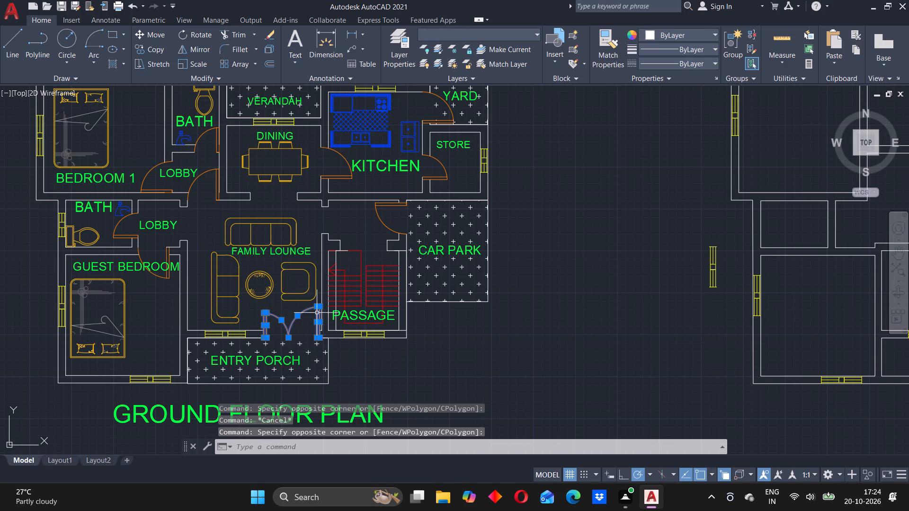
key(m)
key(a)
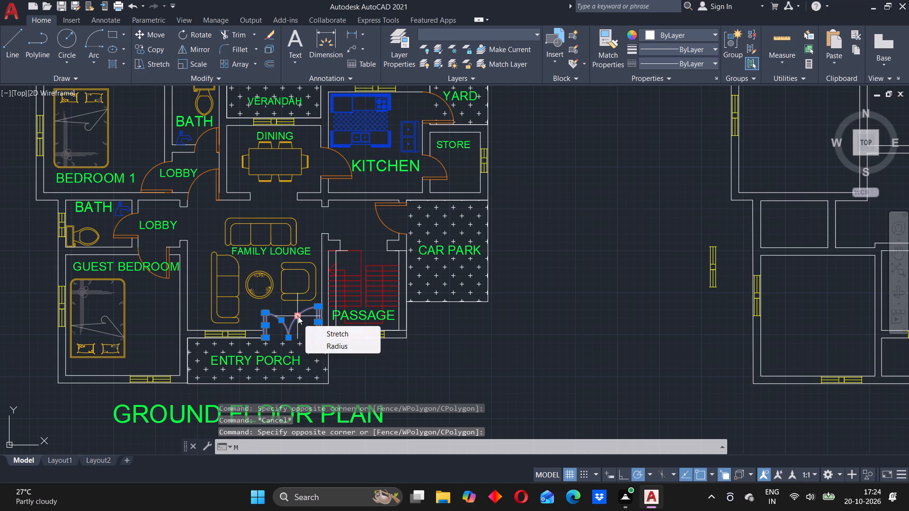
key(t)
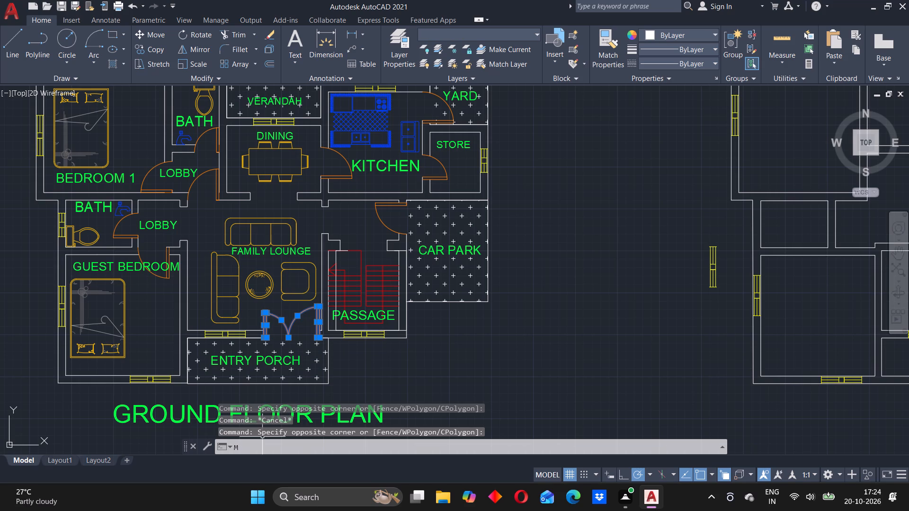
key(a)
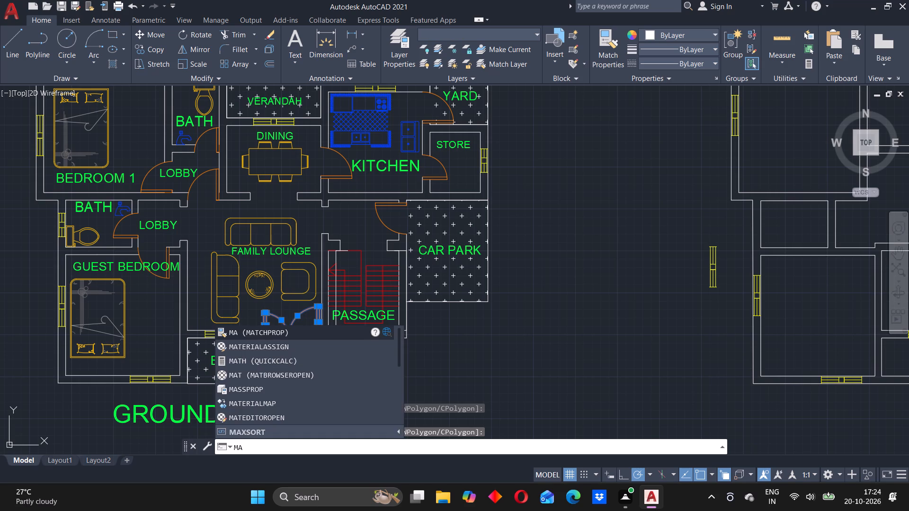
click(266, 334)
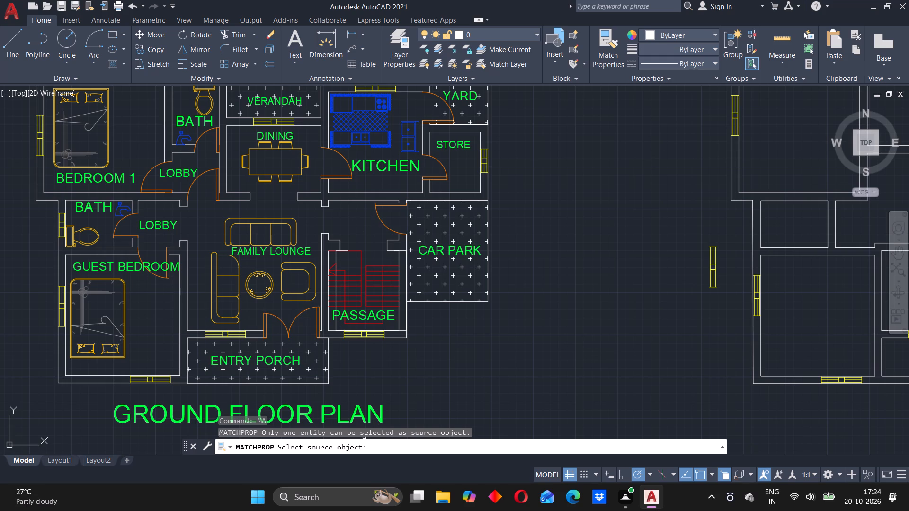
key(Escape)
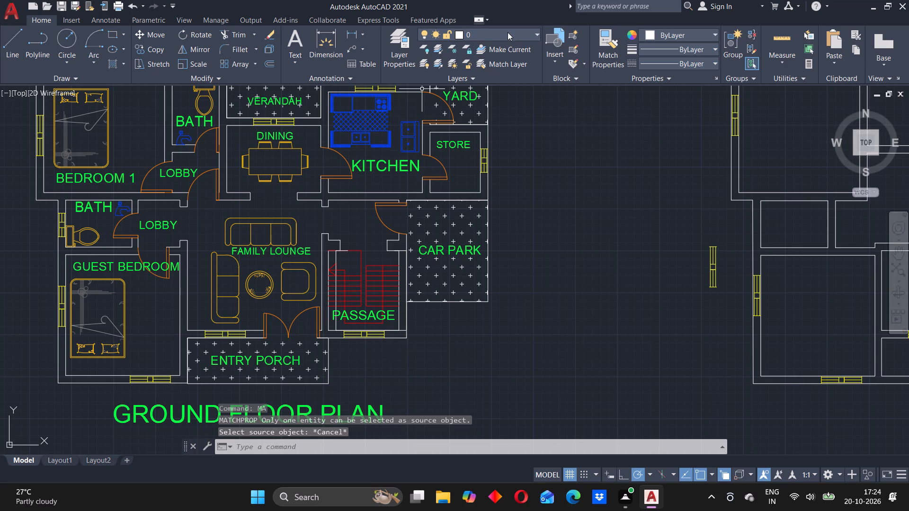
Make DOORS the current layer.
click(508, 30)
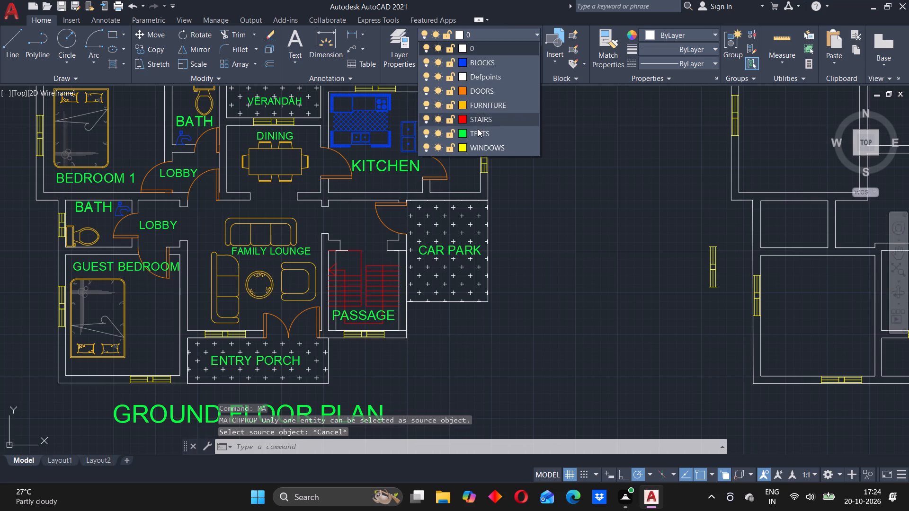
right_click(479, 92)
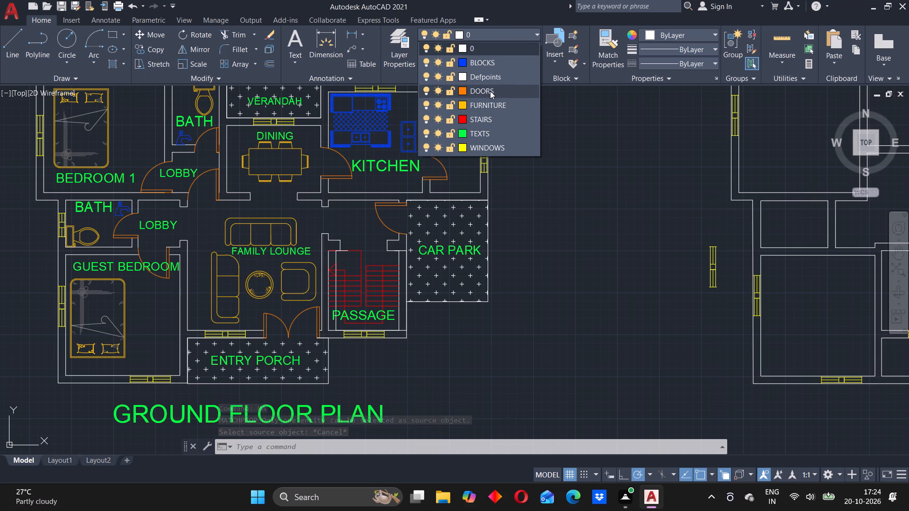
right_click(490, 91)
click(490, 91)
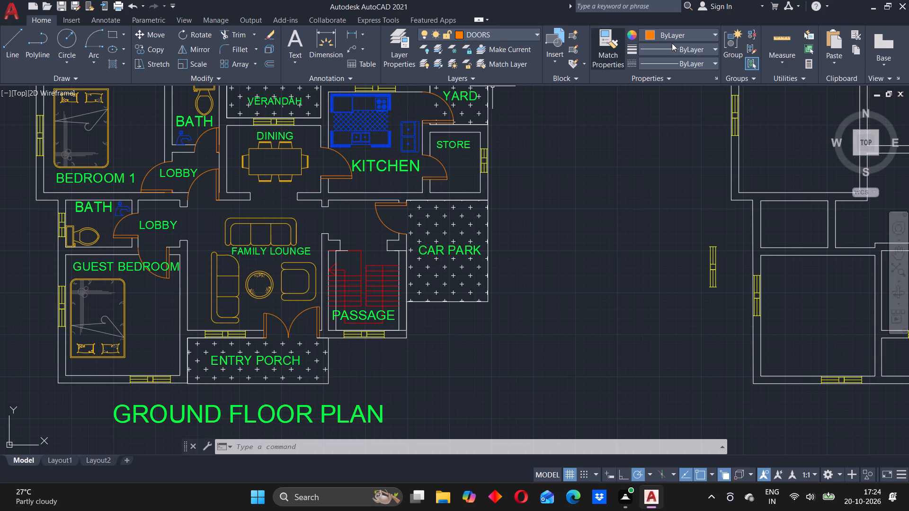
right_click(677, 33)
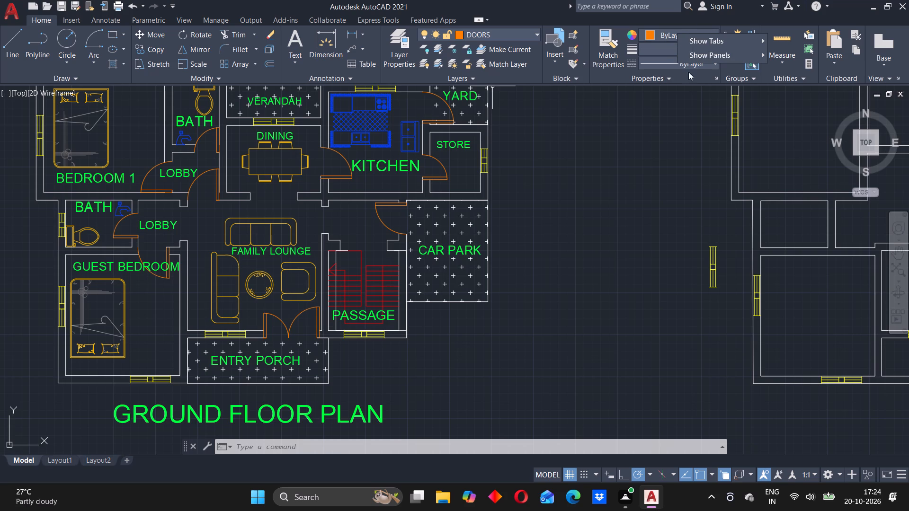
click(672, 122)
click(677, 31)
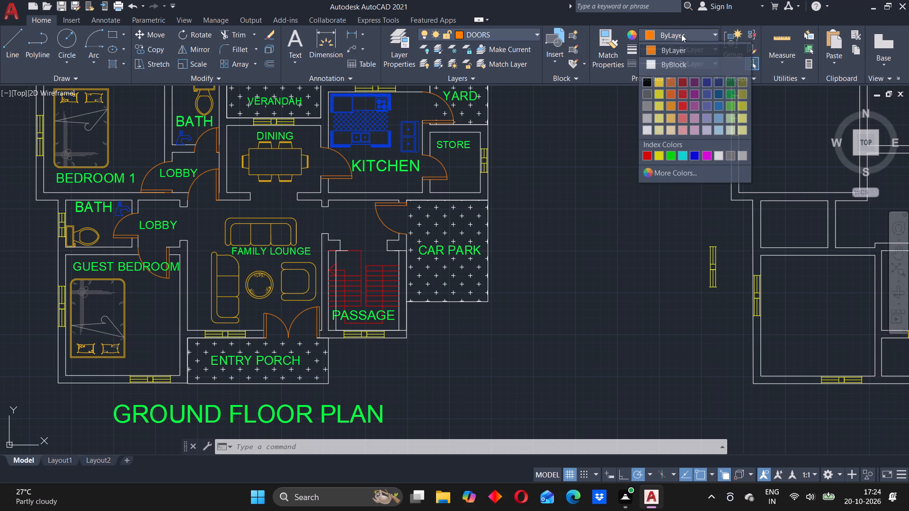
key(Escape)
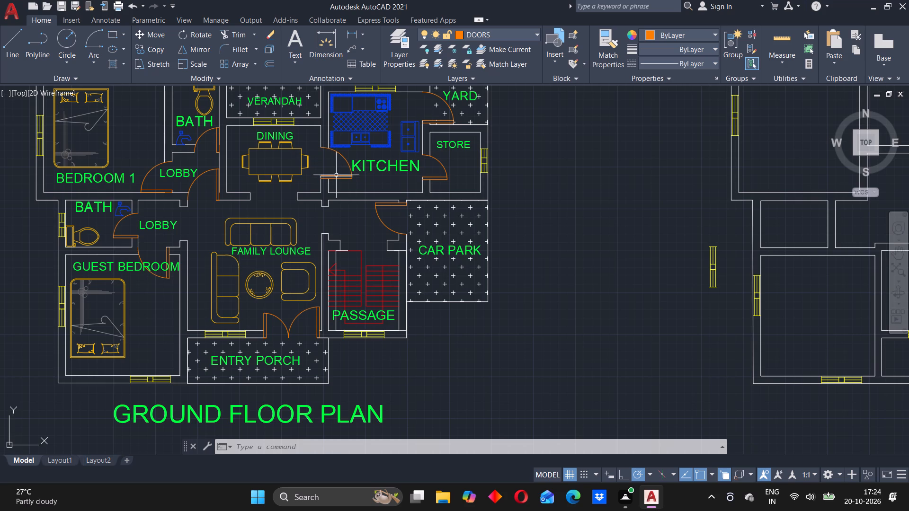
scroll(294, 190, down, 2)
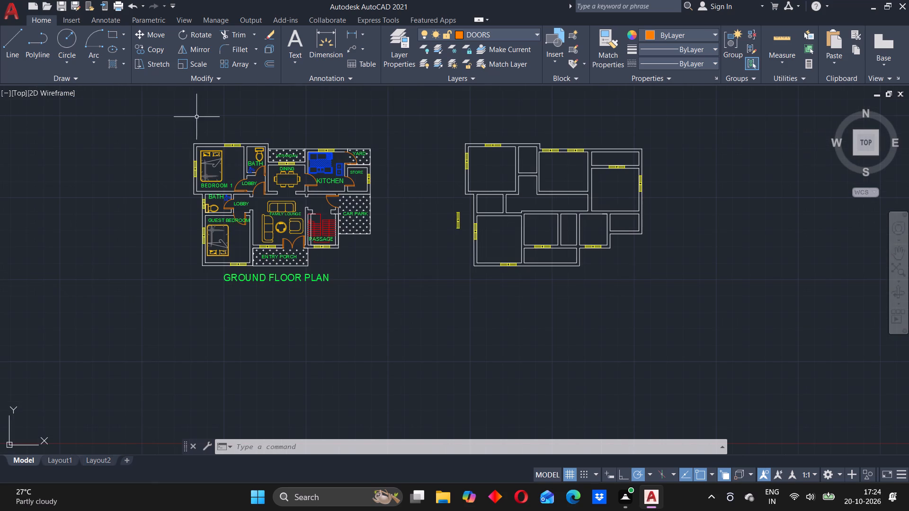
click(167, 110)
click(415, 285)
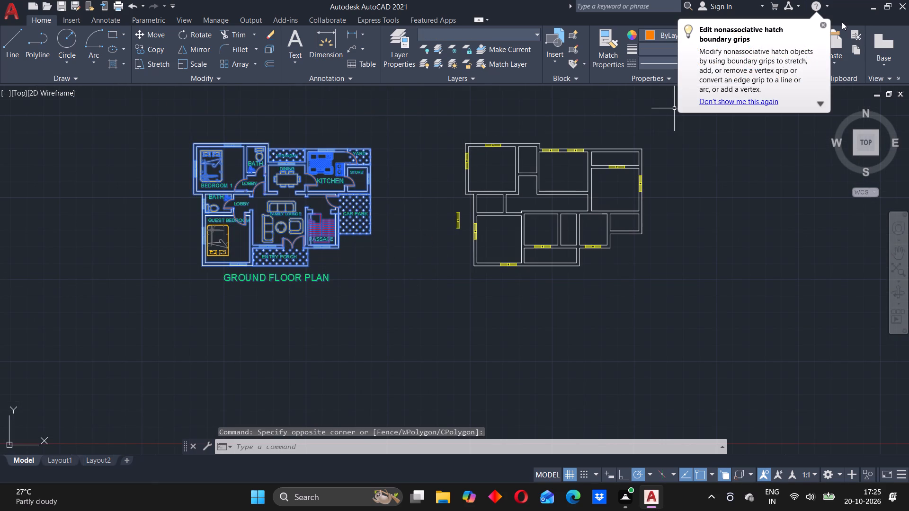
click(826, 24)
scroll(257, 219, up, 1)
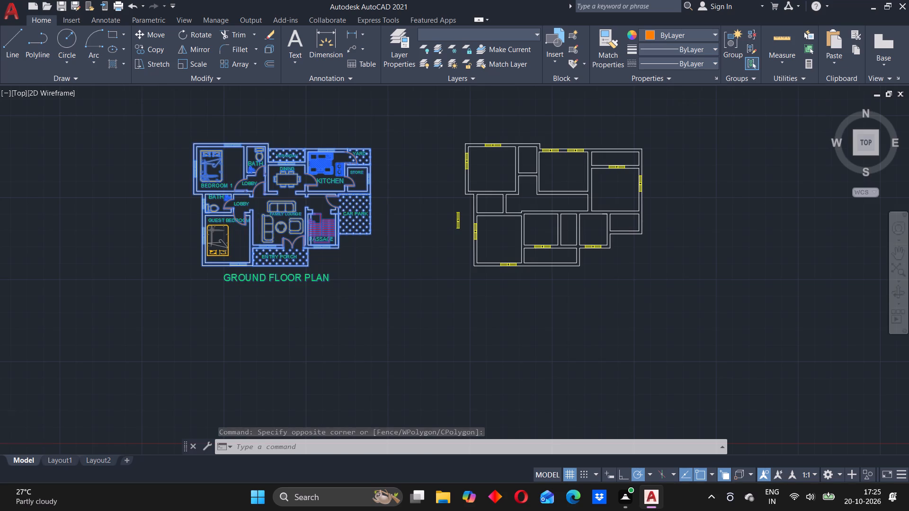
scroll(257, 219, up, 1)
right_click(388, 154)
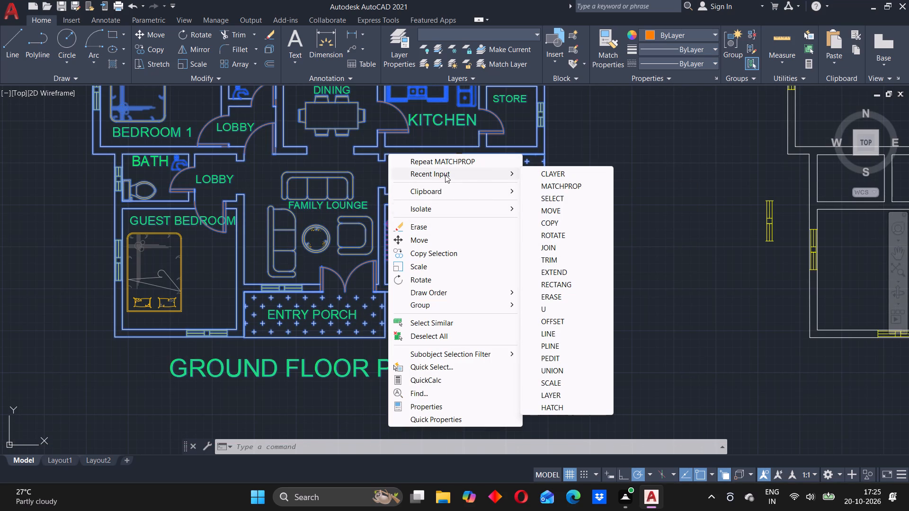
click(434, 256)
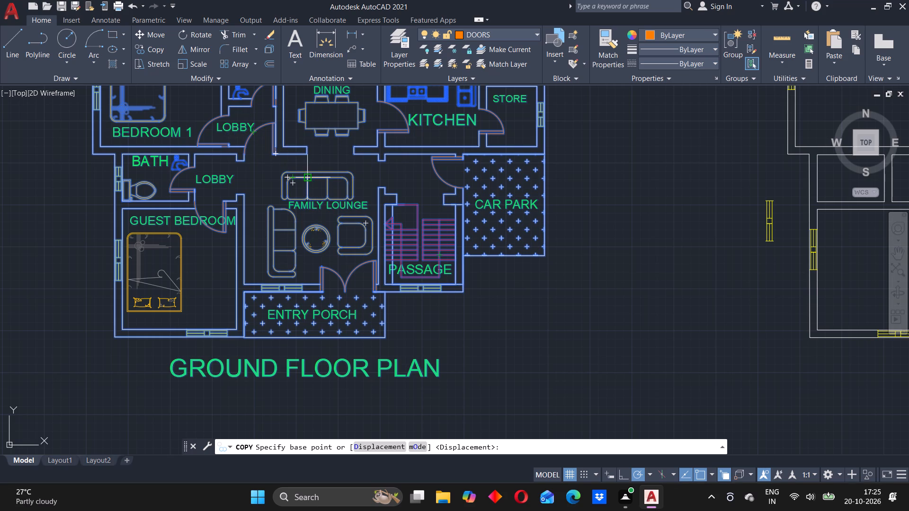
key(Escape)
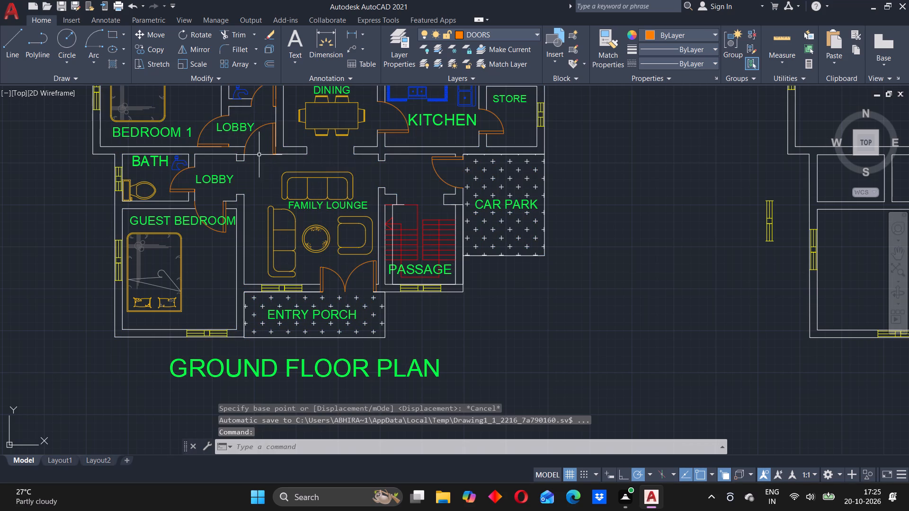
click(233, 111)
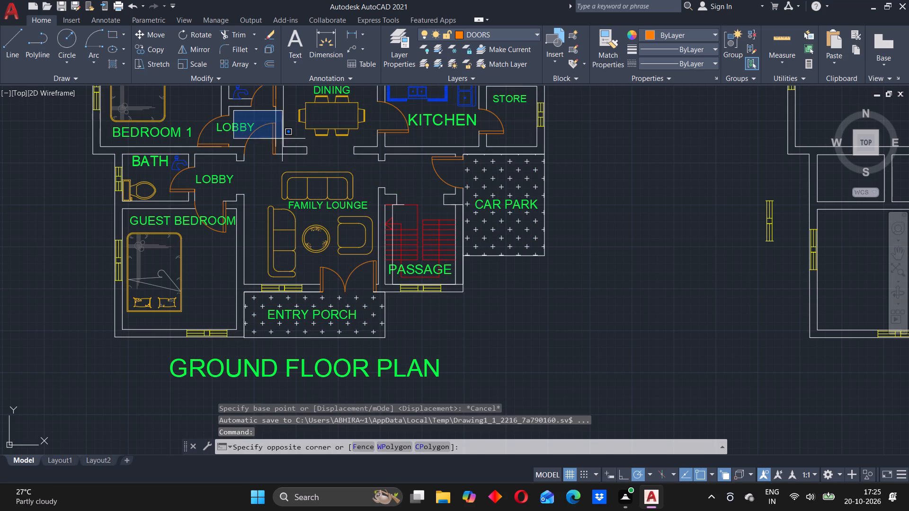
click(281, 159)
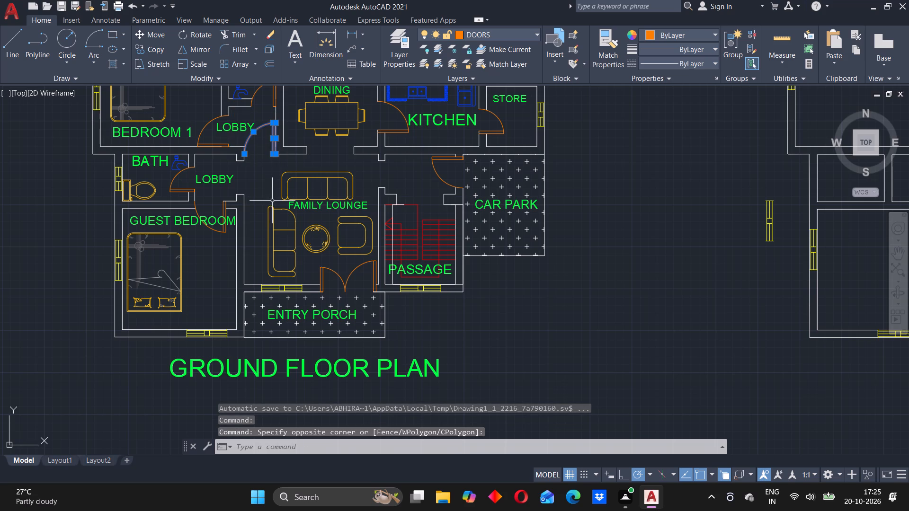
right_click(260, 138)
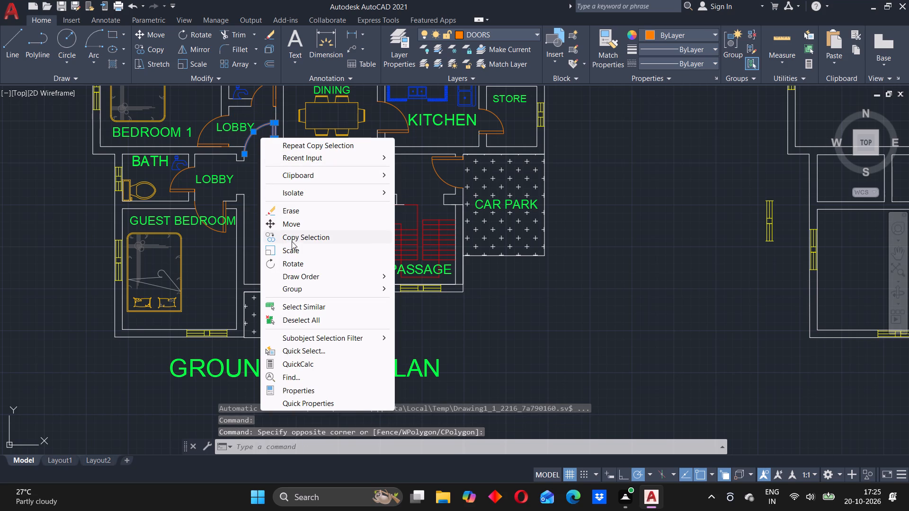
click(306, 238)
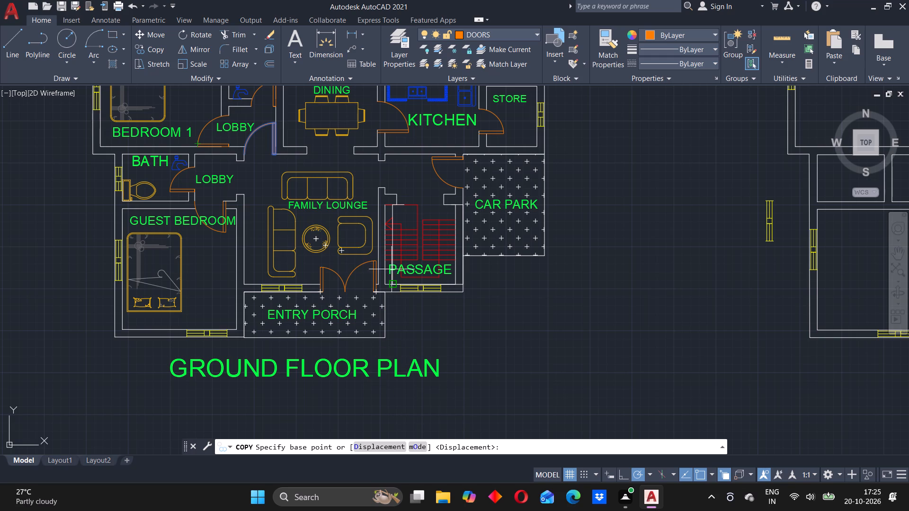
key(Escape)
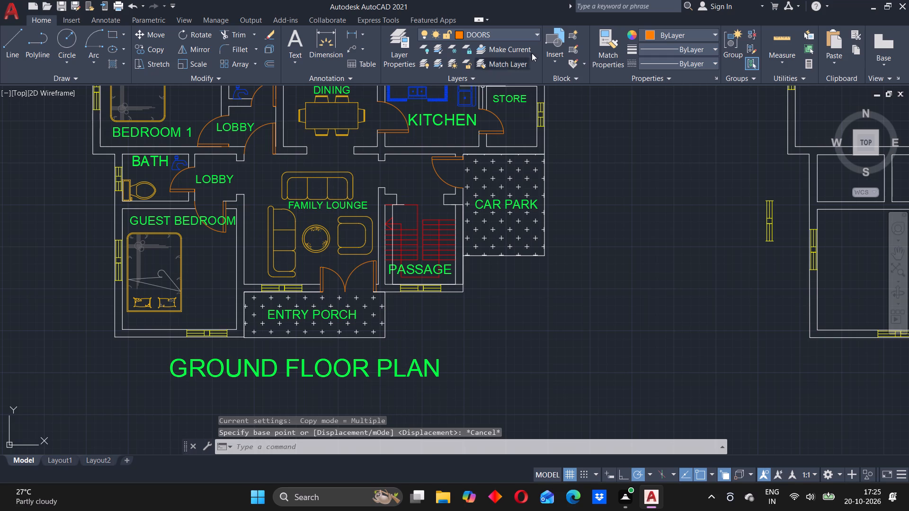
Turn off the layers 0, BLOCKS, Defpoints, FURNITURE, STAIRS, TEXTS and WINDOWS, leaving only DOORS on.
scroll(318, 168, down, 2)
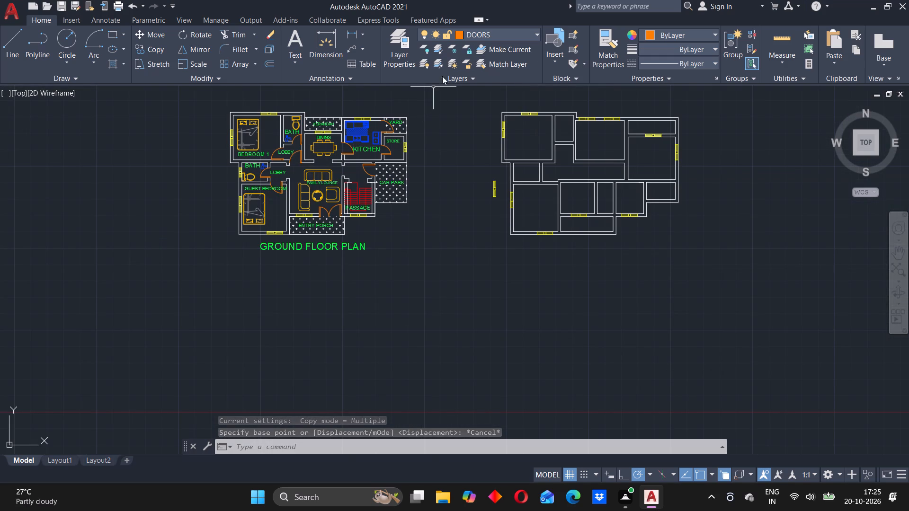
scroll(417, 33, up, 3)
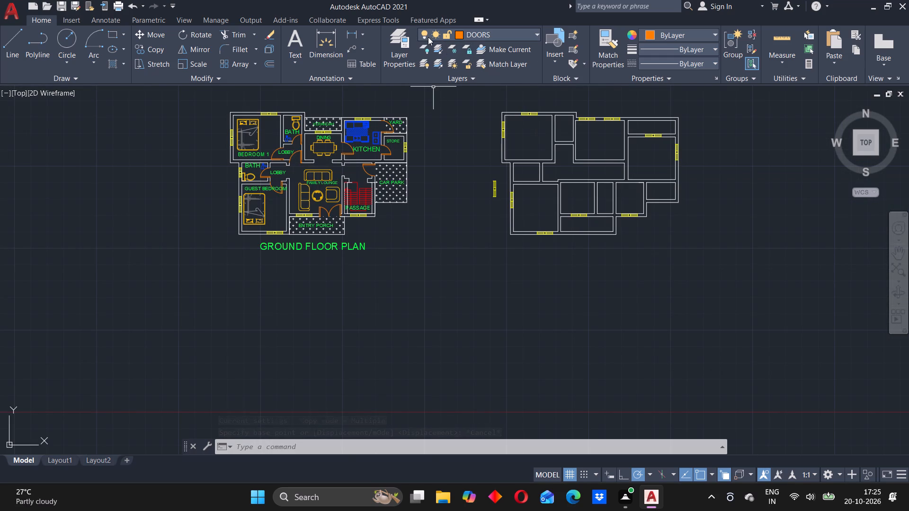
click(424, 32)
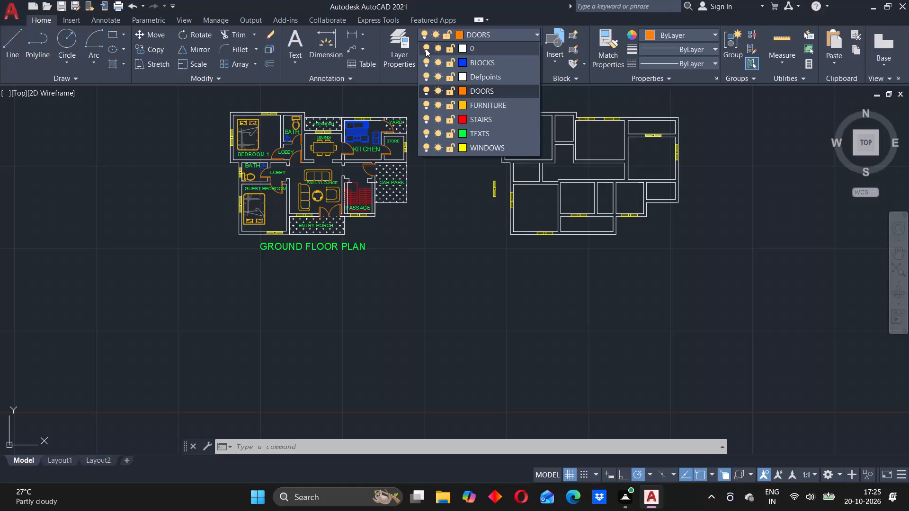
click(426, 49)
click(426, 62)
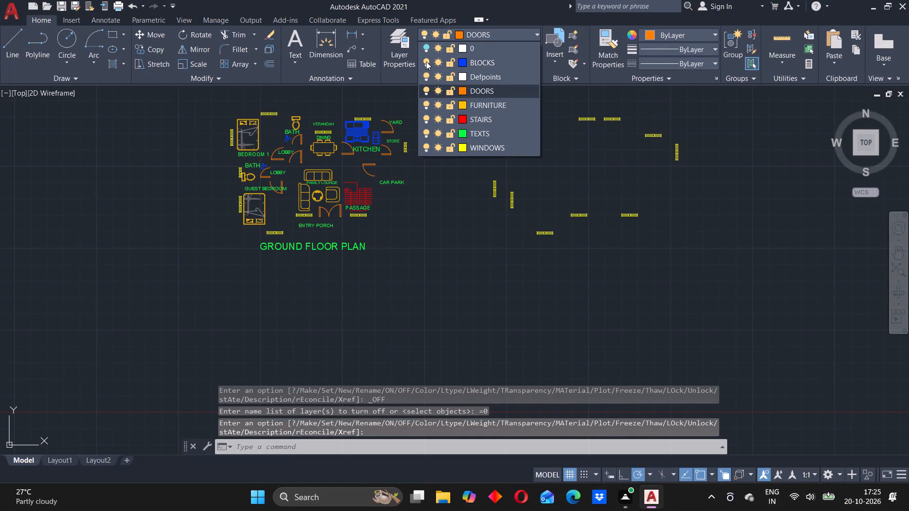
click(424, 74)
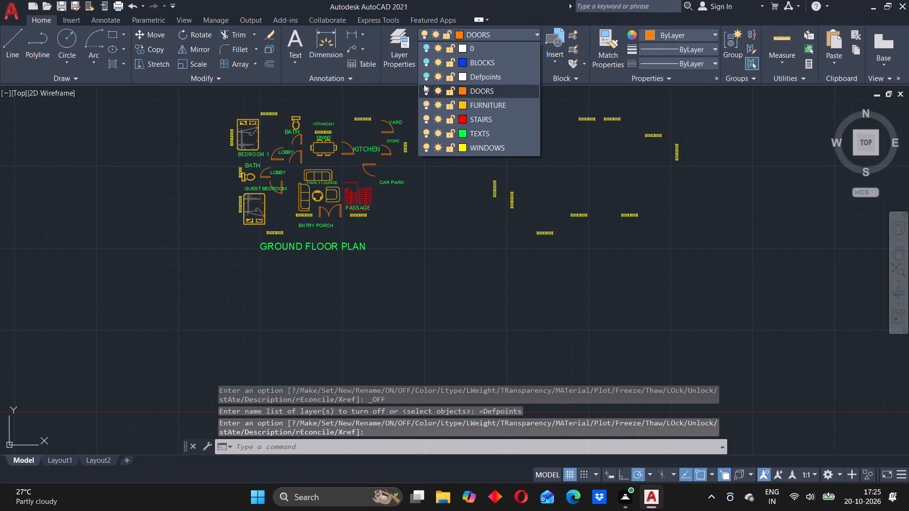
click(425, 104)
click(425, 118)
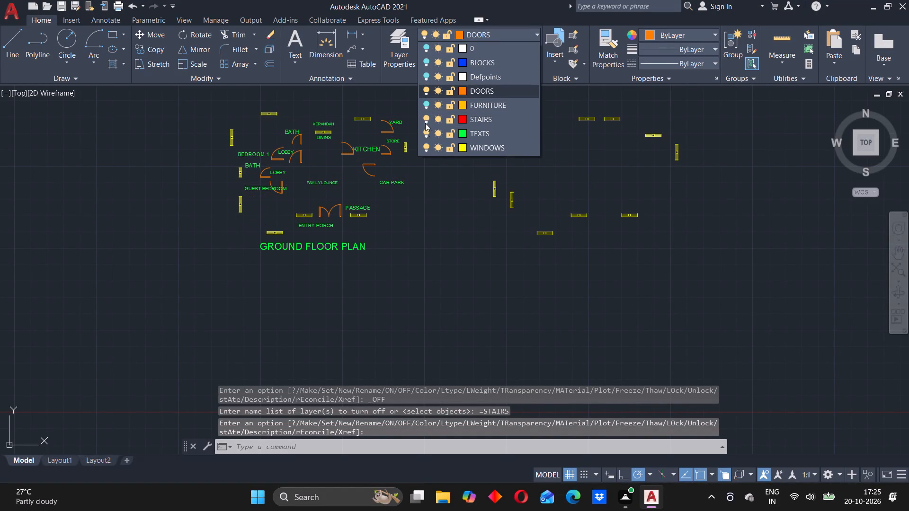
click(426, 133)
click(424, 147)
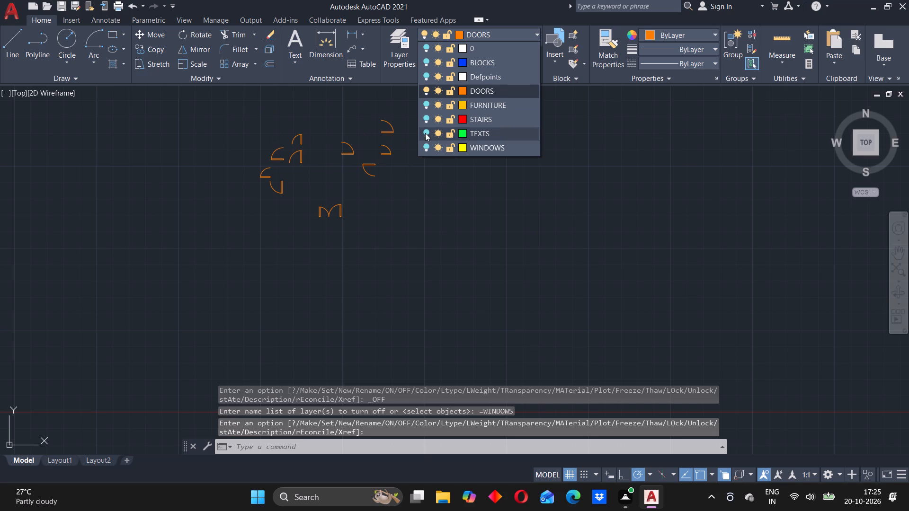
click(535, 32)
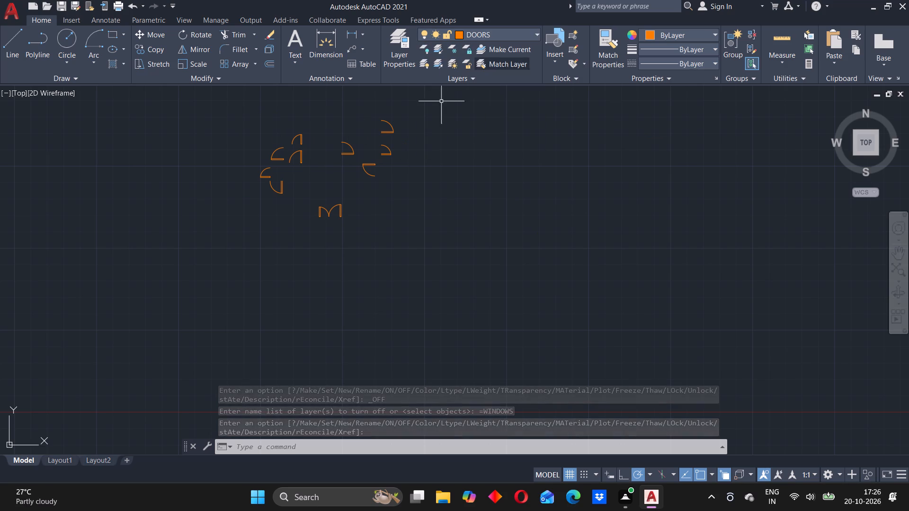
Select all the doors of the reference ground floor plan together.
click(236, 114)
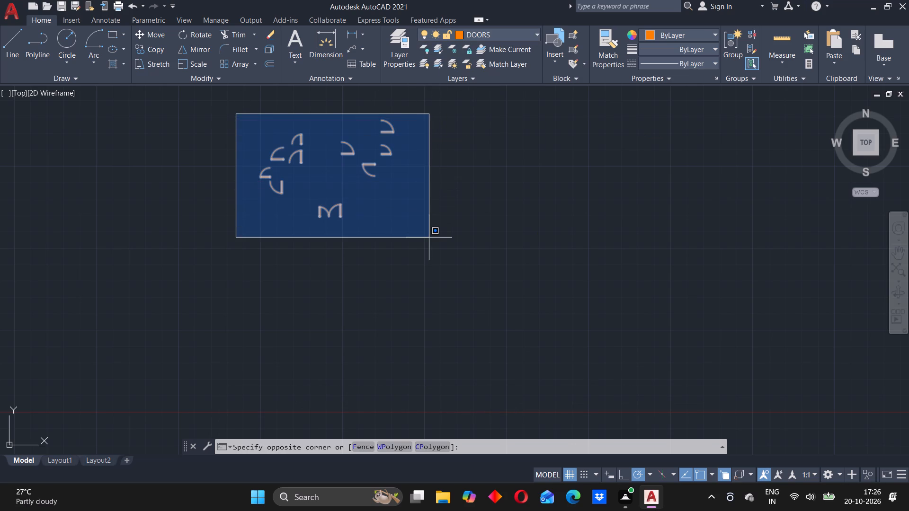
click(429, 238)
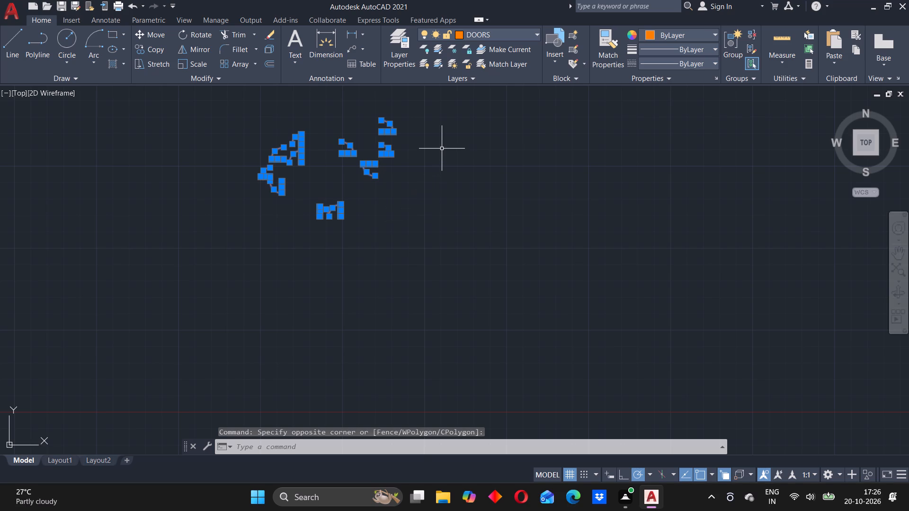
Turn the layers 0, BLOCKS, Defpoints, FURNITURE, STAIRS, TEXTS and WINDOWS back on, keeping DOORS current.
click(536, 31)
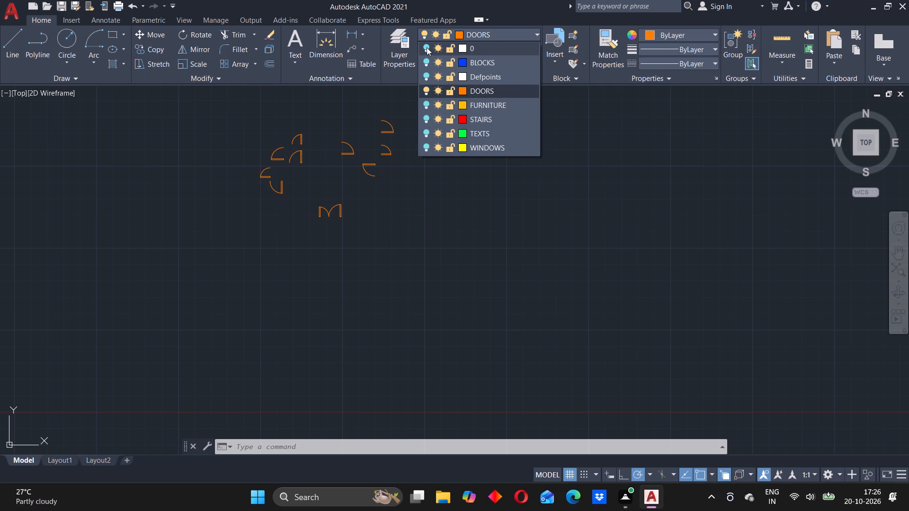
click(427, 47)
click(426, 60)
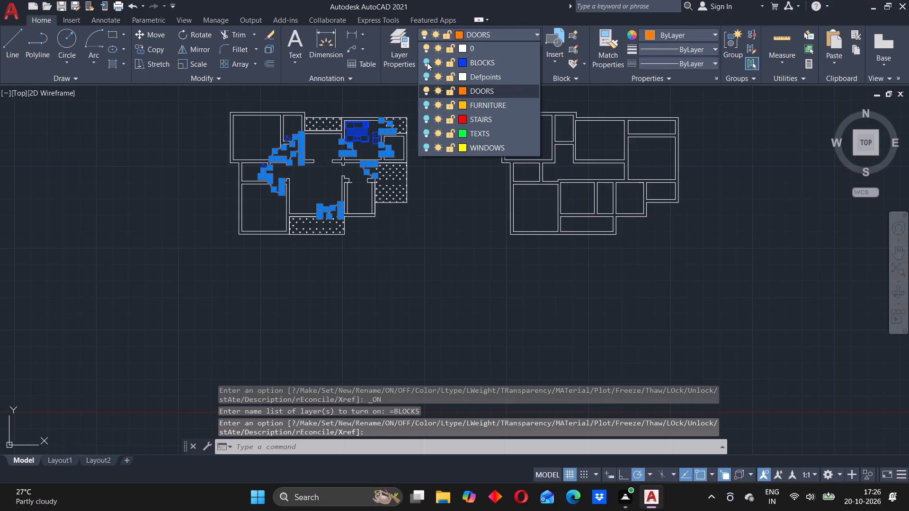
click(425, 75)
click(425, 102)
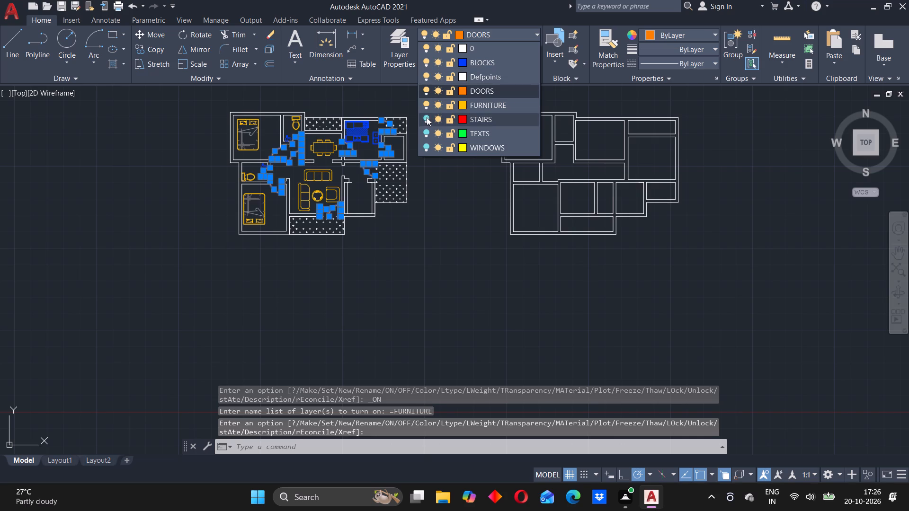
click(427, 118)
click(423, 132)
click(425, 146)
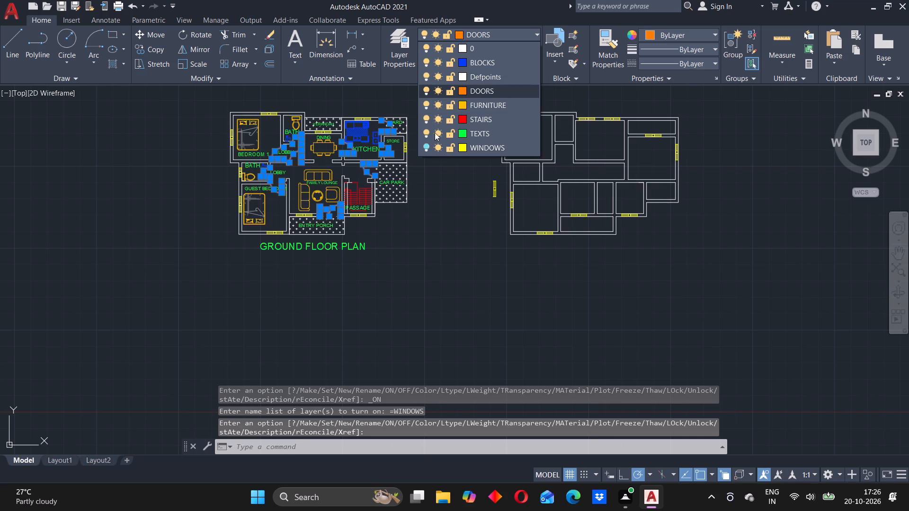
click(532, 32)
Copy the selected doors from the reference plan's entry porch outer corner to the matching bottom corner of the redrawn plan.
scroll(334, 216, up, 2)
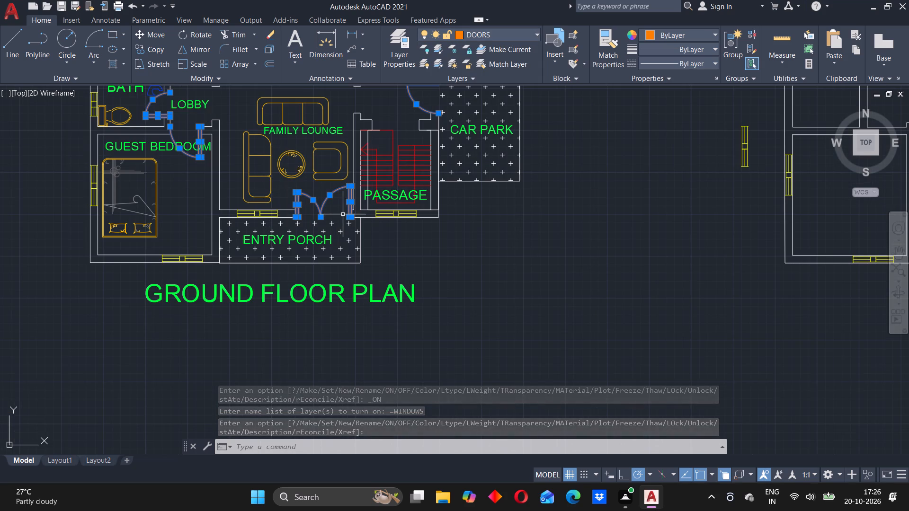
key(c)
key(o)
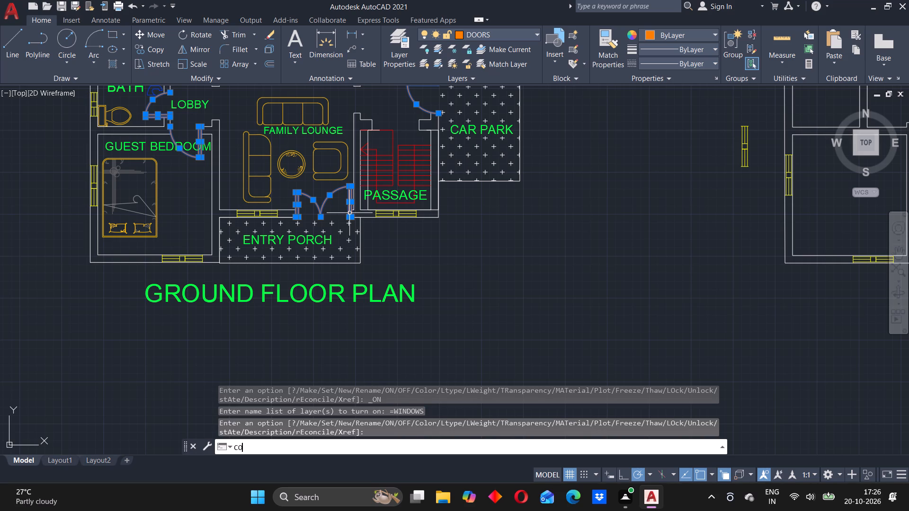
key(Return)
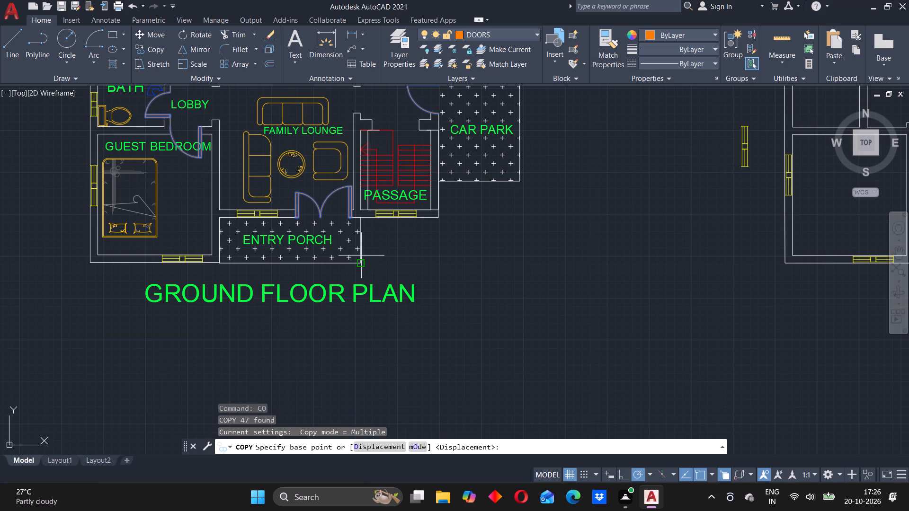
click(358, 262)
scroll(662, 227, down, 2)
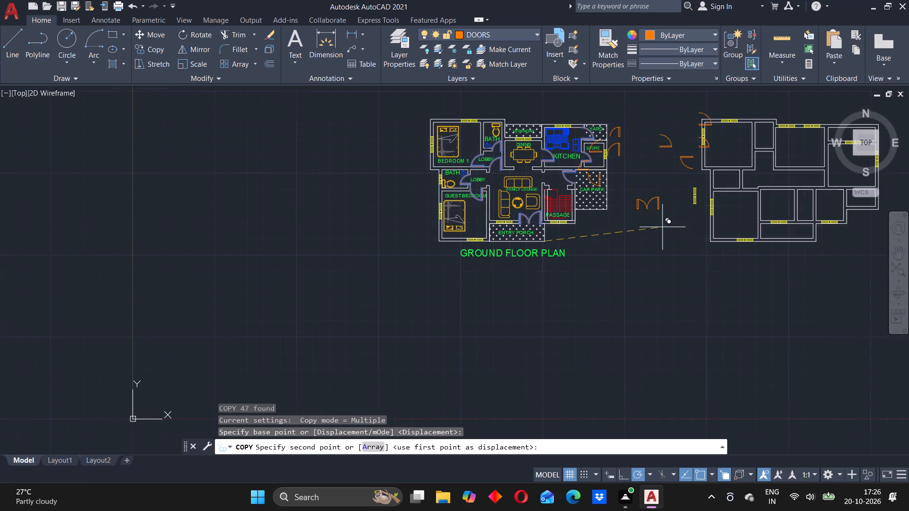
middle_drag(768, 242, 562, 260)
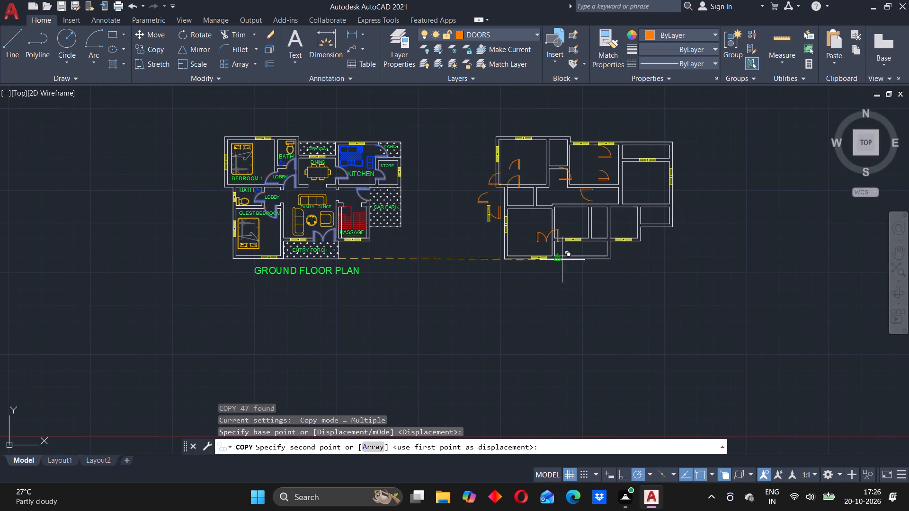
scroll(585, 256, up, 2)
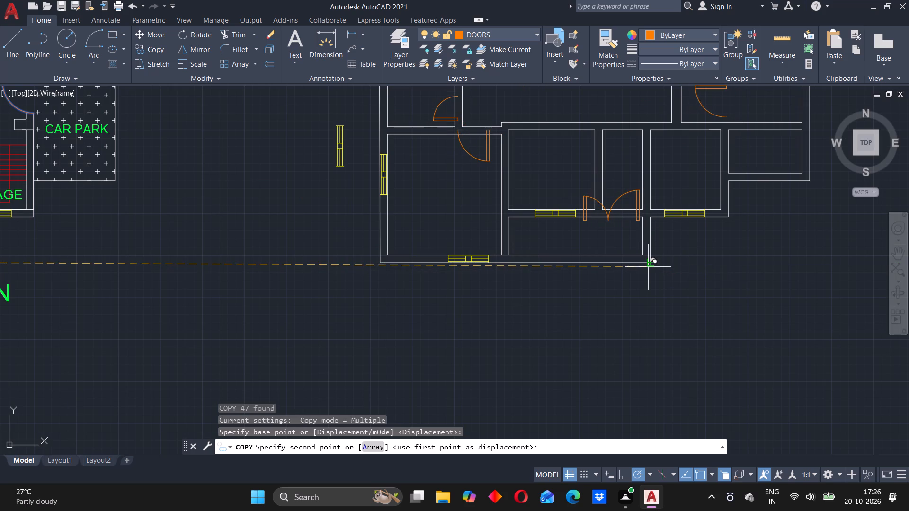
click(648, 264)
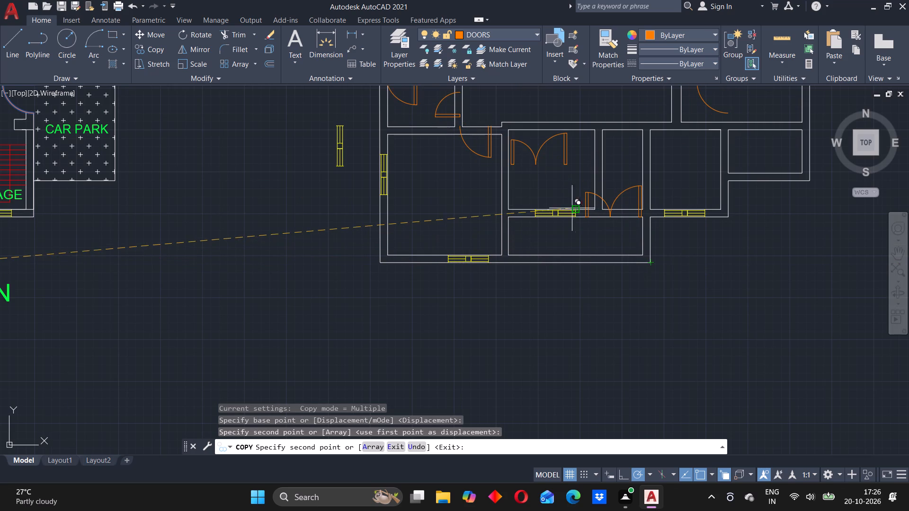
scroll(565, 209, down, 2)
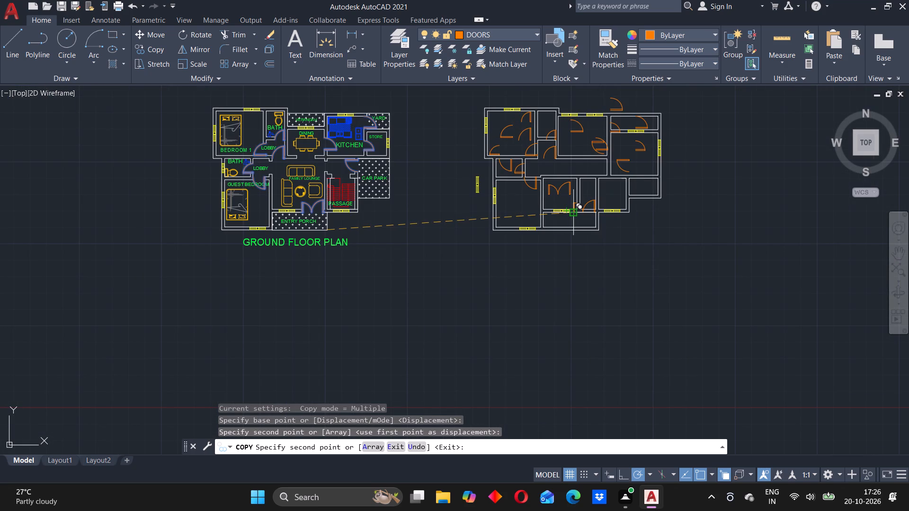
key(Escape)
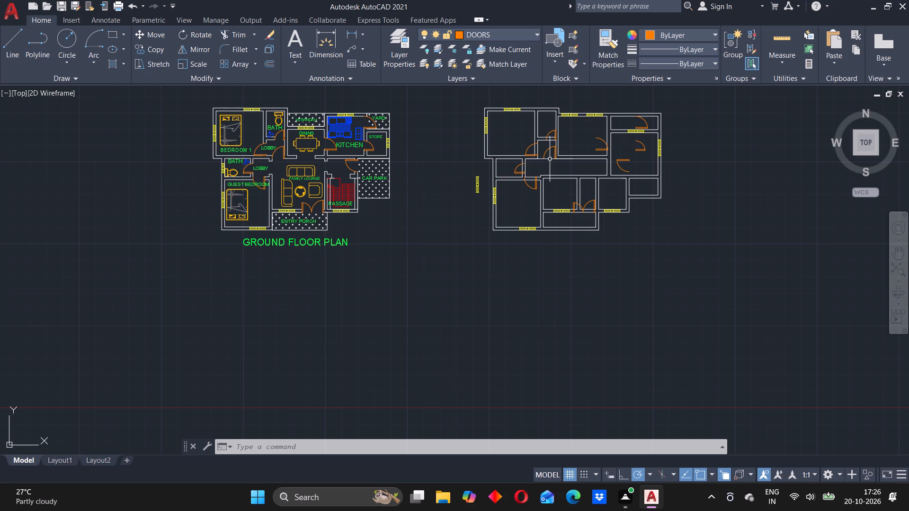
Move the copied door of the bath beside Bedroom 1 so its leaf's bottom corner meets the lobby wall corner.
scroll(571, 167, up, 2)
middle_drag(539, 171, 470, 217)
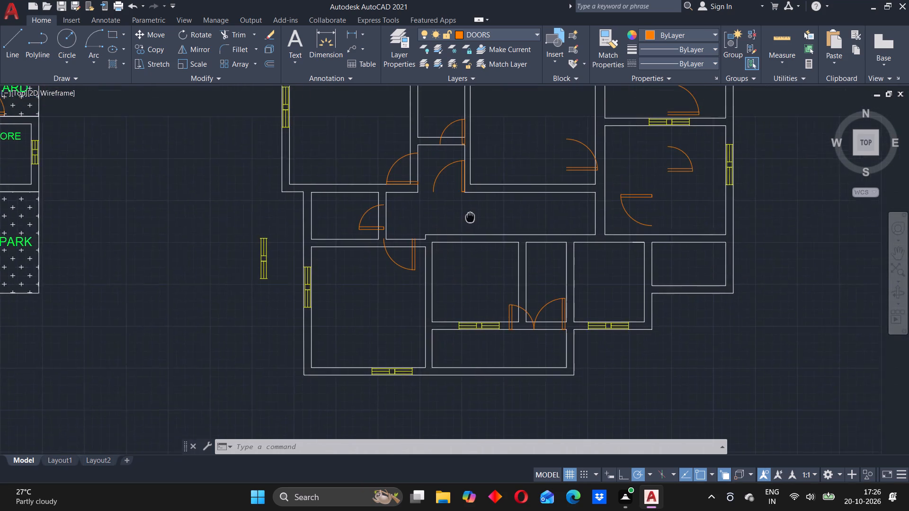
middle_drag(470, 217, 420, 236)
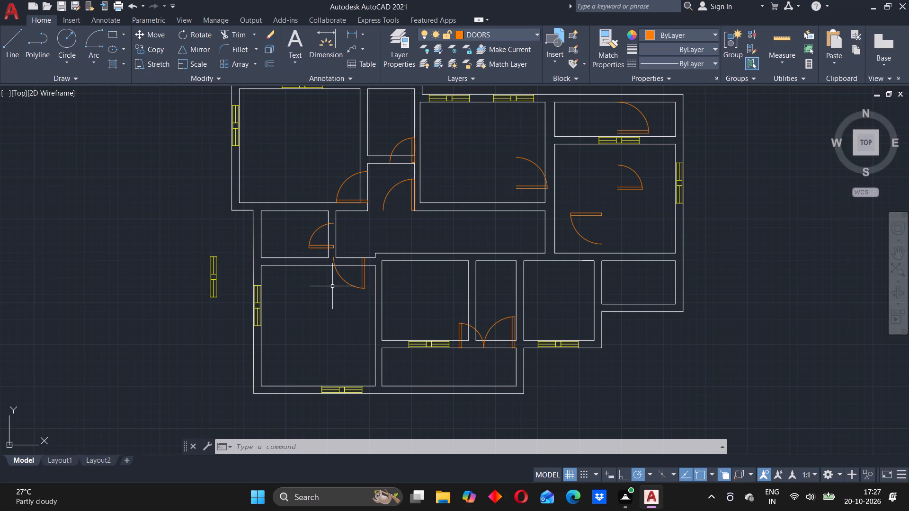
scroll(341, 272, down, 1)
scroll(347, 270, up, 2)
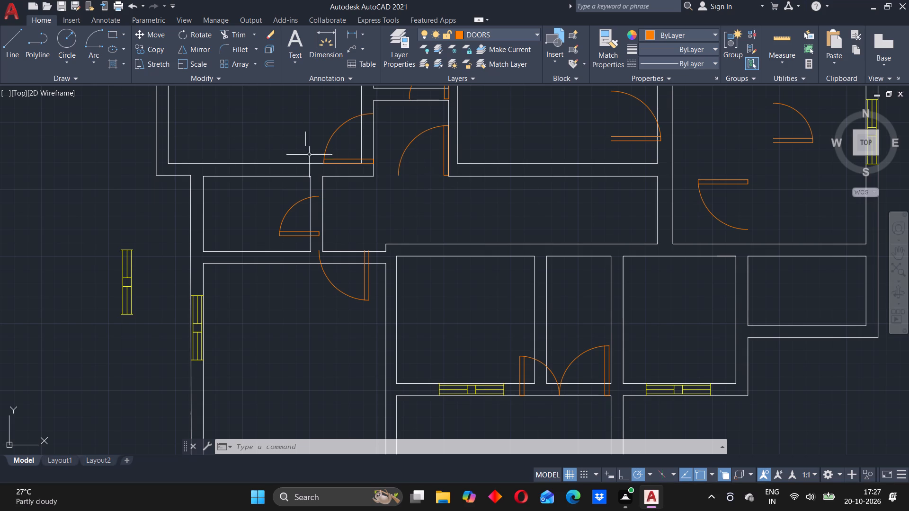
scroll(432, 127, down, 2)
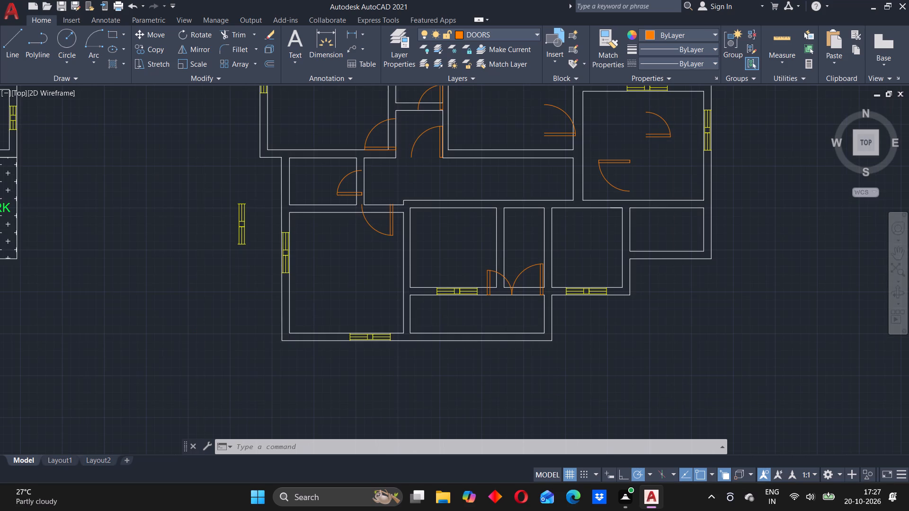
scroll(432, 126, up, 2)
middle_drag(429, 125, 398, 206)
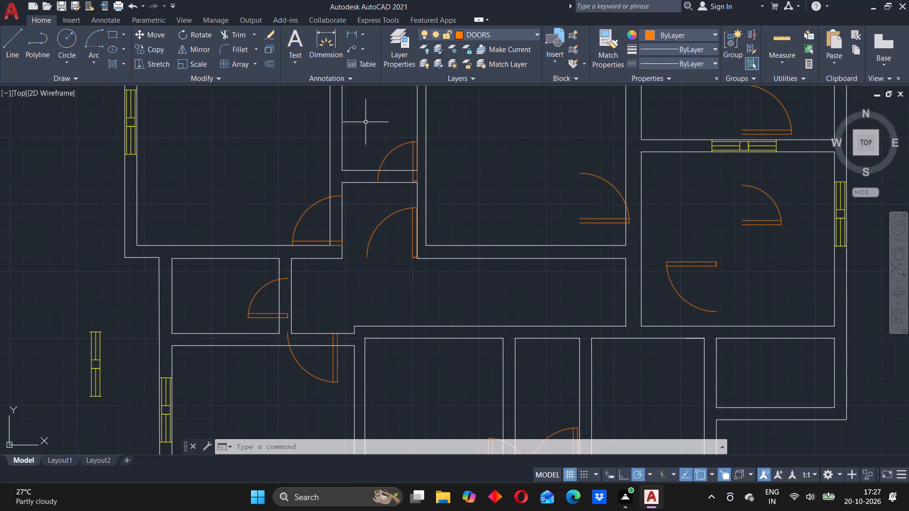
click(363, 122)
click(419, 189)
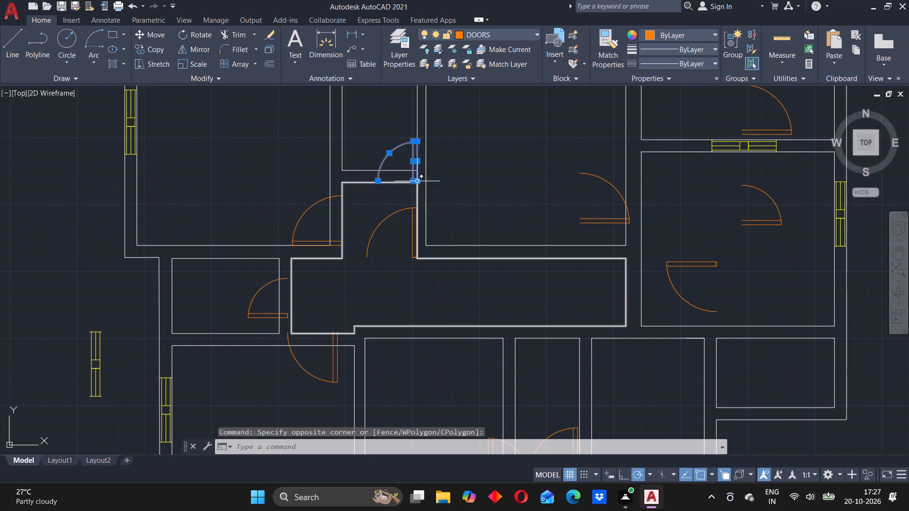
key(m)
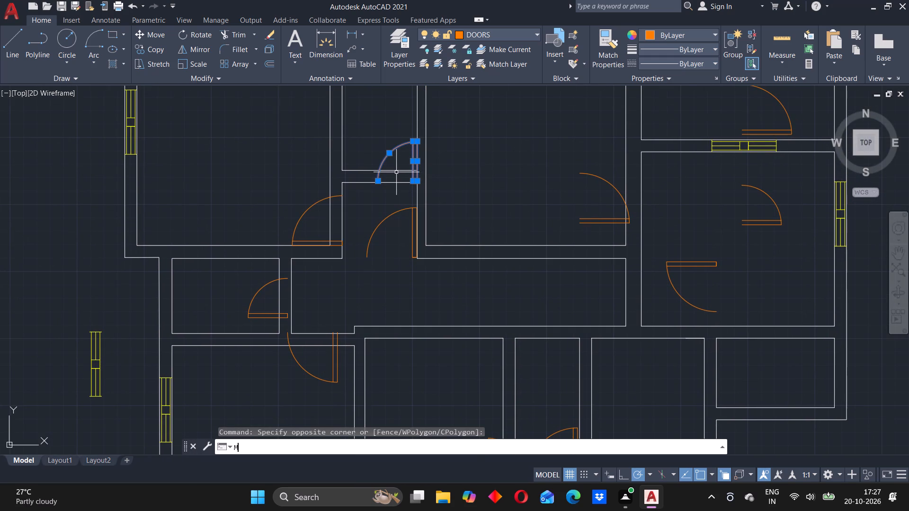
key(Return)
scroll(400, 184, up, 3)
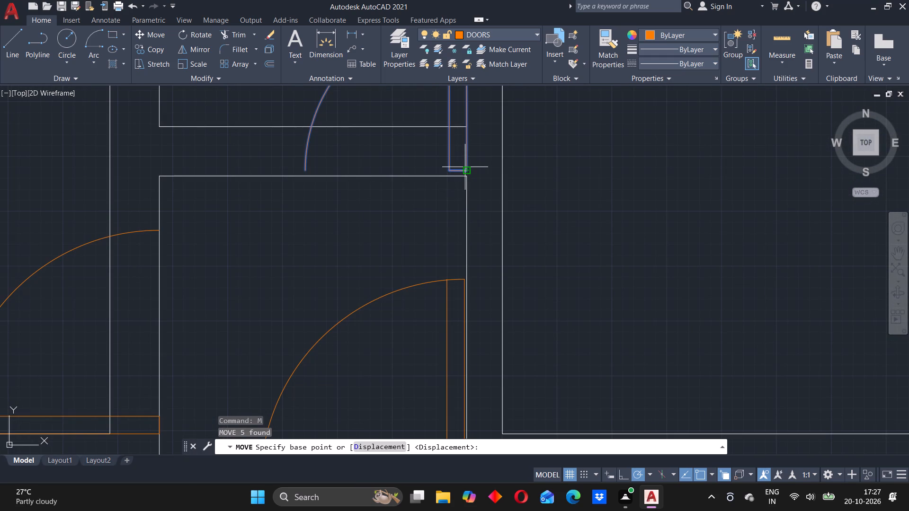
click(465, 168)
click(464, 178)
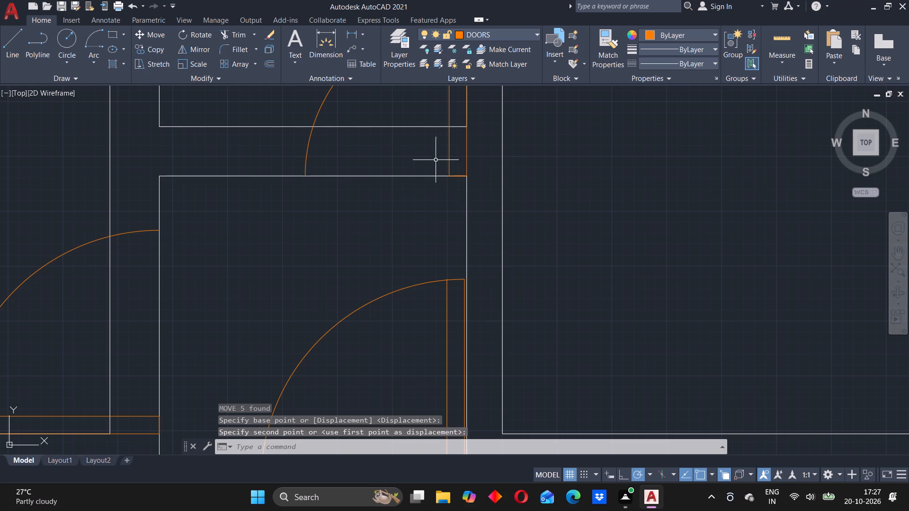
Delete the smaller leaf and swing arc of the copied double entry door above the redrawn plan's entry porch.
scroll(433, 164, down, 2)
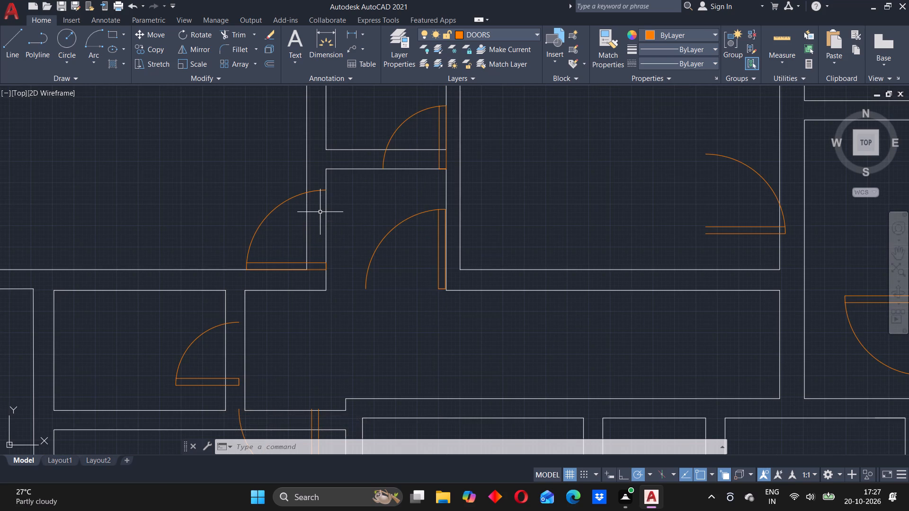
scroll(282, 278, up, 1)
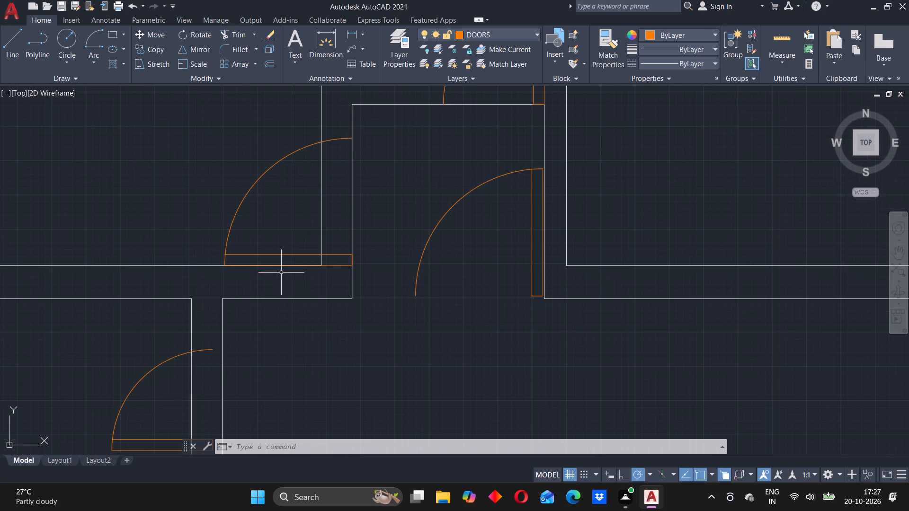
scroll(320, 262, up, 3)
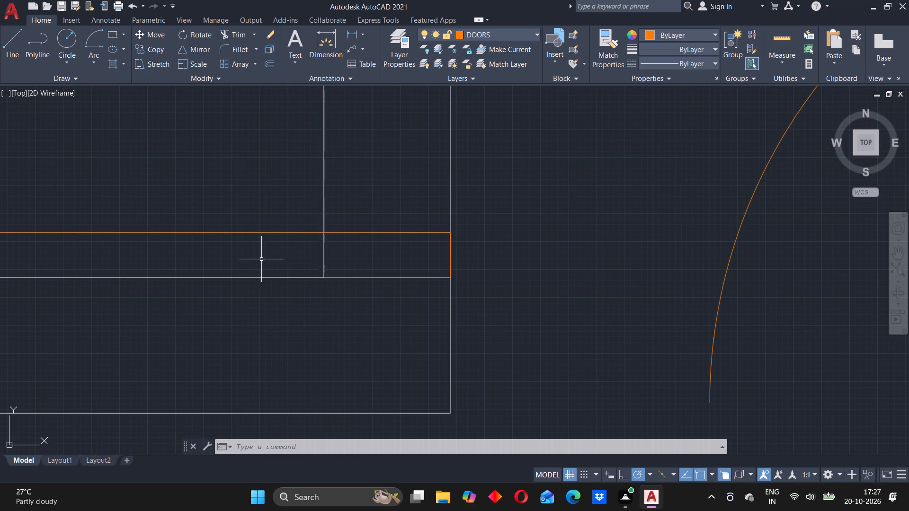
scroll(585, 199, down, 5)
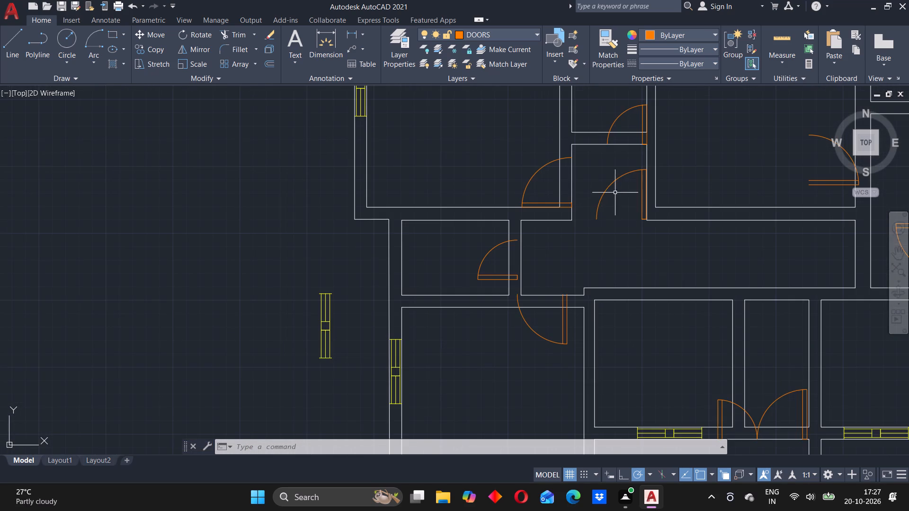
middle_drag(625, 197, 279, 267)
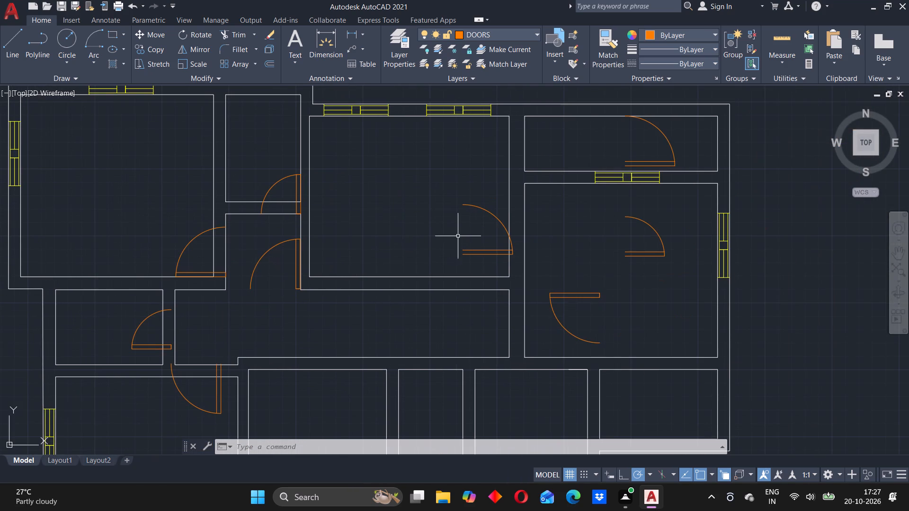
middle_drag(506, 287, 544, 133)
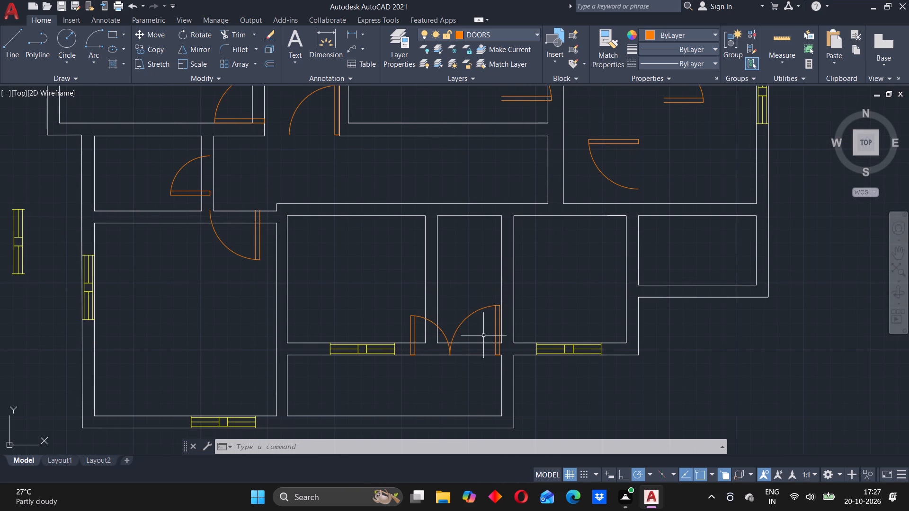
middle_drag(467, 338, 455, 275)
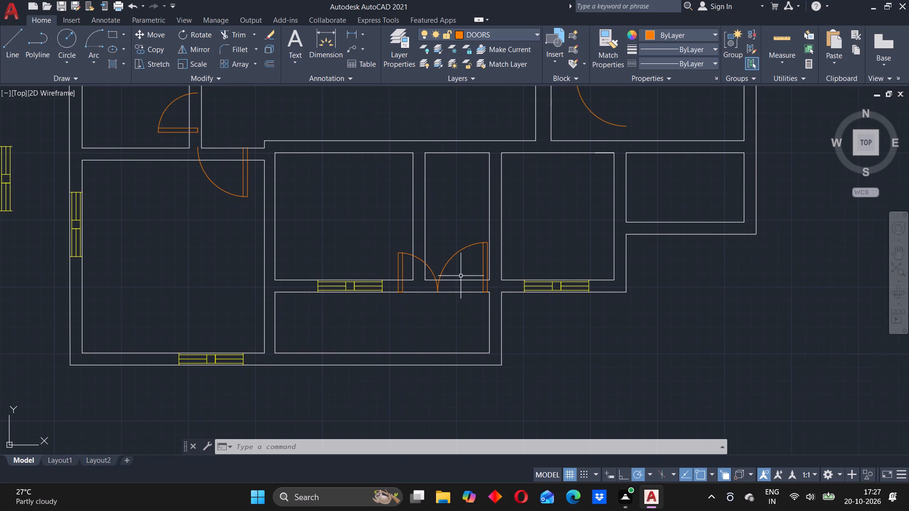
scroll(461, 276, up, 1)
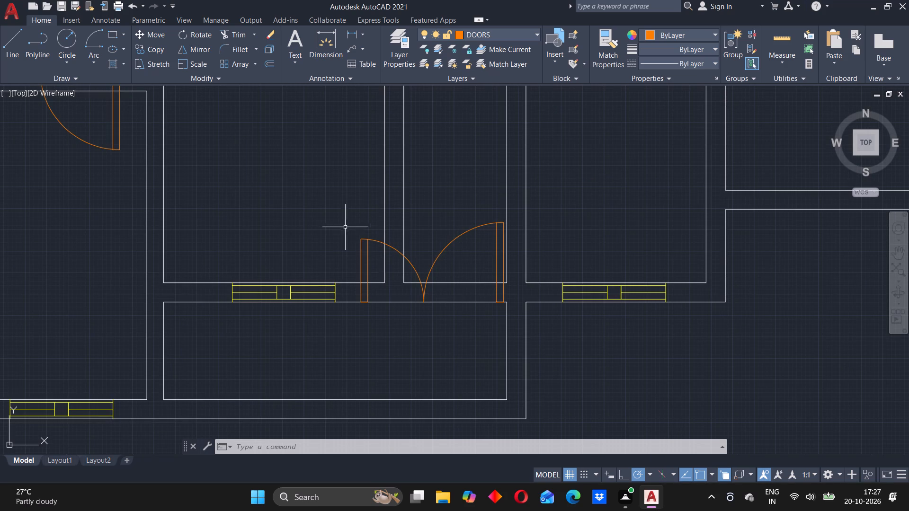
drag(343, 225, 356, 225)
click(425, 315)
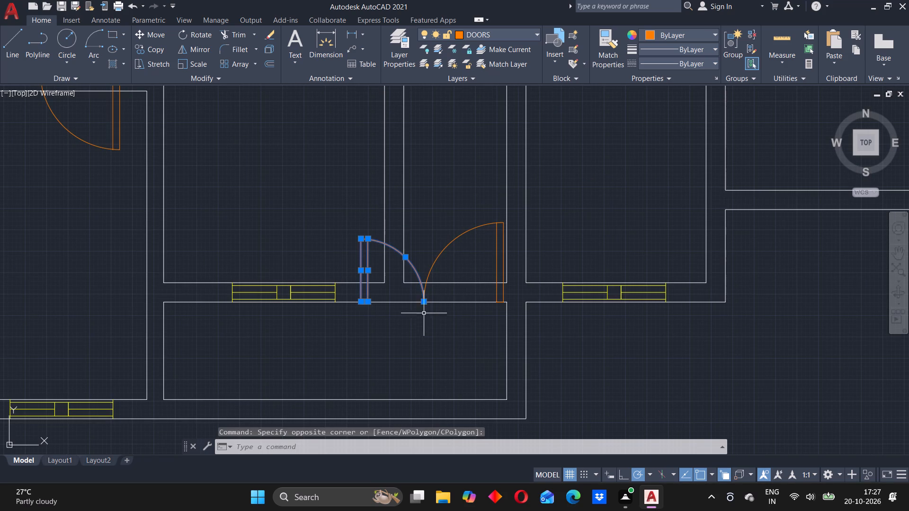
key(Delete)
Move the copied door of the small room at the lobby's west end so its leaf's hinge end meets the lobby-side wall line.
scroll(232, 232, down, 2)
middle_drag(220, 232, 337, 264)
scroll(276, 217, up, 2)
middle_drag(299, 205, 298, 221)
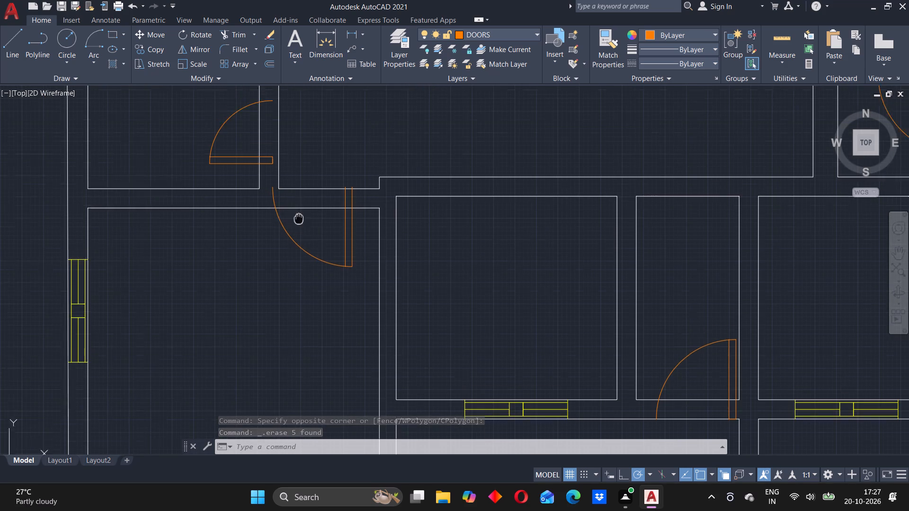
middle_drag(298, 221, 288, 266)
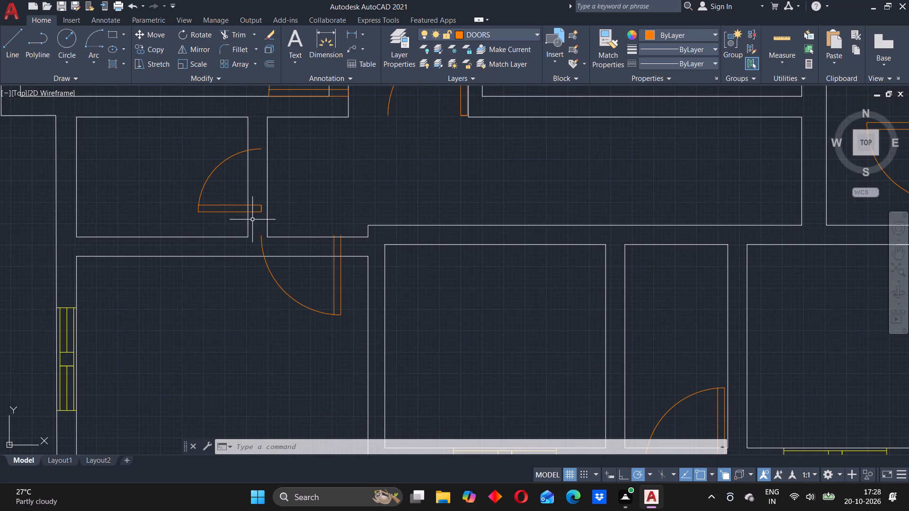
click(182, 146)
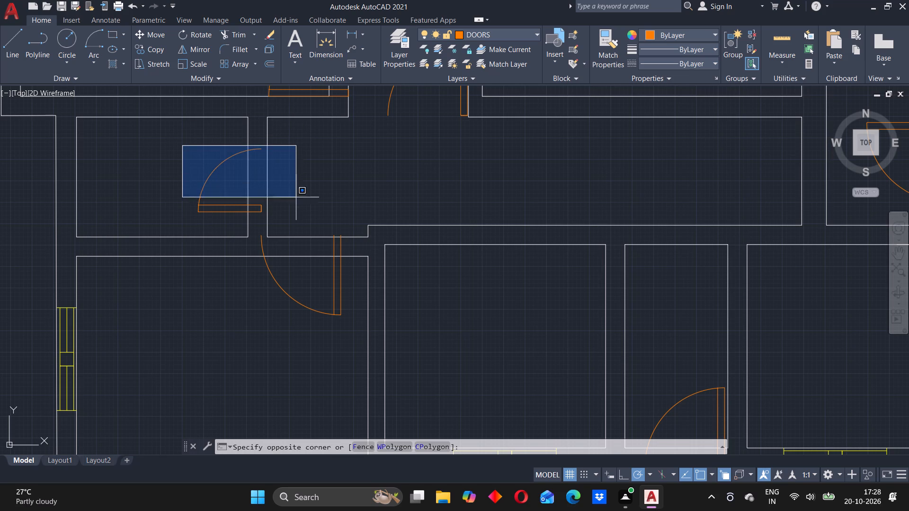
click(294, 217)
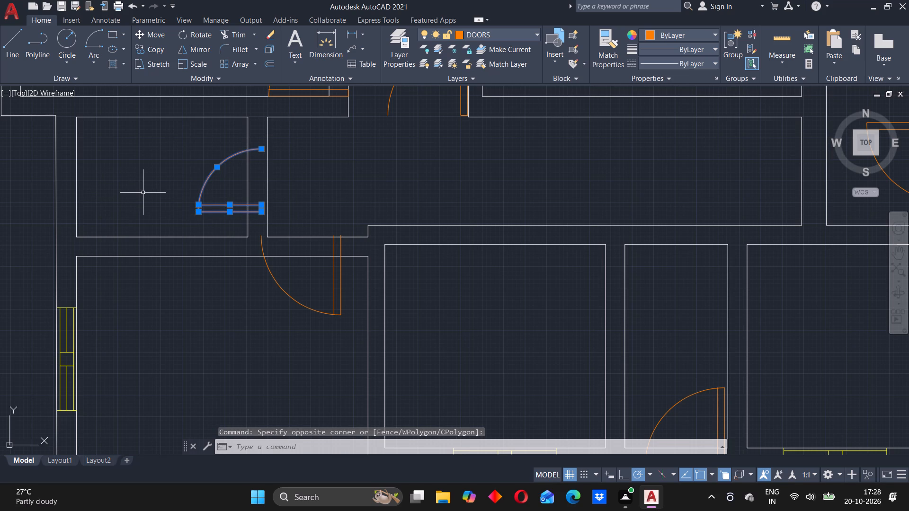
key(m)
key(Return)
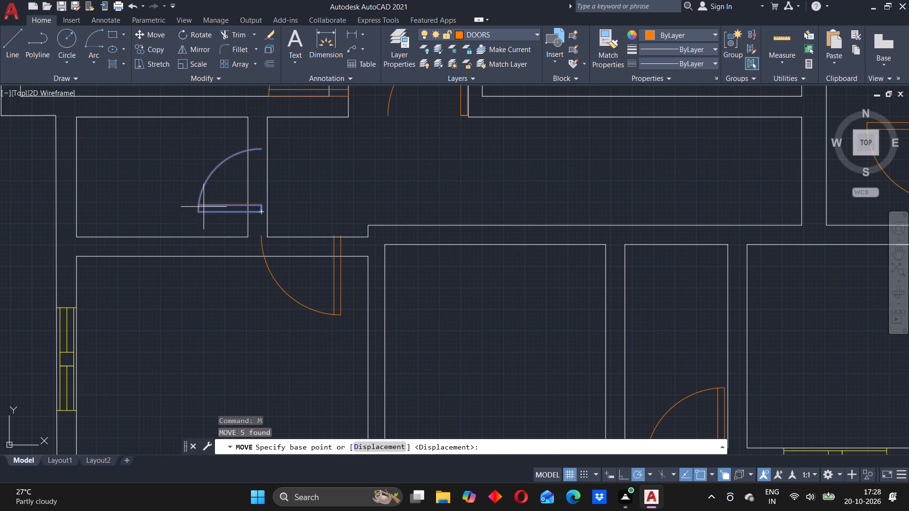
click(262, 214)
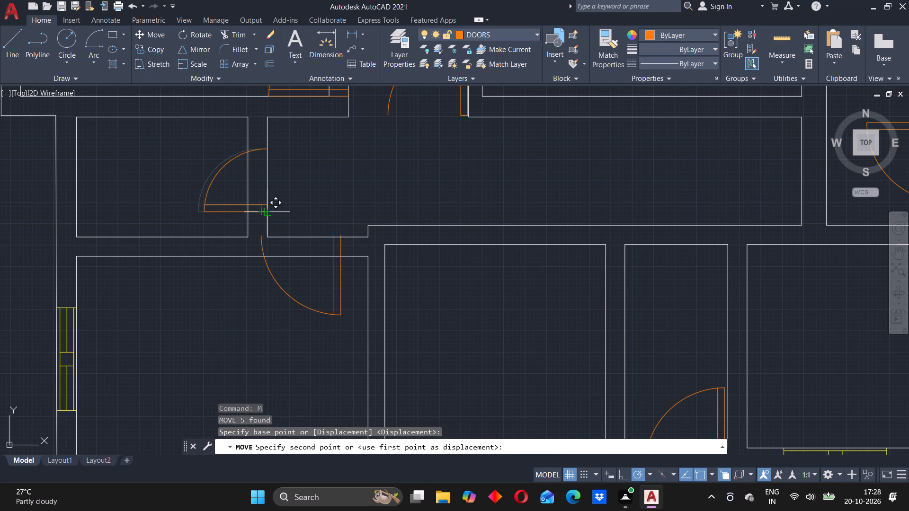
click(267, 214)
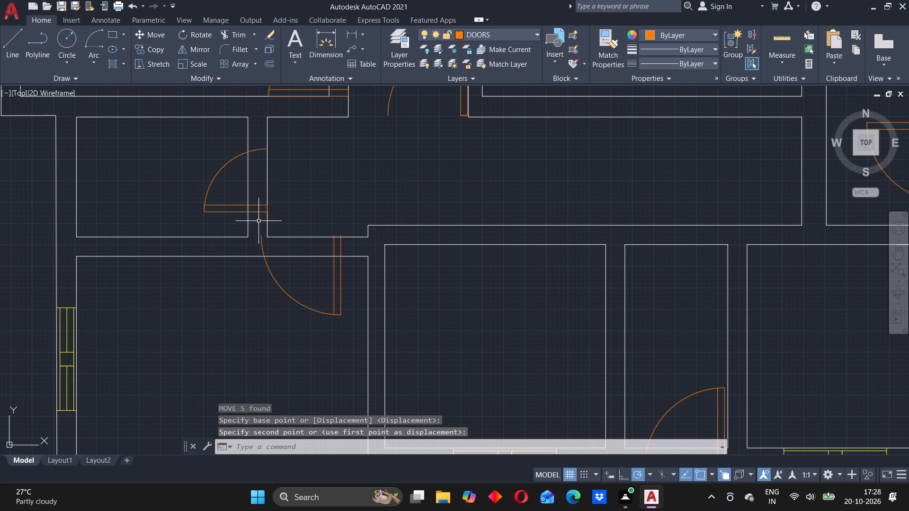
Move the southwest room's copied door into its top wall, closer to the stepped lobby wall corner.
click(257, 222)
click(366, 332)
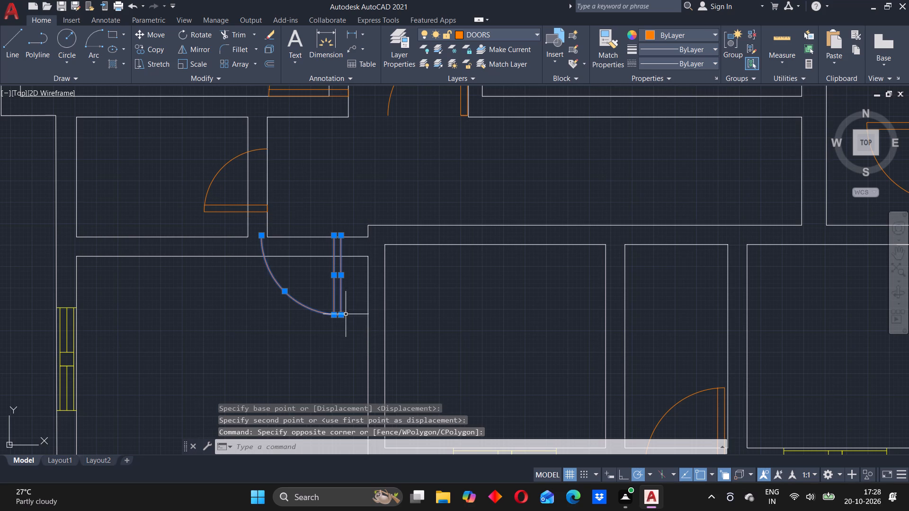
key(m)
key(Return)
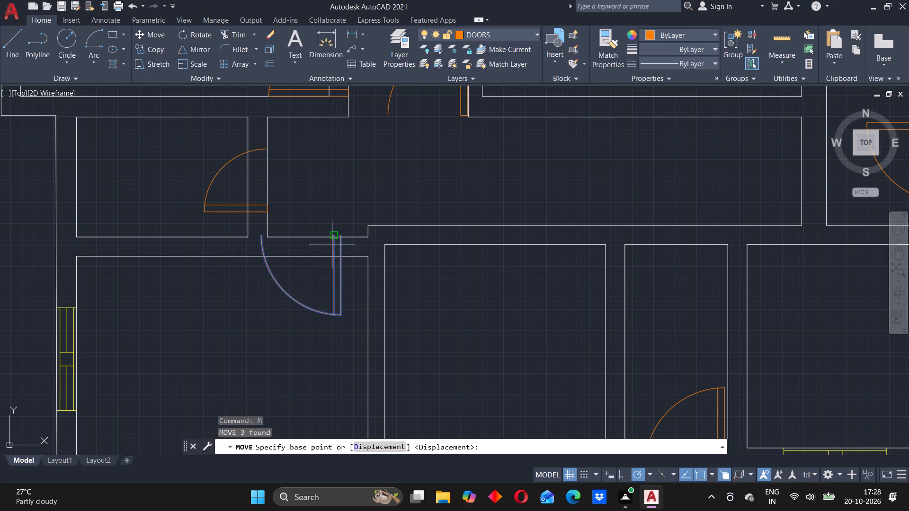
scroll(332, 244, up, 2)
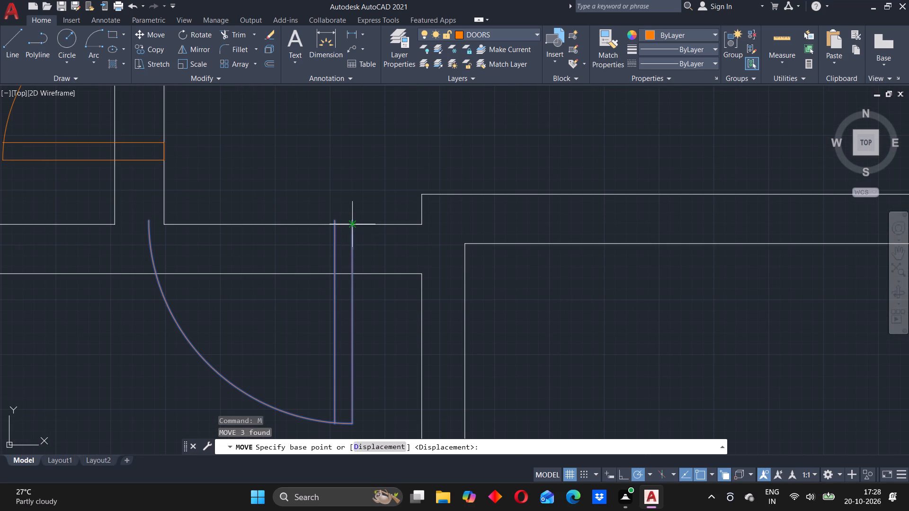
click(351, 240)
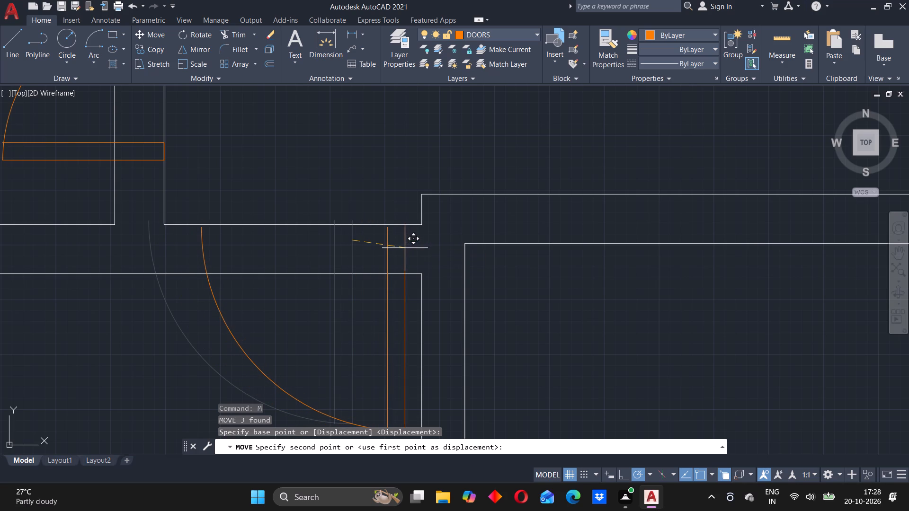
click(405, 248)
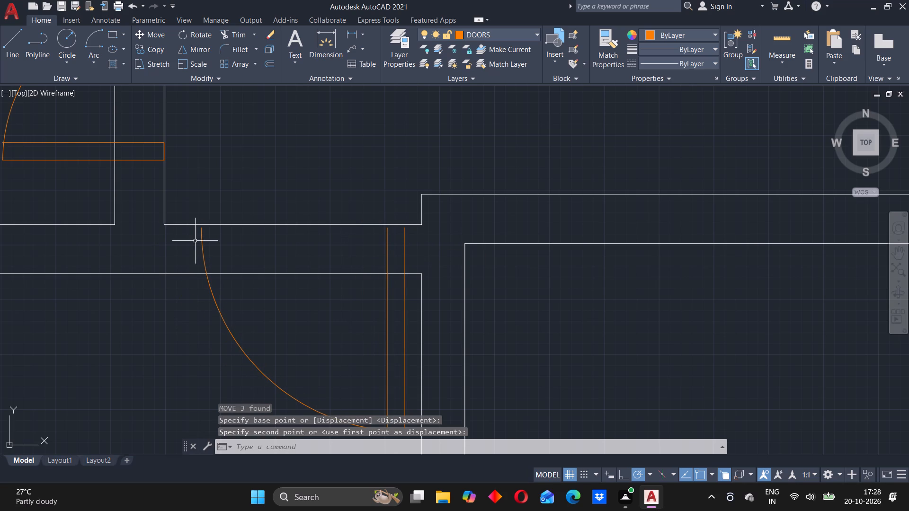
Move the southwest room's door again so its leaf's upper end sits on the lobby wall line, about 35 units short of the stepped corner.
click(183, 217)
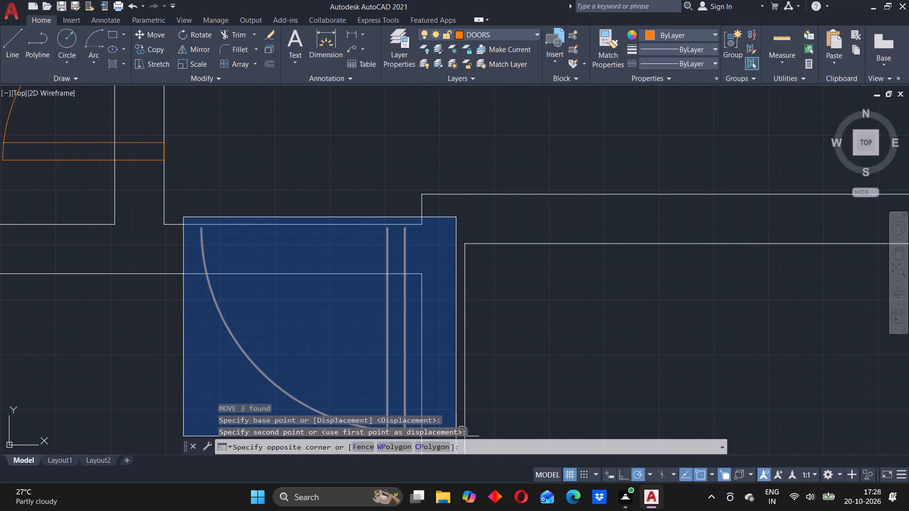
click(456, 435)
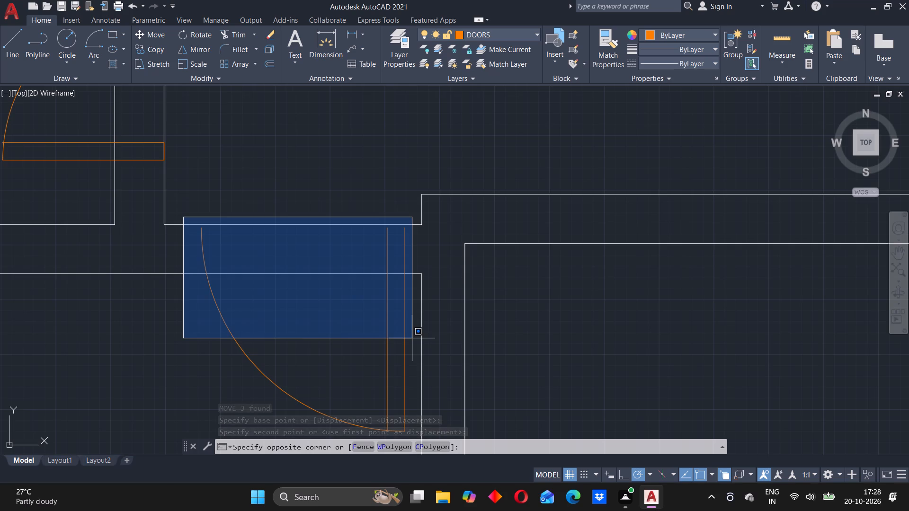
scroll(412, 338, down, 2)
click(421, 380)
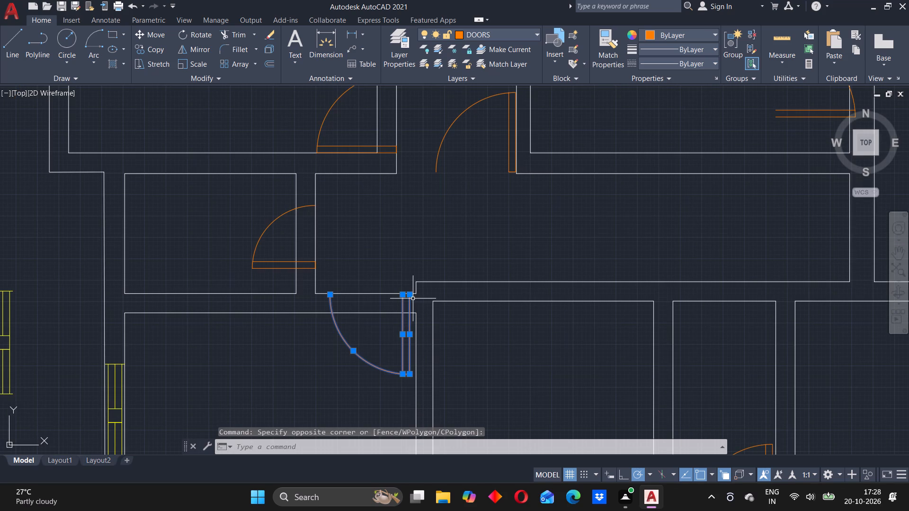
key(m)
key(Return)
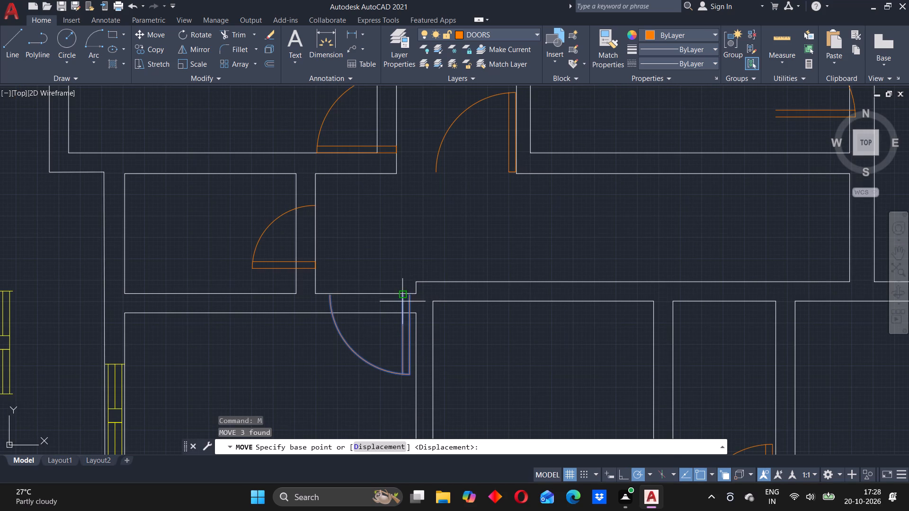
scroll(410, 303, up, 3)
click(411, 275)
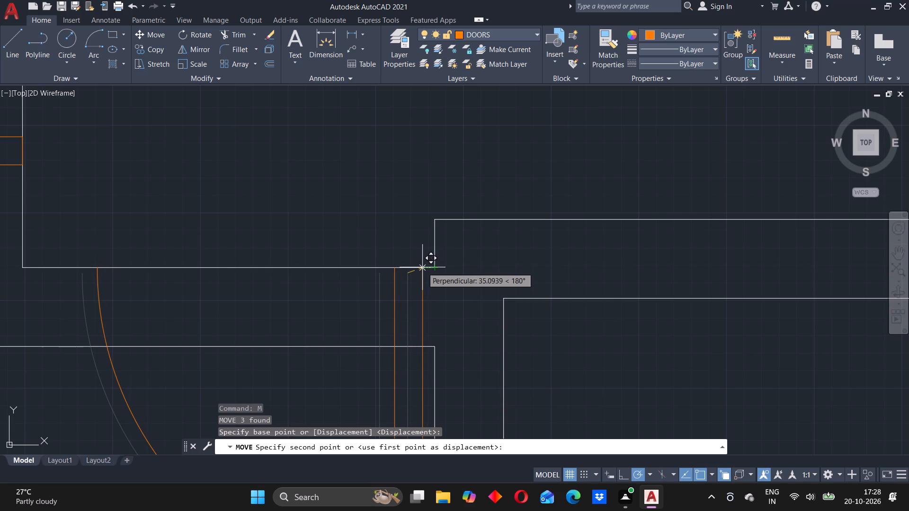
click(422, 267)
scroll(330, 193, down, 2)
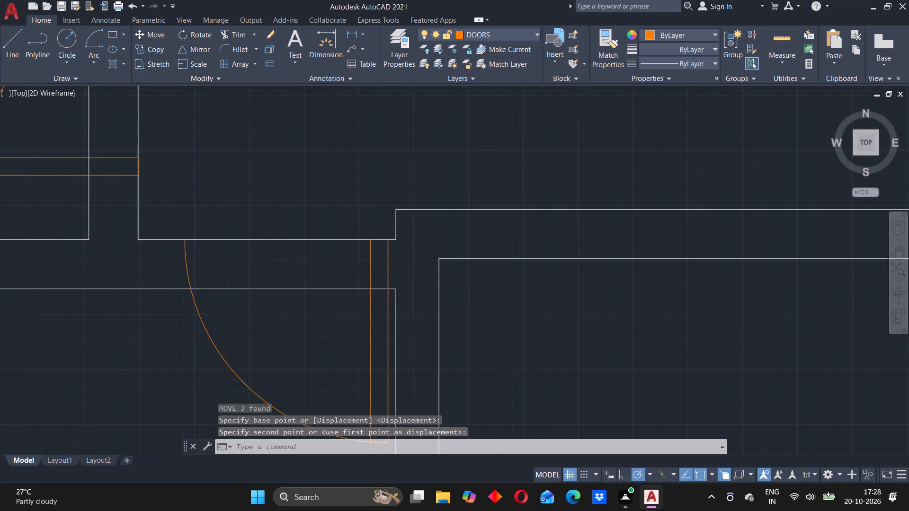
Mirror the door standing in the lobby's north passage about the vertical line at its leaf's bottom corner, keeping the original.
scroll(330, 193, down, 2)
middle_drag(401, 167, 367, 282)
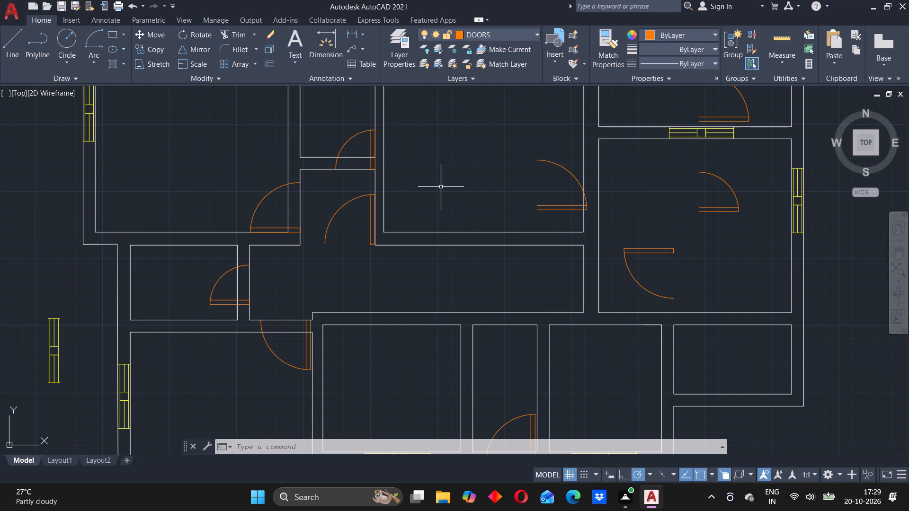
scroll(569, 187, up, 1)
scroll(570, 187, down, 2)
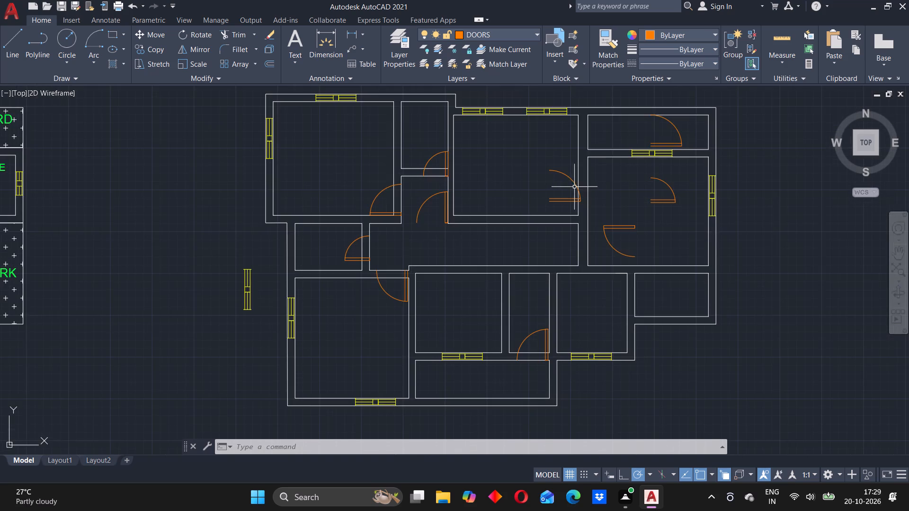
middle_drag(590, 178, 516, 199)
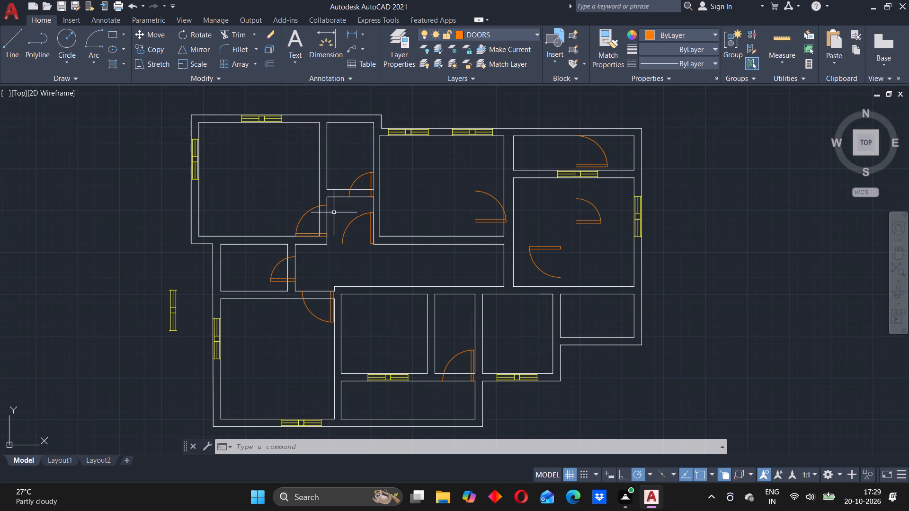
drag(336, 208, 350, 208)
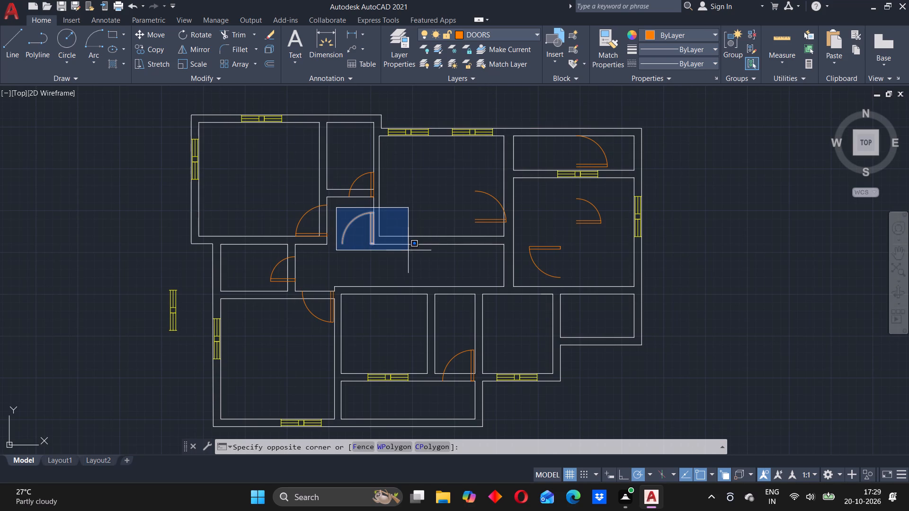
click(408, 250)
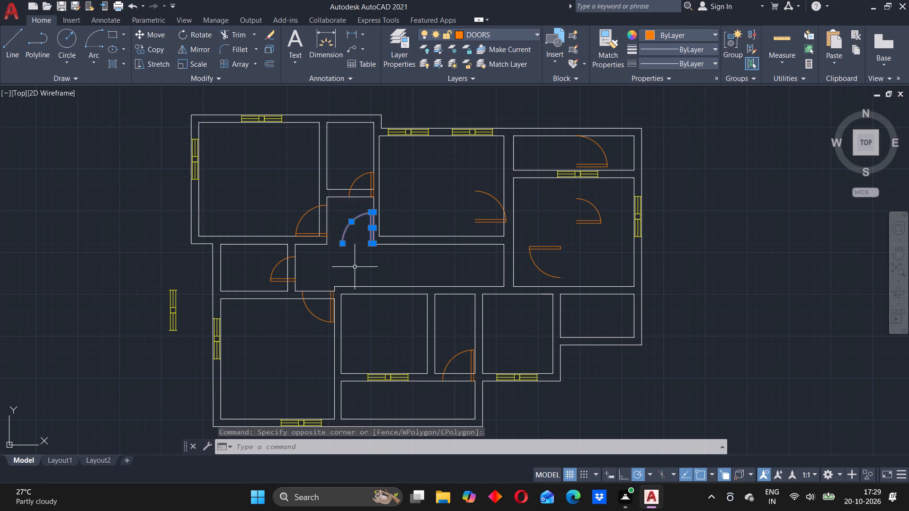
text(MI)
key(Return)
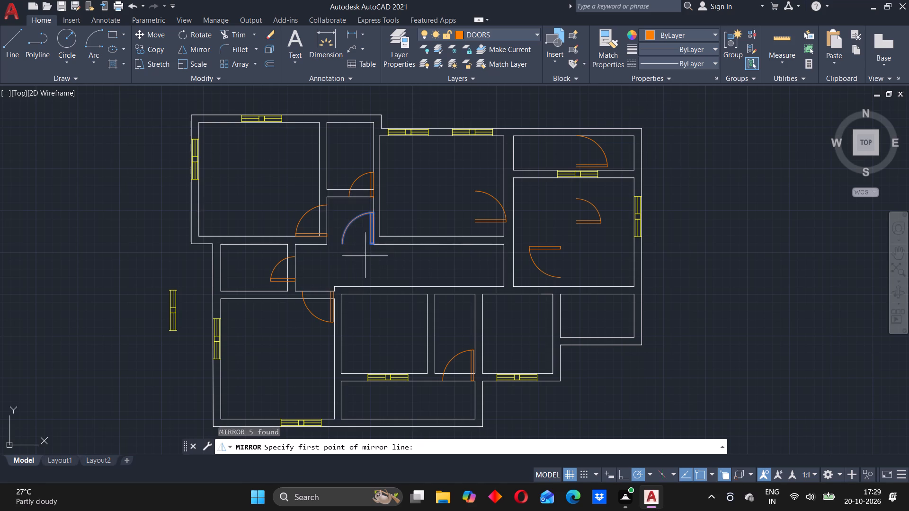
scroll(384, 243, up, 6)
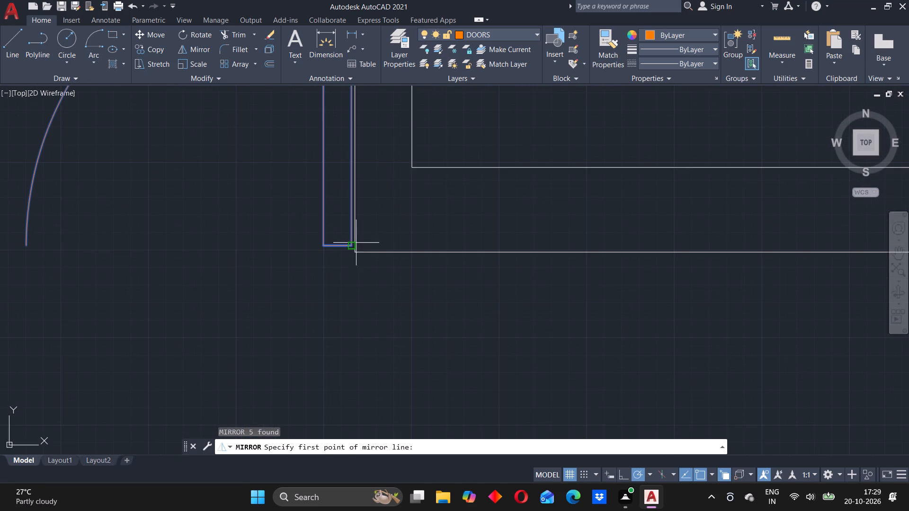
click(352, 245)
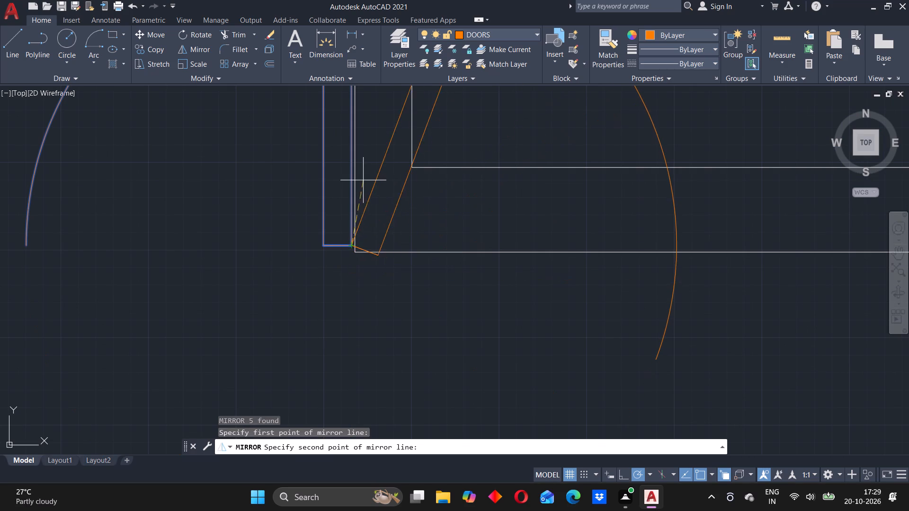
click(354, 178)
scroll(367, 173, down, 2)
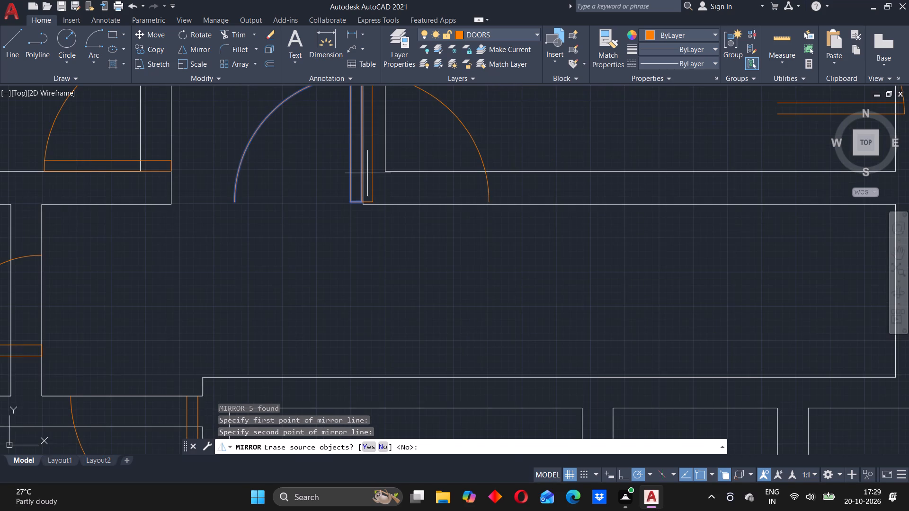
scroll(367, 173, down, 1)
right_click(330, 232)
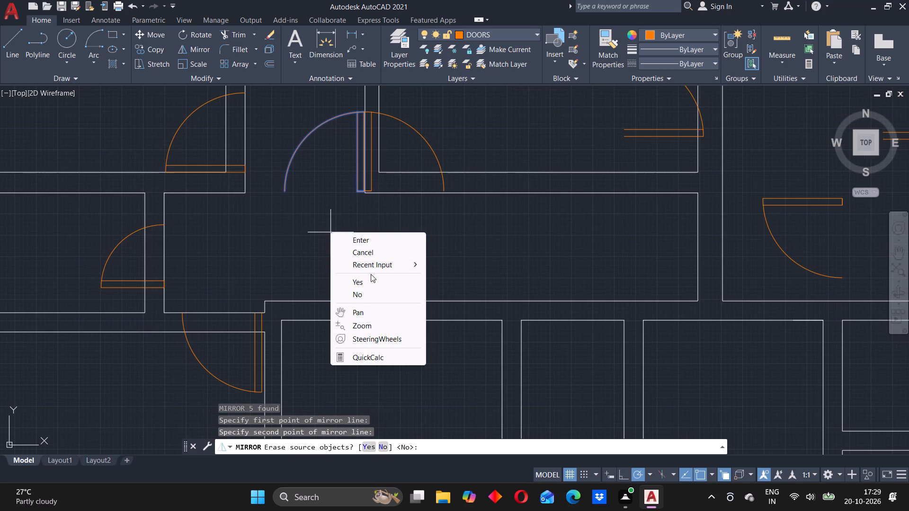
click(365, 294)
Move the mirrored door east so its leaf's bottom corner lies on the lobby's upper wall line, about 219 units from the passage corner.
scroll(381, 118, up, 1)
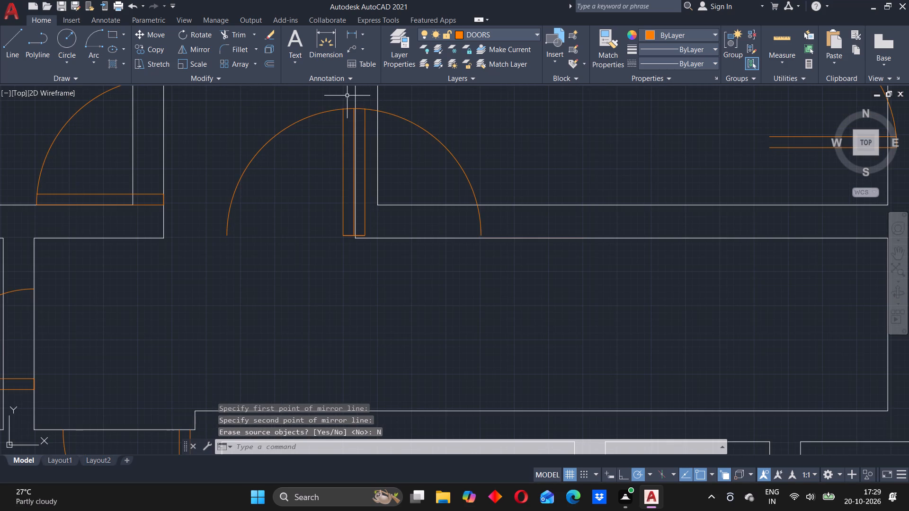
drag(347, 95, 354, 96)
click(501, 259)
scroll(368, 237, up, 3)
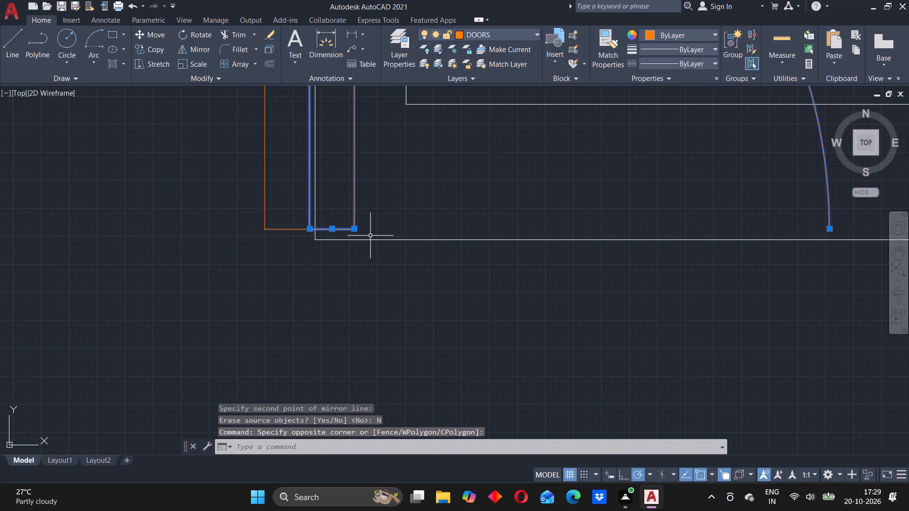
key(m)
key(Return)
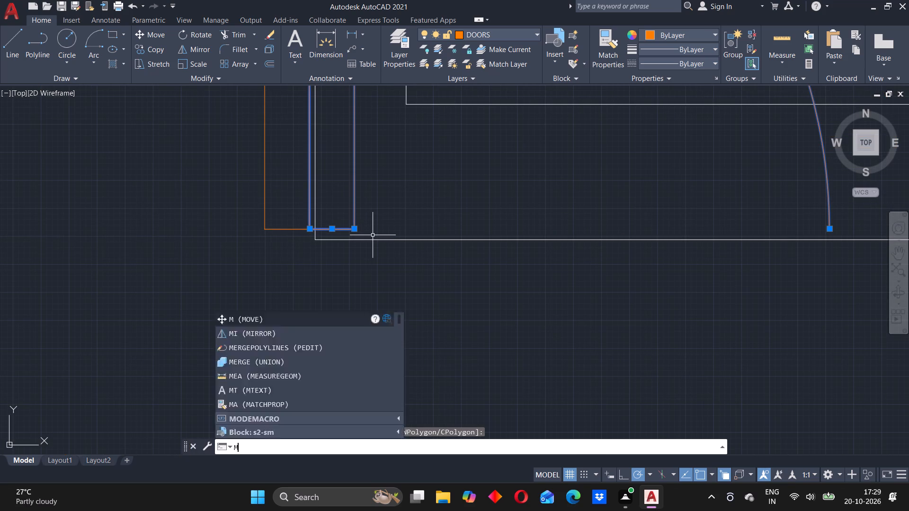
click(309, 229)
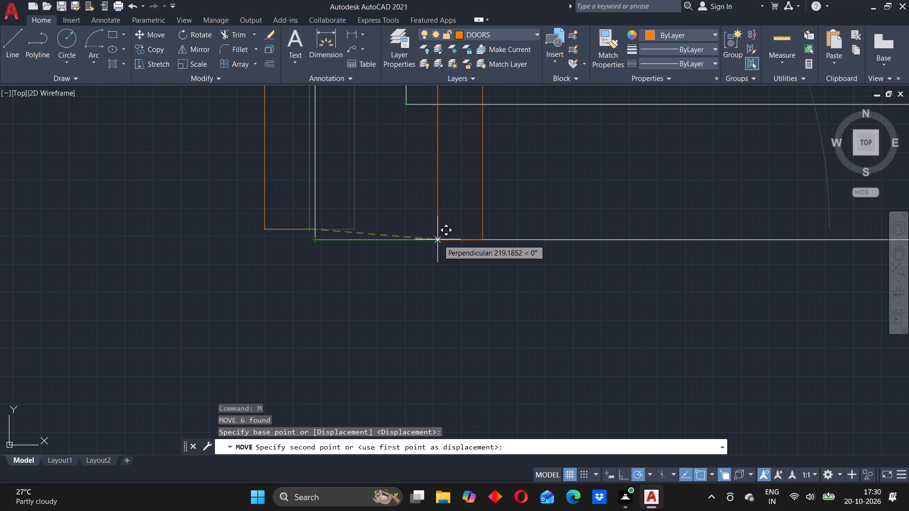
click(436, 239)
Erase the original door left standing in the lobby's north passage, keeping its mirrored copy east of the passage wall.
scroll(455, 198, down, 2)
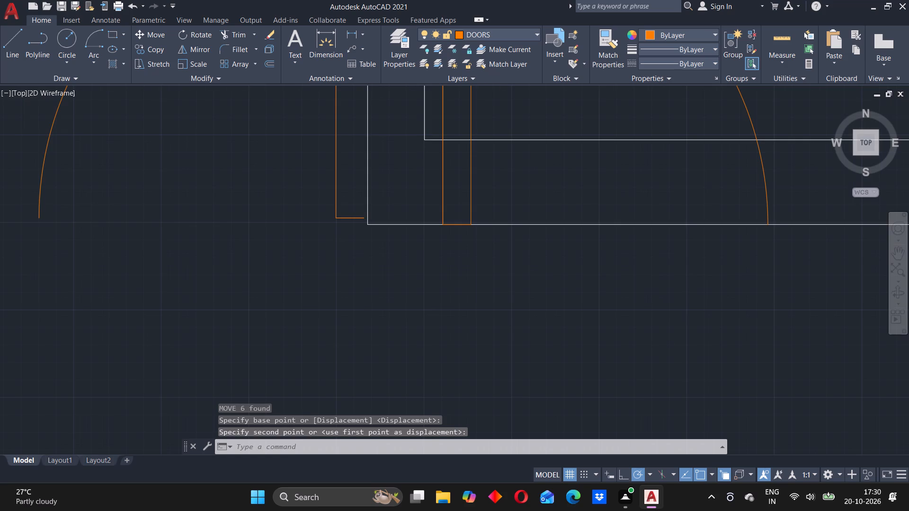
scroll(455, 198, down, 3)
scroll(423, 186, up, 1)
drag(374, 119, 397, 124)
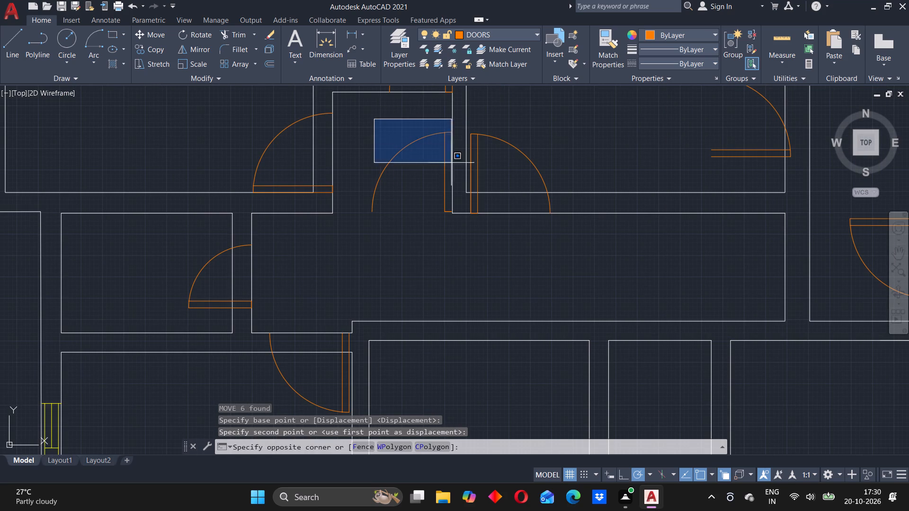
click(455, 229)
click(356, 106)
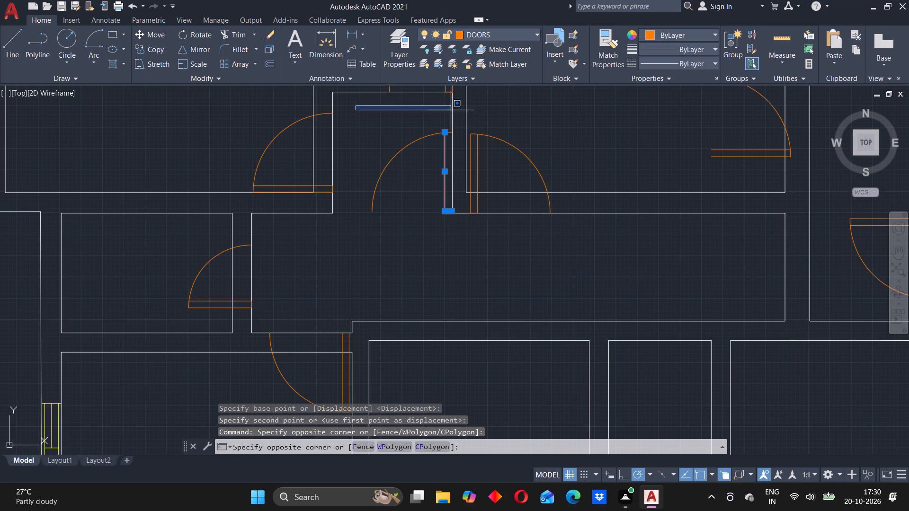
click(456, 224)
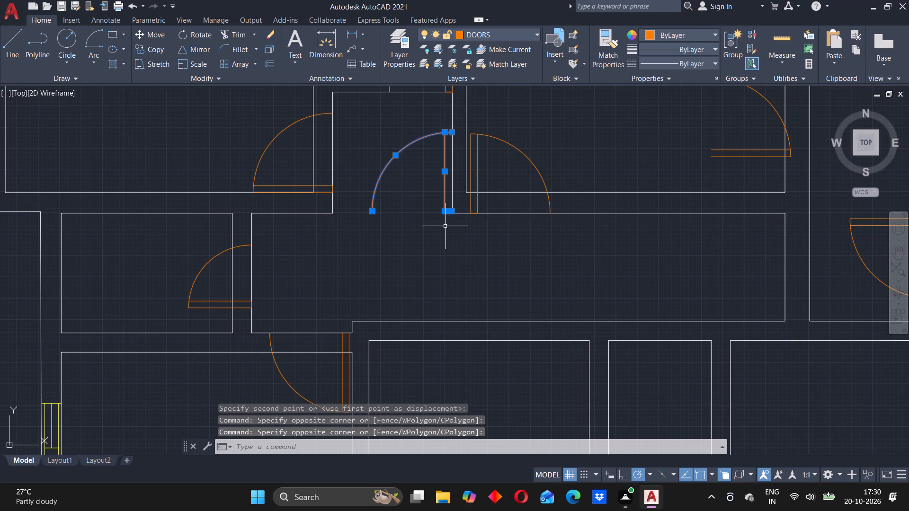
key(Delete)
Move the copied door from the north middle room onto the lobby's east wall line, leaf's lower corner about 197 units above the lobby's bottom corner.
scroll(570, 196, down, 1)
middle_drag(664, 197, 640, 203)
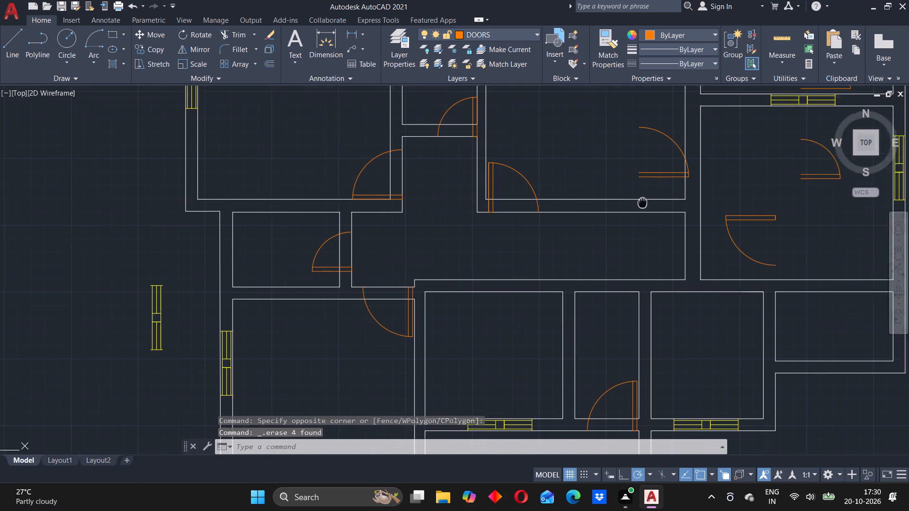
middle_drag(640, 203, 598, 224)
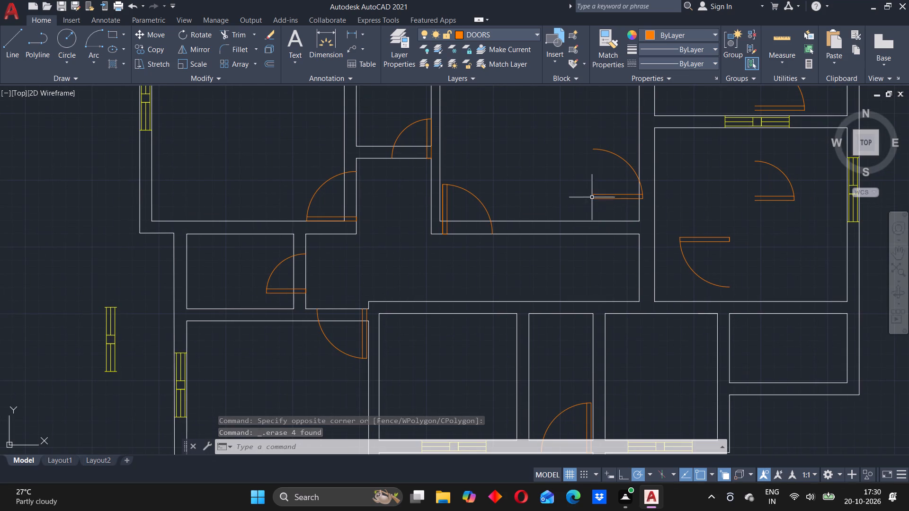
click(572, 128)
click(673, 213)
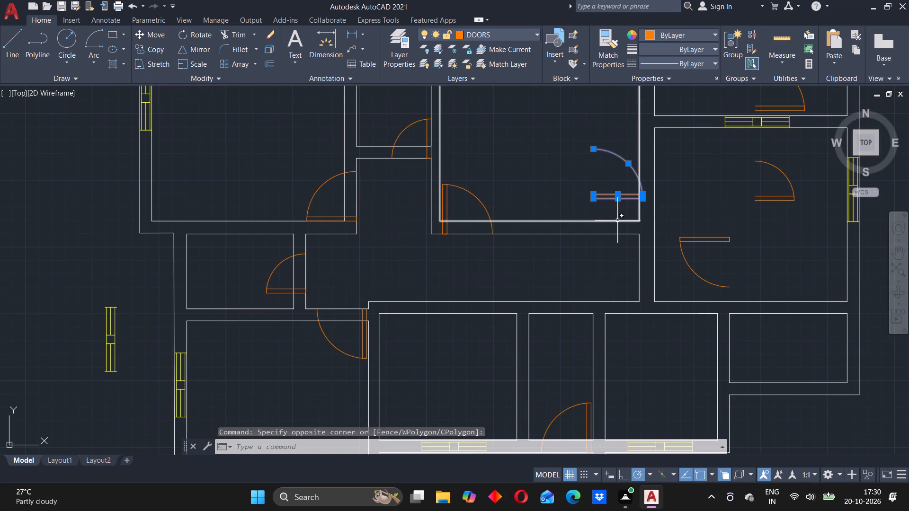
key(m)
key(Return)
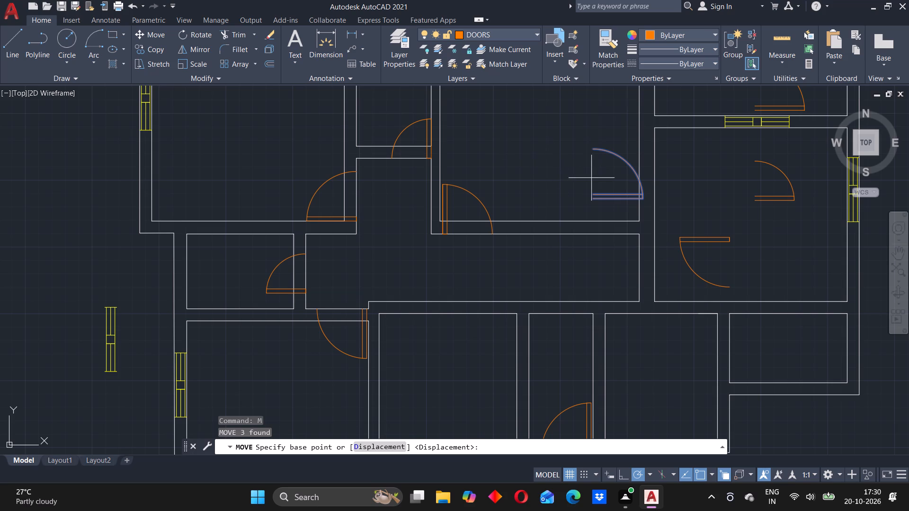
scroll(591, 178, up, 2)
click(597, 230)
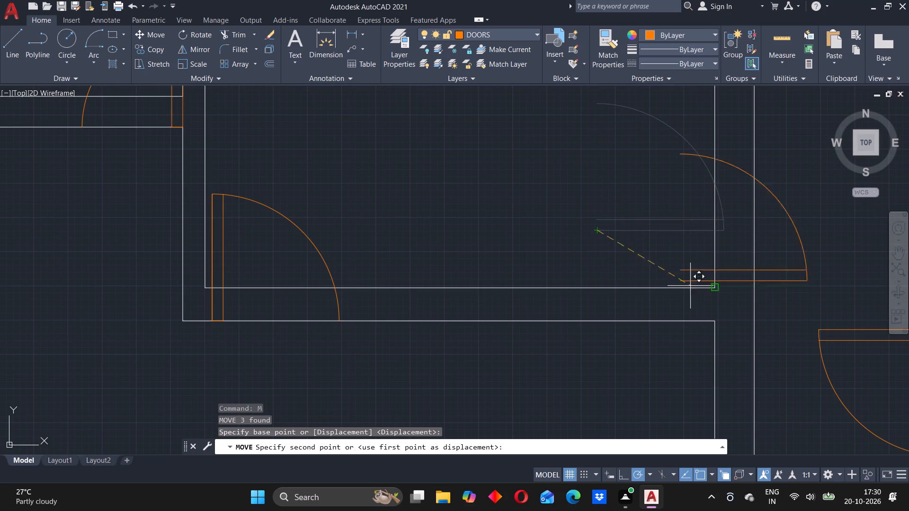
scroll(671, 304, down, 4)
scroll(668, 318, up, 3)
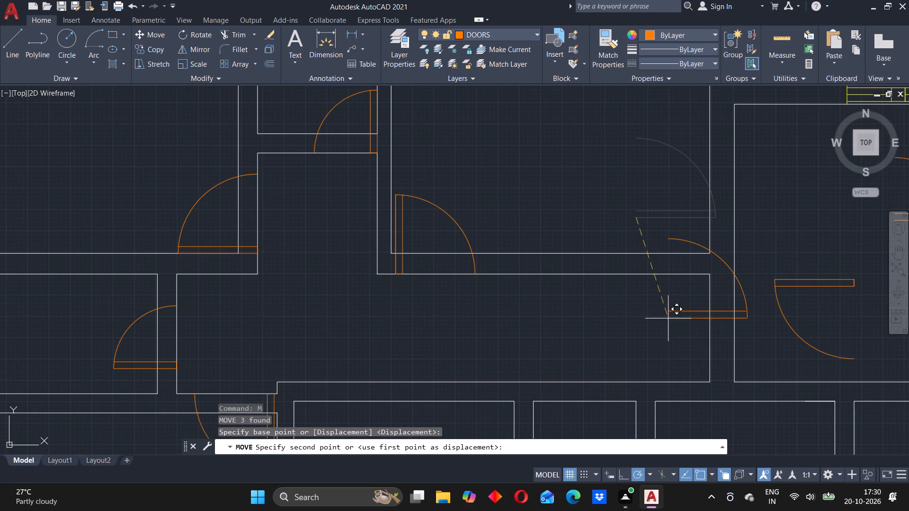
click(711, 365)
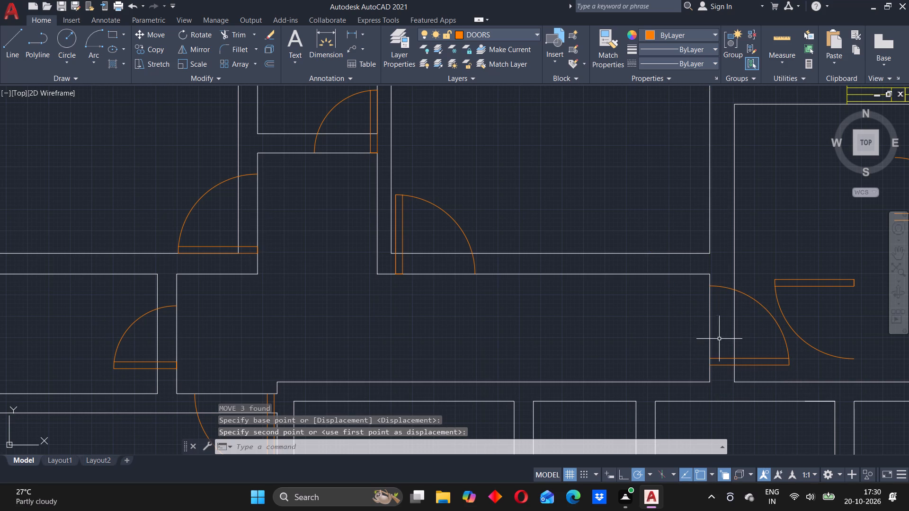
Mirror the smaller copied door inside the east room about the horizontal line along its leaf's bottom edge, keeping the original.
scroll(768, 330, up, 1)
scroll(774, 326, down, 2)
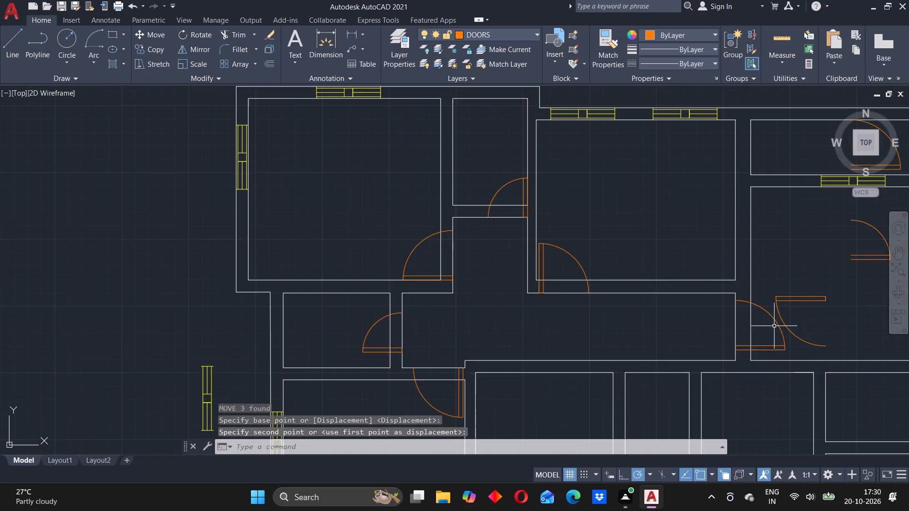
scroll(774, 326, down, 2)
middle_drag(811, 318, 694, 292)
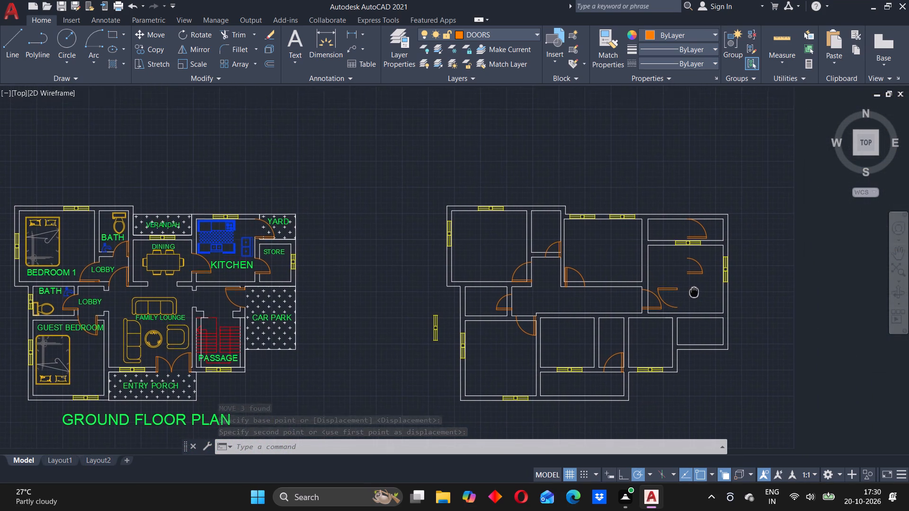
middle_drag(694, 292, 689, 295)
drag(671, 254, 680, 254)
click(707, 286)
text(MI)
key(Return)
scroll(691, 283, up, 3)
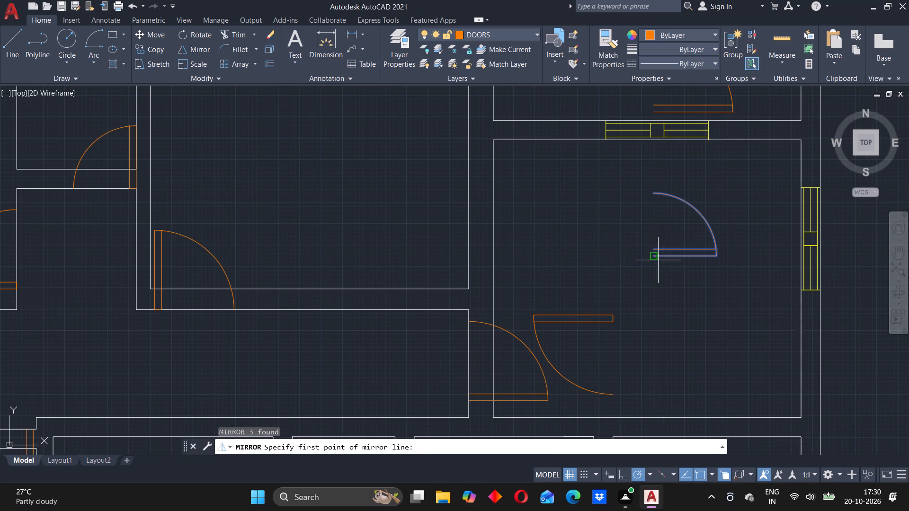
click(653, 256)
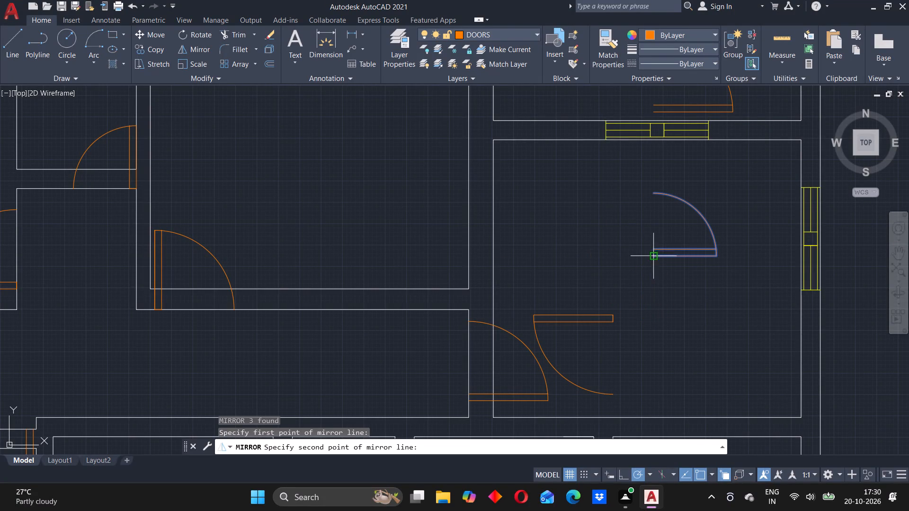
click(686, 257)
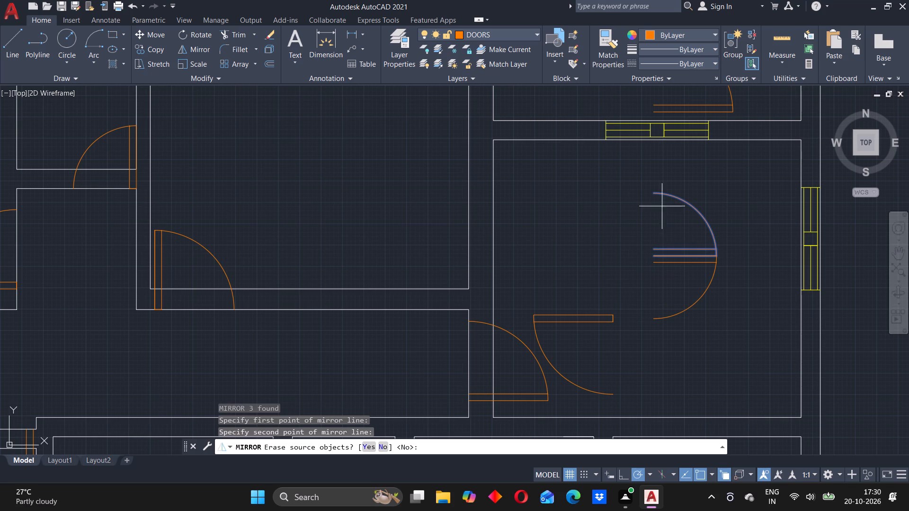
right_click(593, 208)
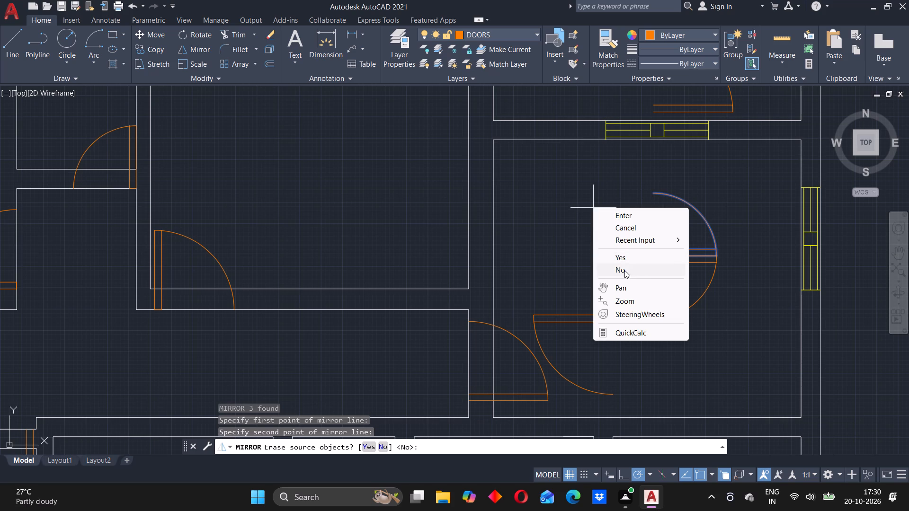
click(624, 270)
Mirror both stacked doors in the east room about the vertical line through their leaves' west ends, keeping the originals.
drag(621, 167, 629, 172)
click(776, 335)
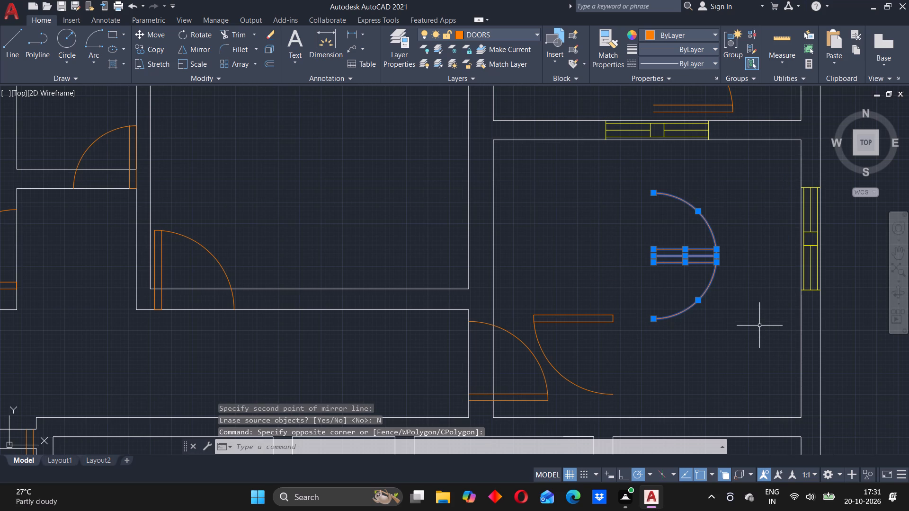
text(MI)
key(Return)
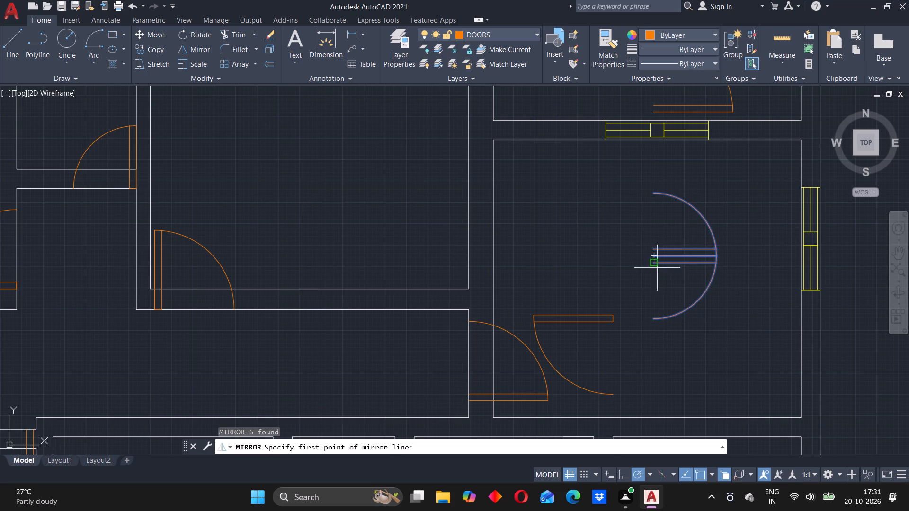
click(651, 258)
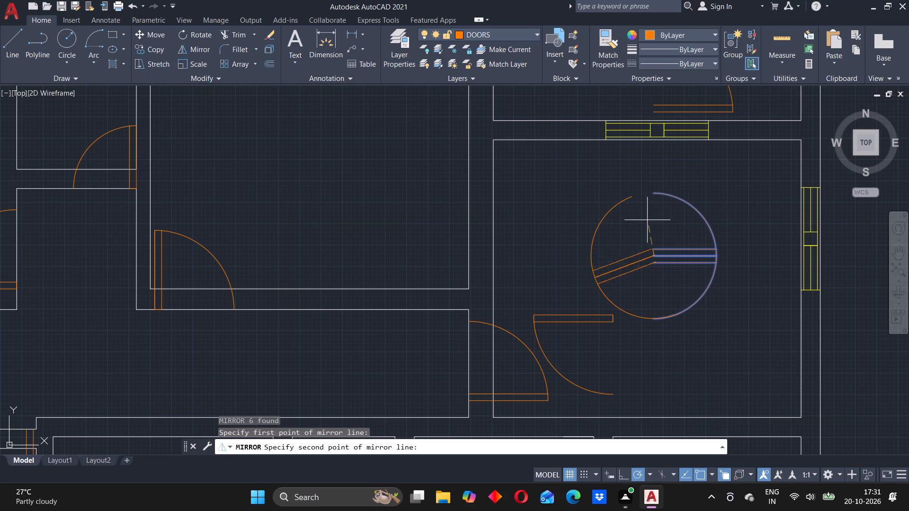
click(650, 214)
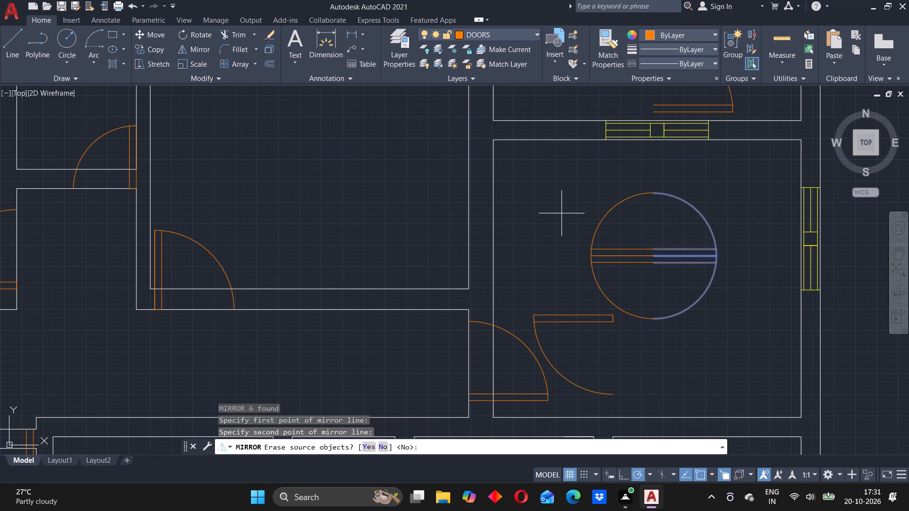
right_click(574, 218)
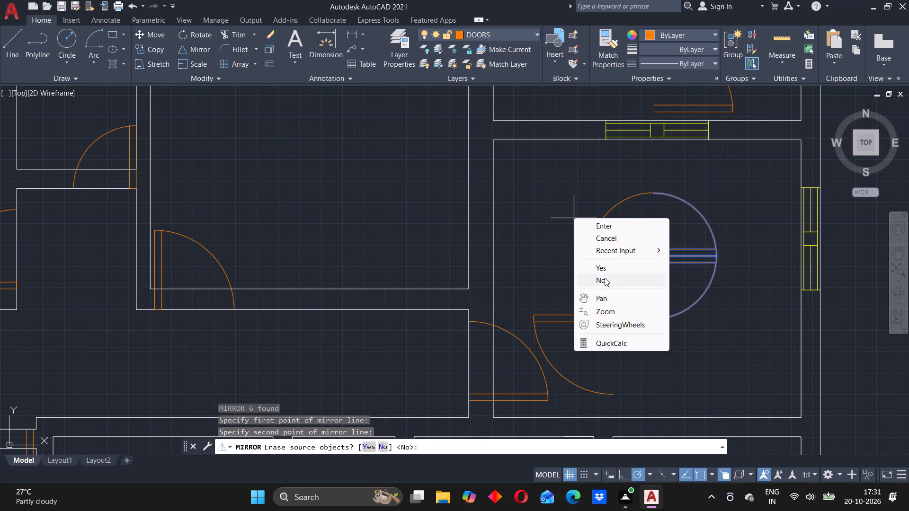
click(605, 278)
Move the southwest quarter of the mirrored doors down onto the east room's bottom wall line, just east of the wall's midpoint.
click(571, 250)
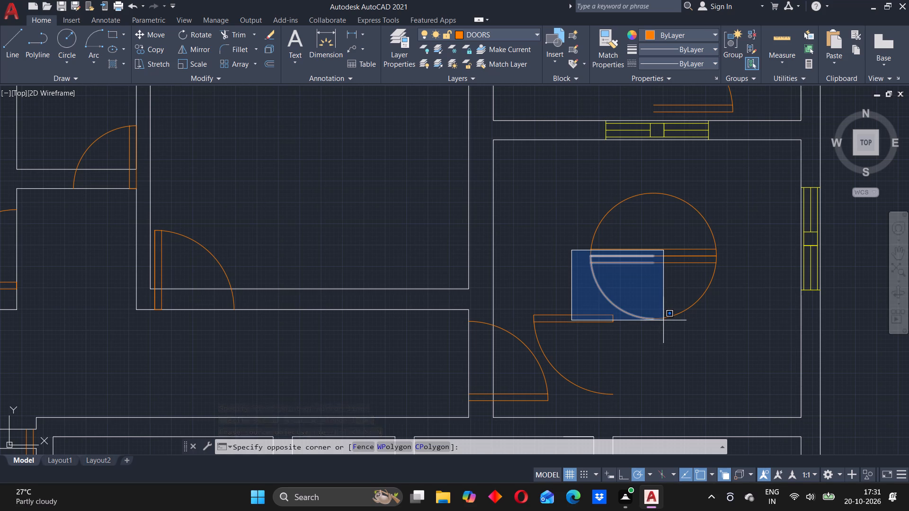
click(663, 320)
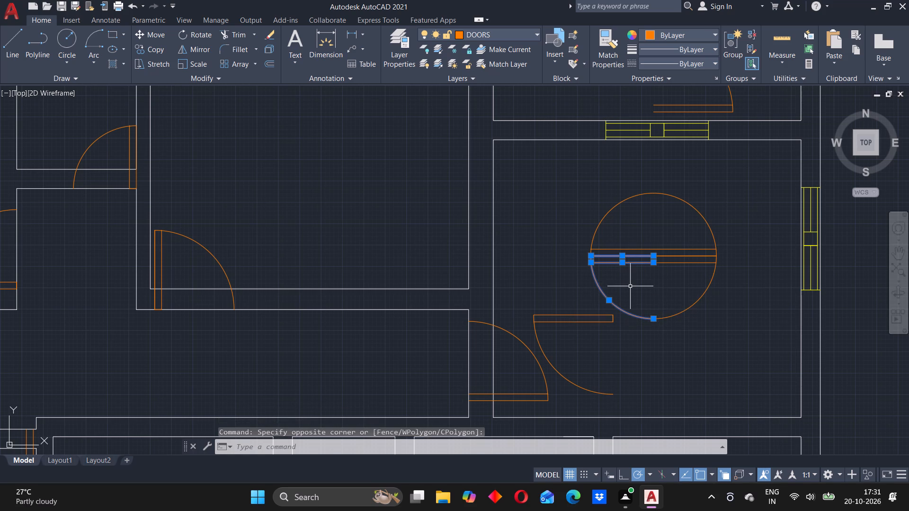
key(m)
key(Return)
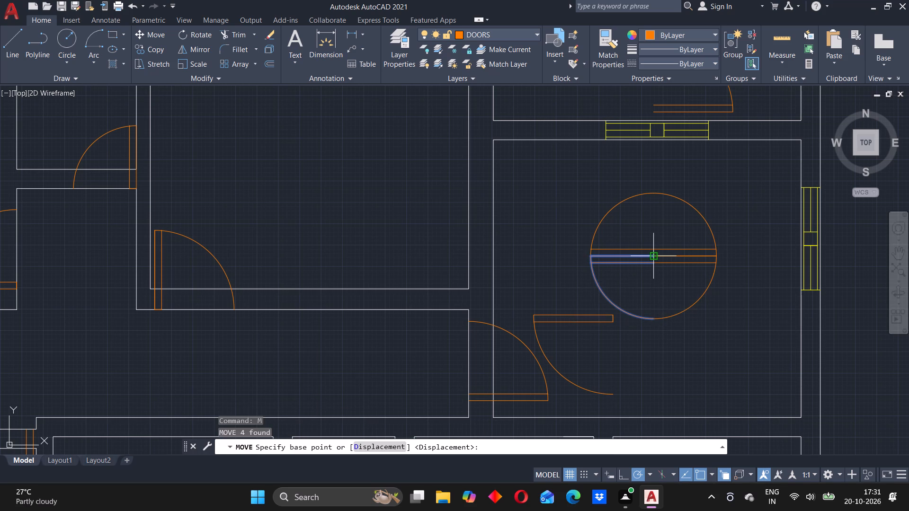
click(654, 256)
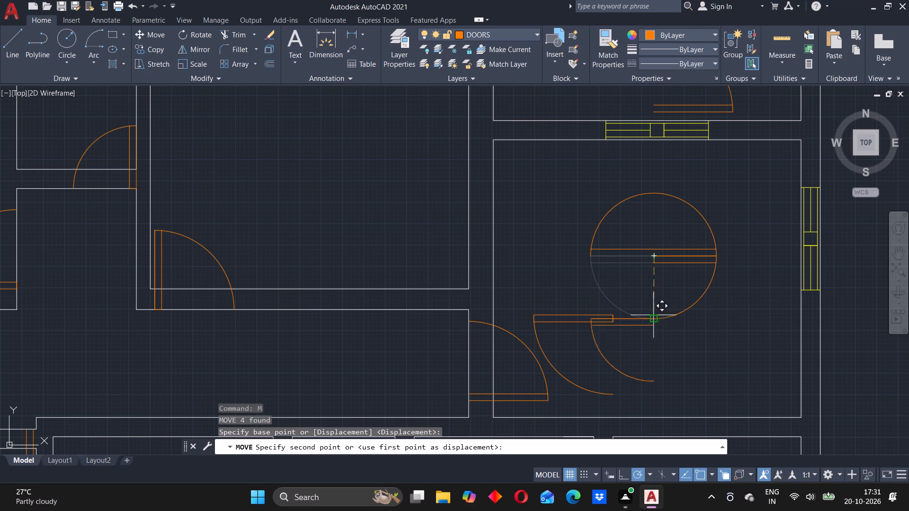
scroll(678, 342, down, 2)
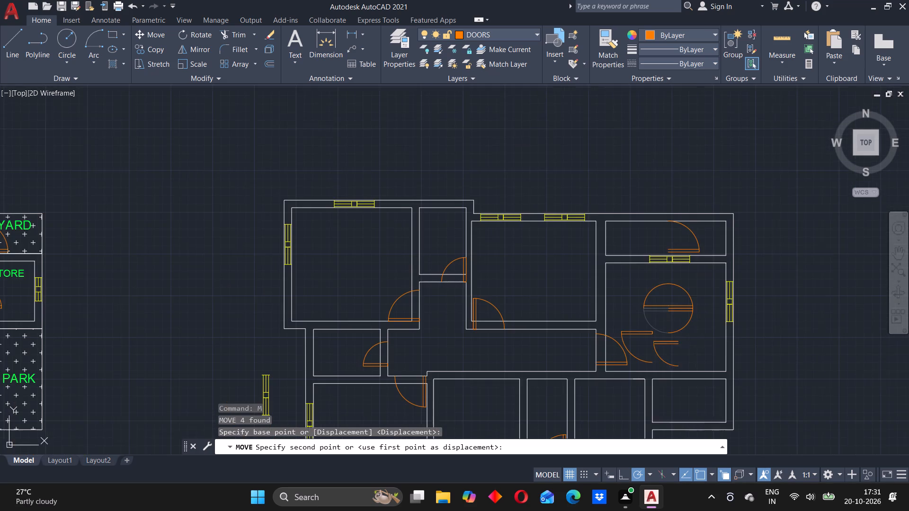
middle_drag(676, 340, 669, 270)
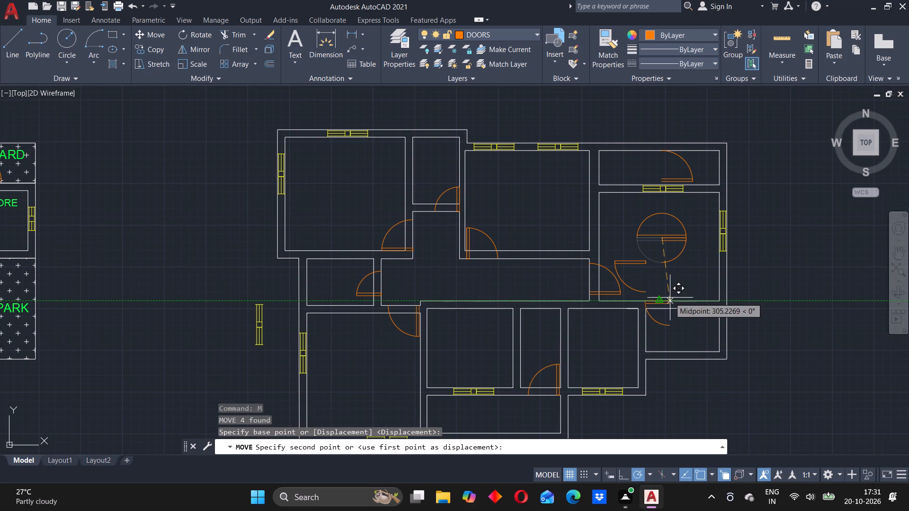
click(674, 299)
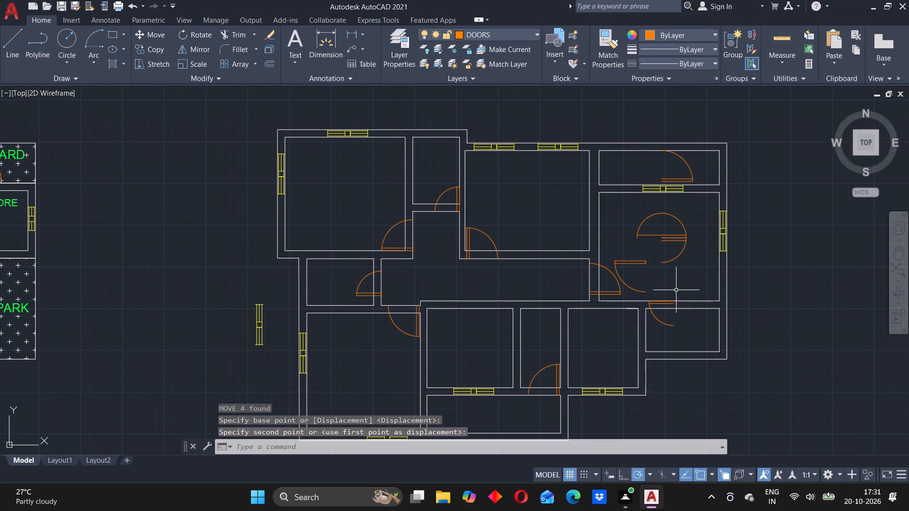
Rotate the moved door 90° counterclockwise about its leaf's upper east corner, so the leaf hangs down from the east room's bottom wall line.
scroll(675, 290, down, 2)
scroll(674, 291, up, 3)
click(626, 298)
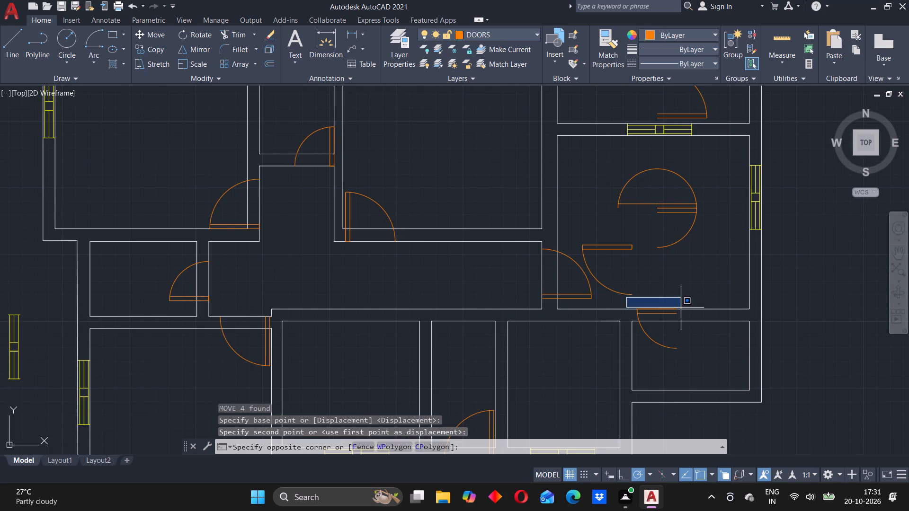
click(695, 353)
text(RO)
key(Return)
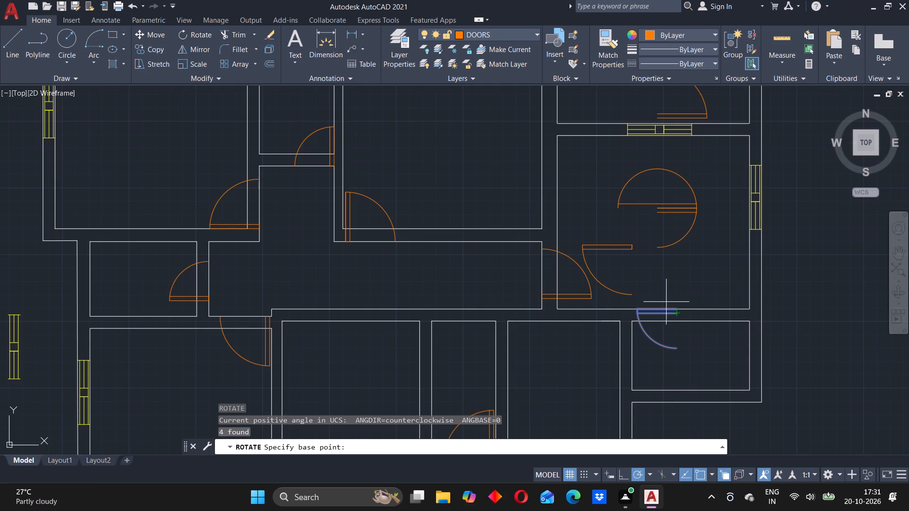
click(675, 307)
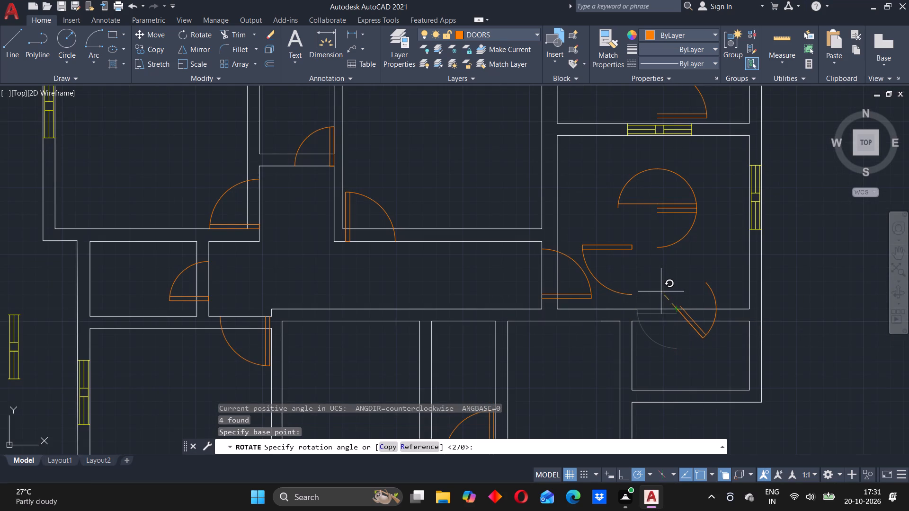
click(674, 288)
Move the rotated door about 761 units west along the east room's bottom wall line, near the small southeast room's west end.
scroll(676, 308, up, 2)
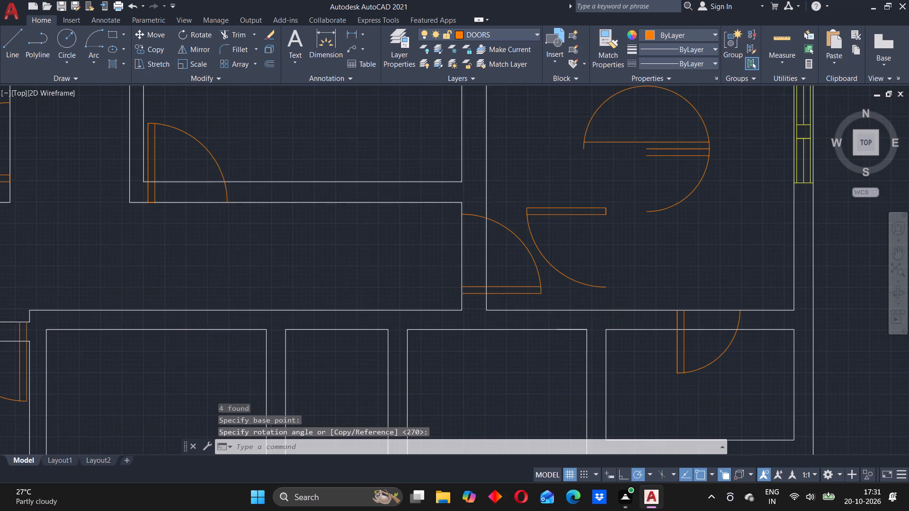
drag(662, 298, 676, 301)
click(812, 420)
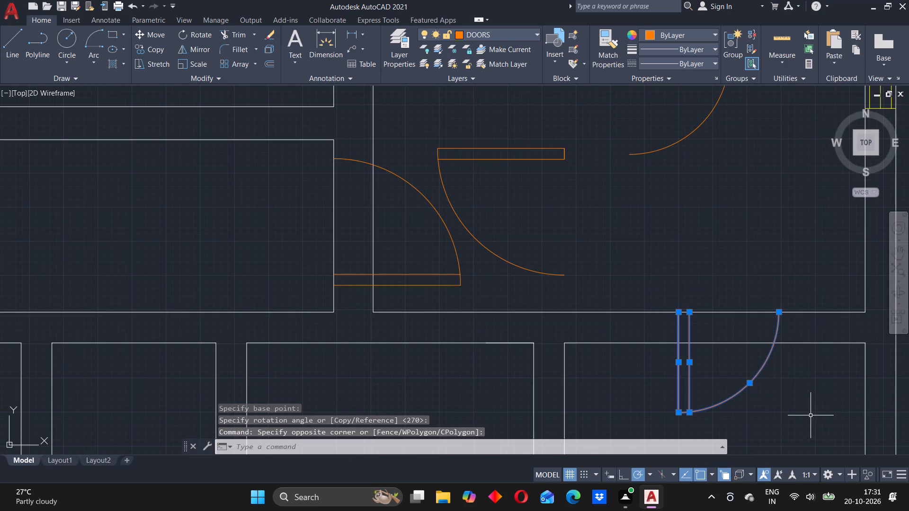
key(m)
key(Return)
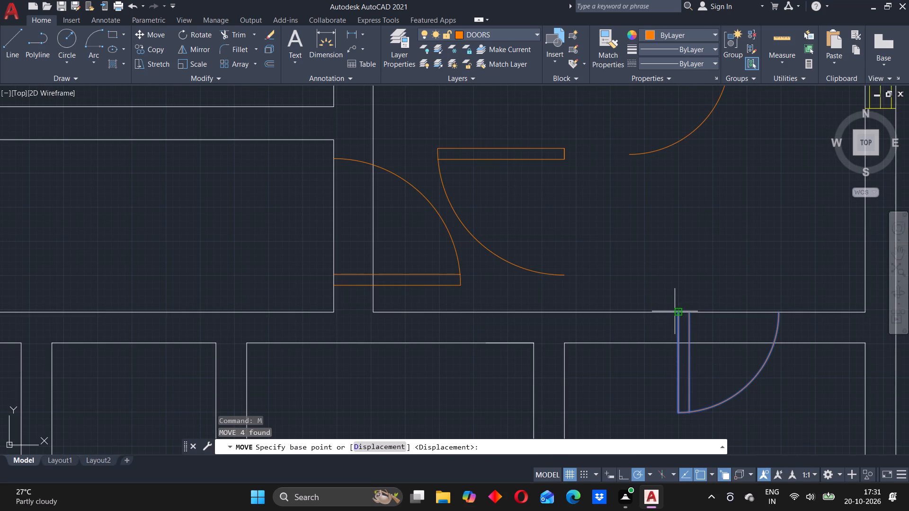
click(678, 311)
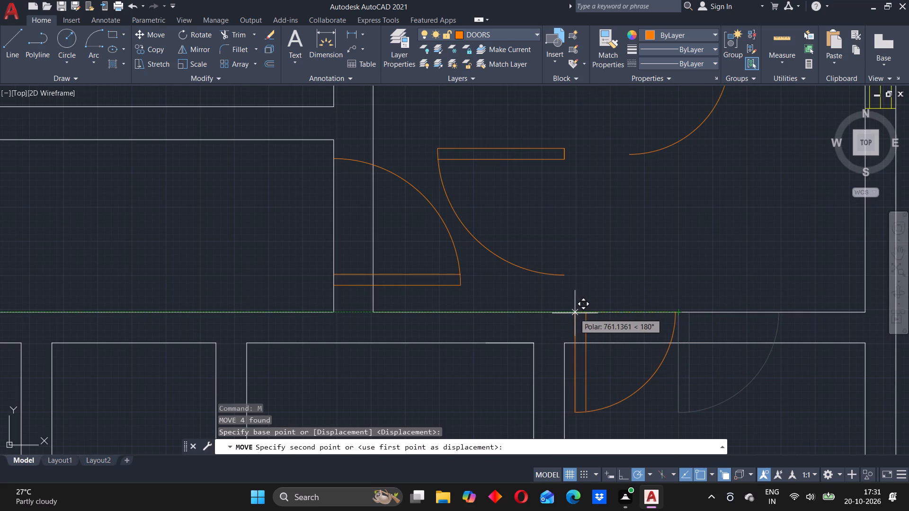
click(575, 313)
scroll(615, 239, down, 1)
scroll(632, 204, down, 1)
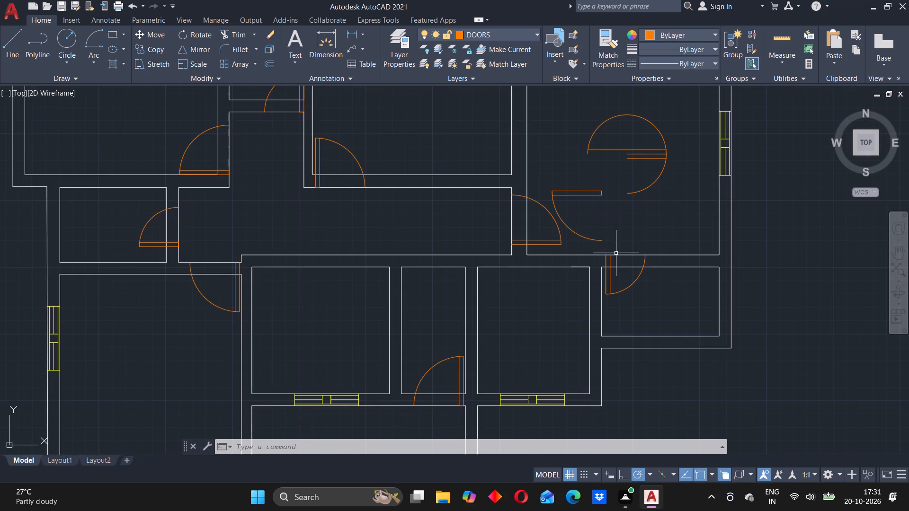
Delete the duplicate line lying over the west edge of the southeast room door's leaf.
click(607, 264)
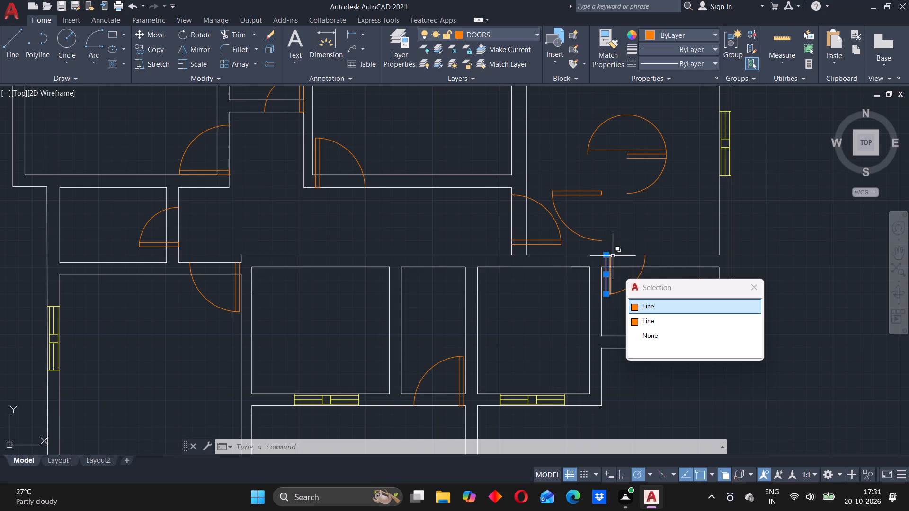
key(Delete)
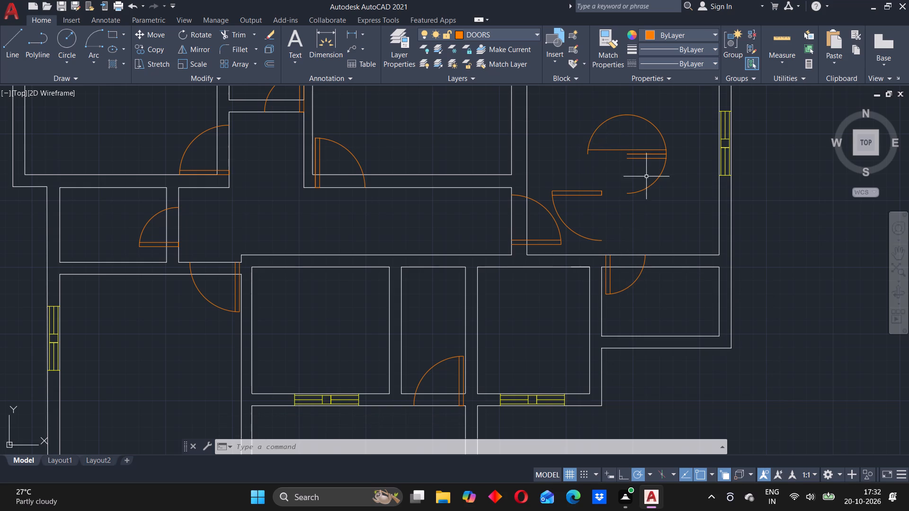
Erase the leftover mirrored doors and the remaining stray arc inside the east room.
scroll(632, 167, up, 1)
scroll(632, 166, down, 3)
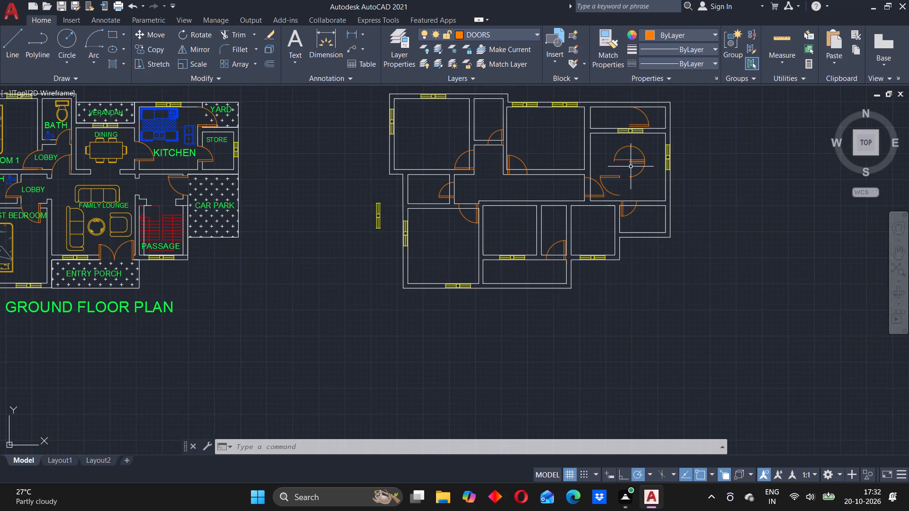
middle_drag(629, 168, 533, 228)
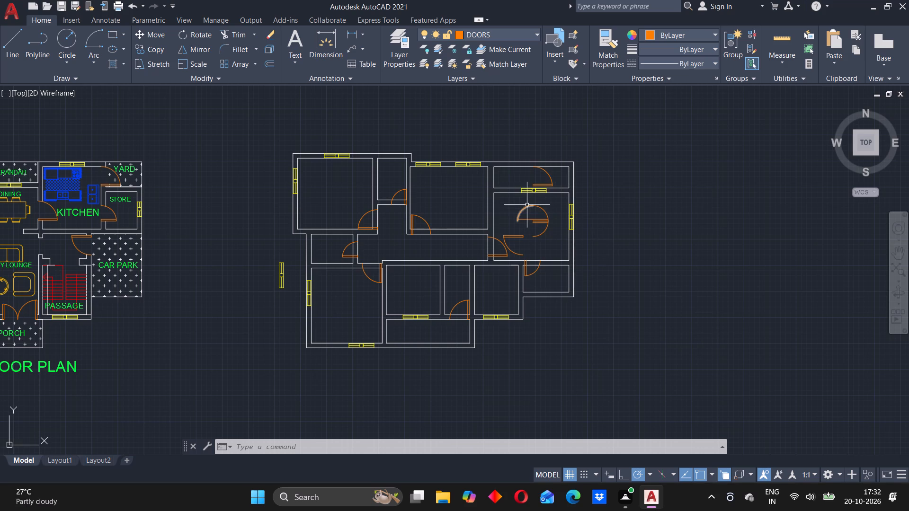
click(498, 203)
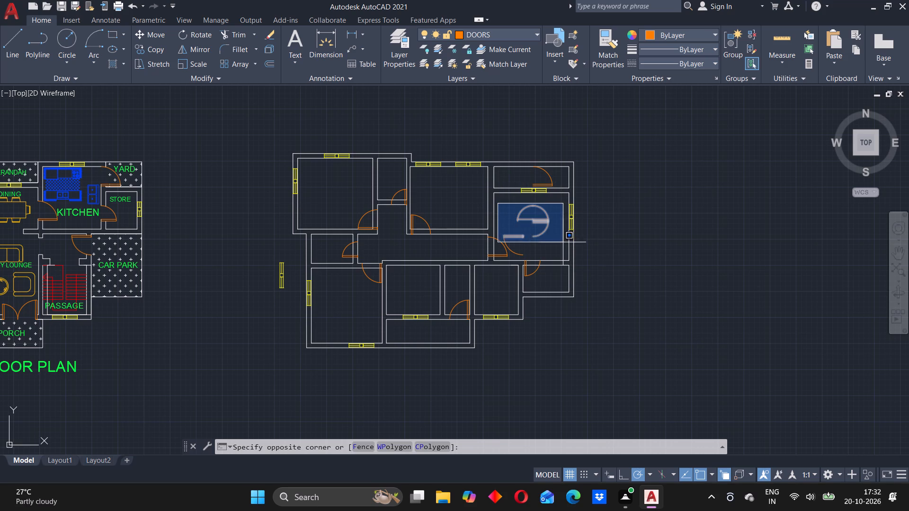
click(562, 248)
key(Delete)
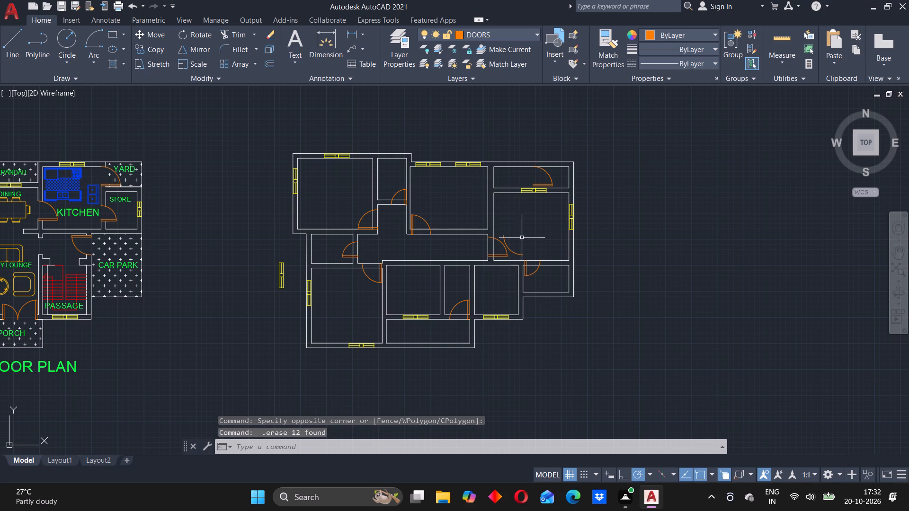
click(512, 248)
key(Delete)
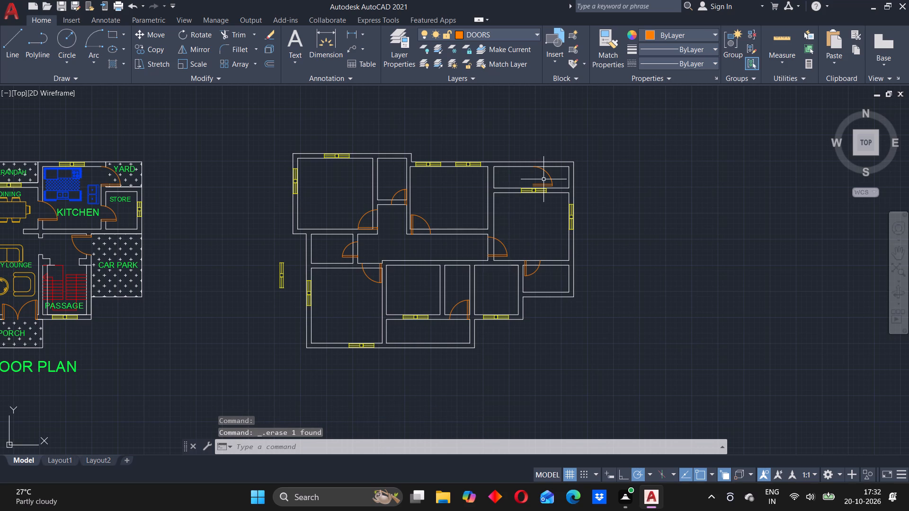
Move the door in the narrow northeast room by its leaf's lower west corner onto that room's west wall line.
scroll(537, 182, up, 1)
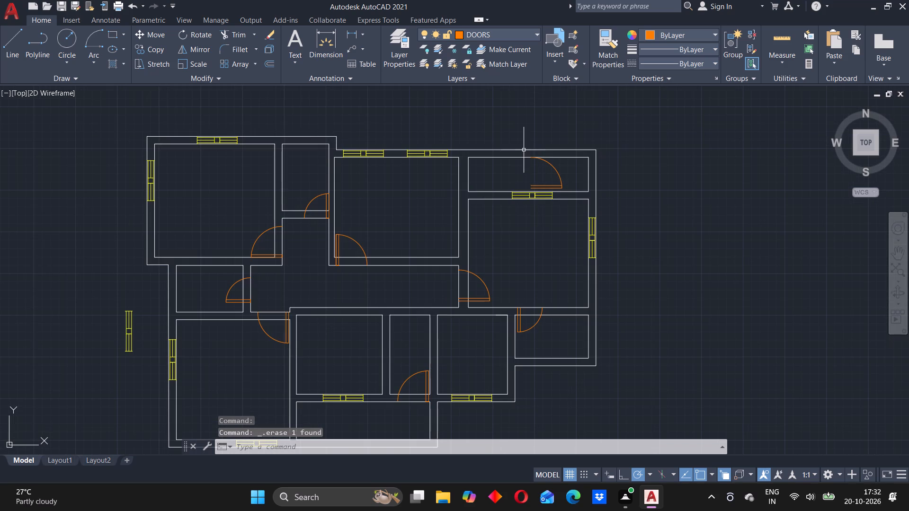
click(524, 150)
key(Escape)
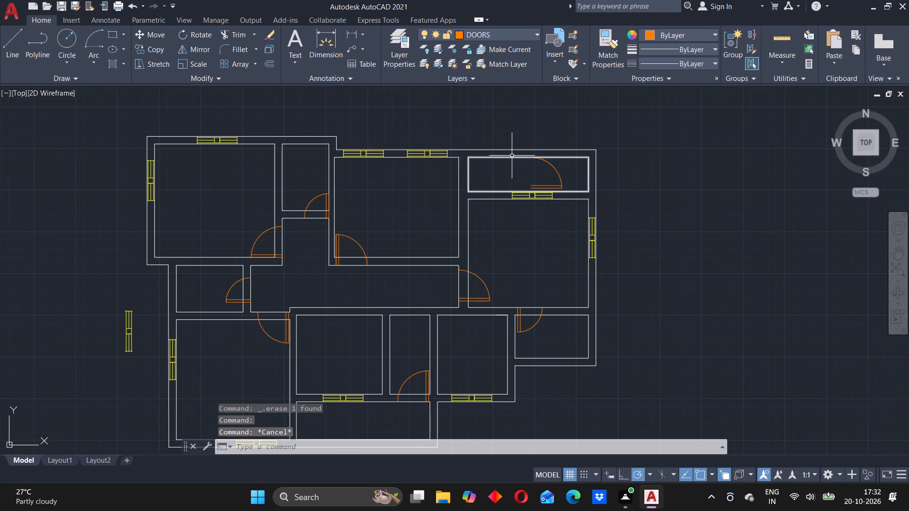
click(509, 138)
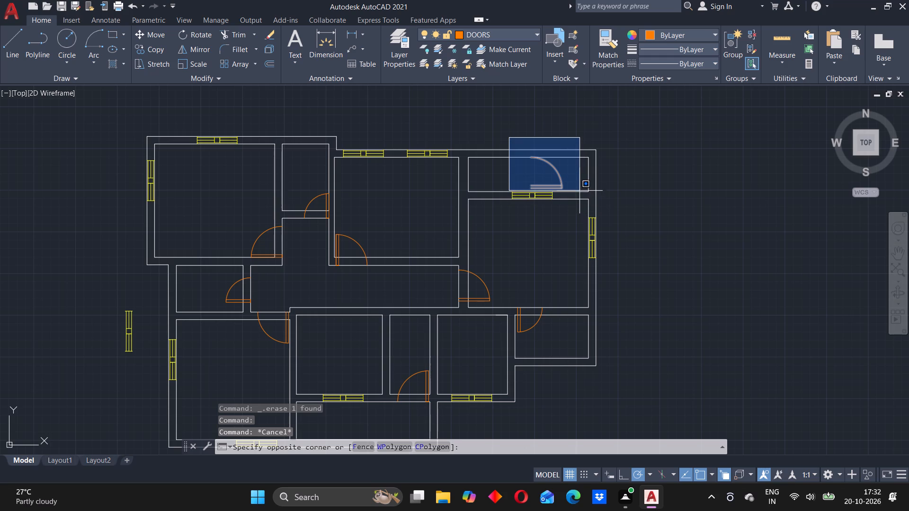
click(579, 190)
key(m)
key(Return)
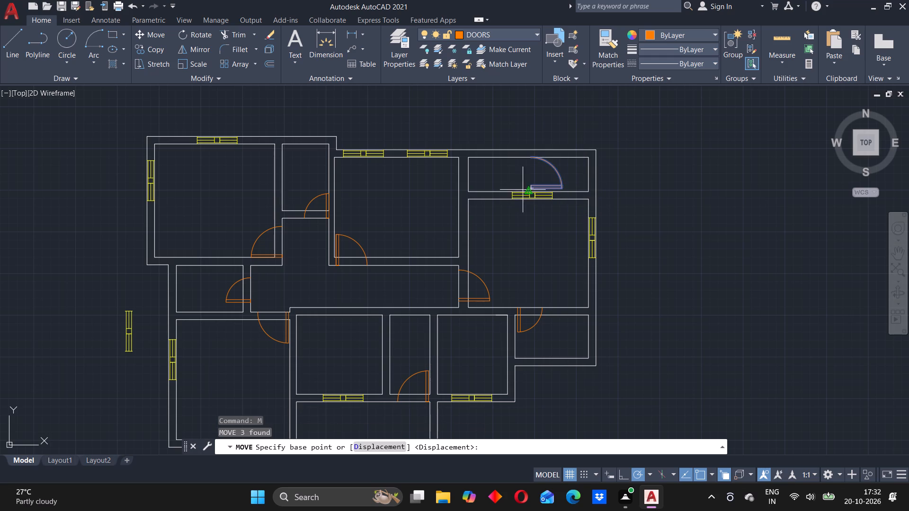
scroll(501, 186, up, 3)
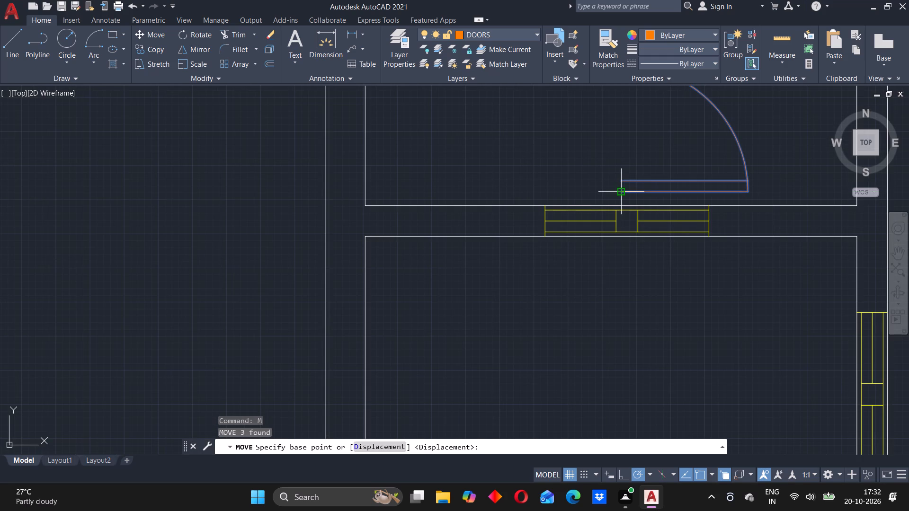
click(620, 190)
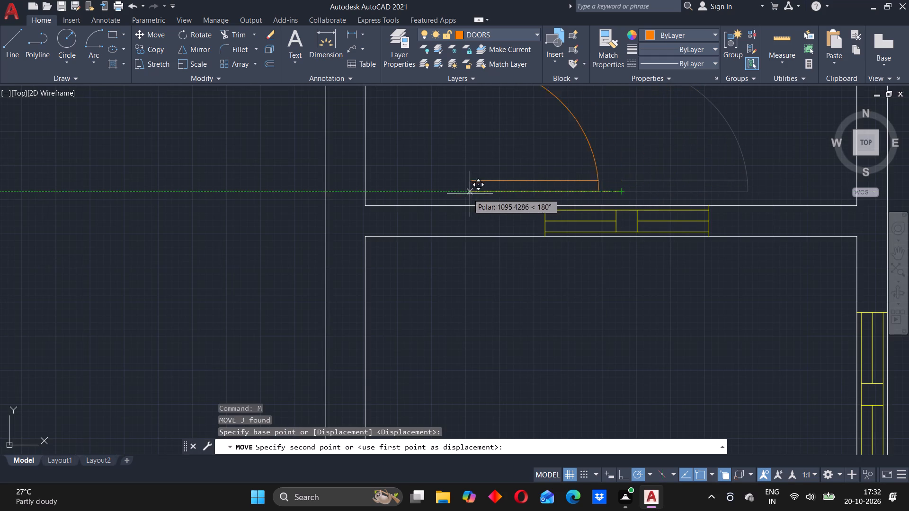
scroll(412, 180, down, 2)
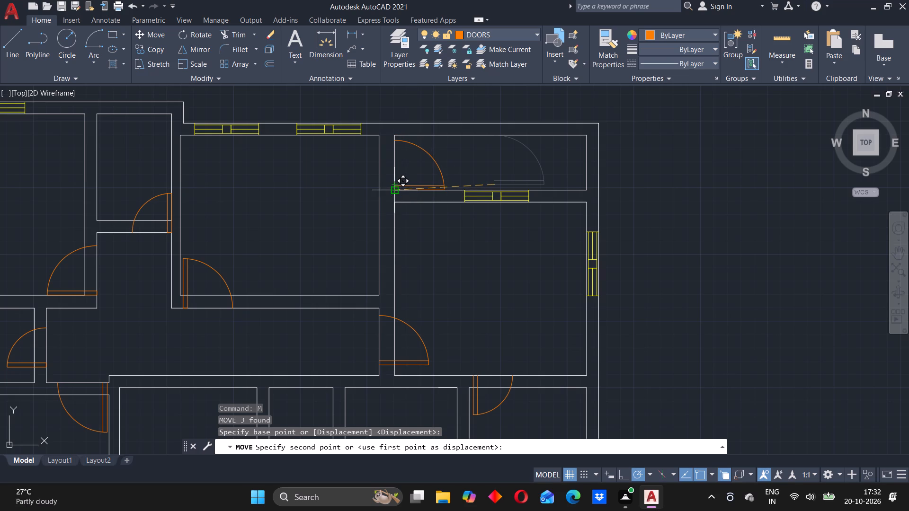
scroll(397, 188, up, 2)
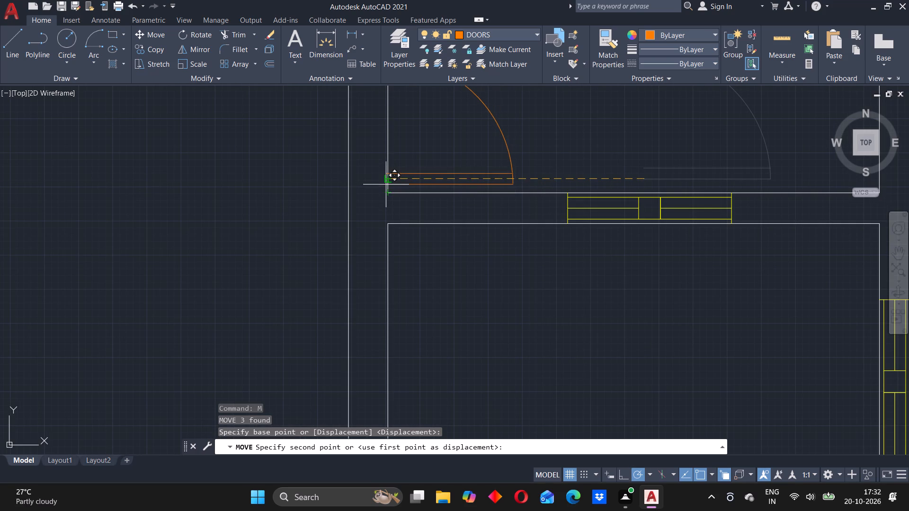
click(389, 186)
scroll(408, 159, down, 2)
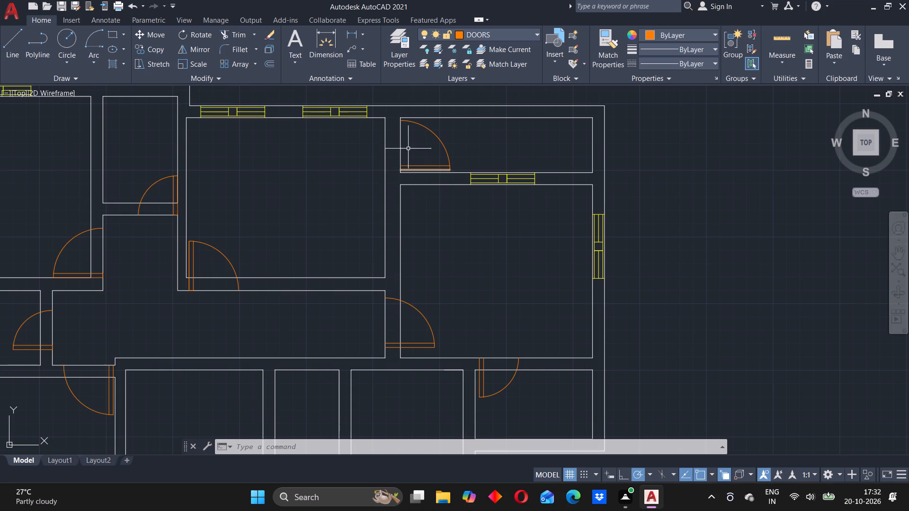
Move the northeast room's door farther west across the wall thickness, onto the east wall line of the large north-central room.
click(393, 110)
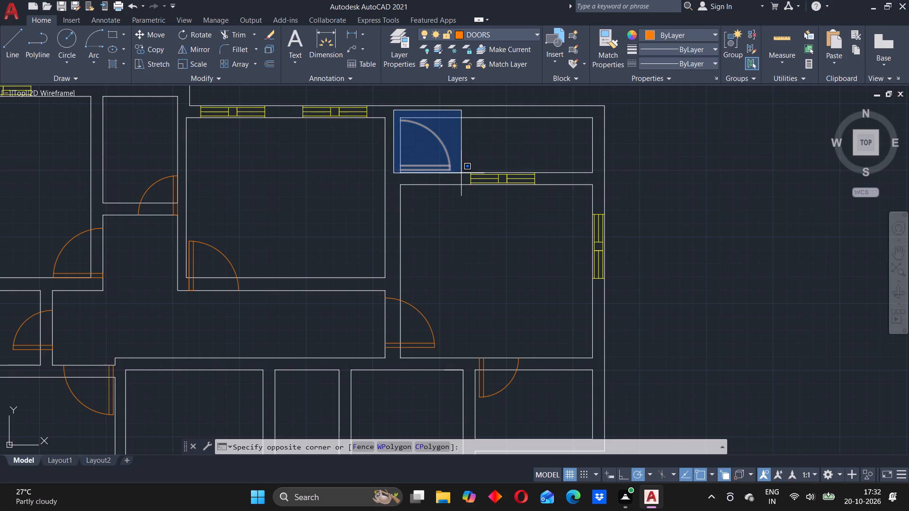
click(461, 174)
key(m)
key(Return)
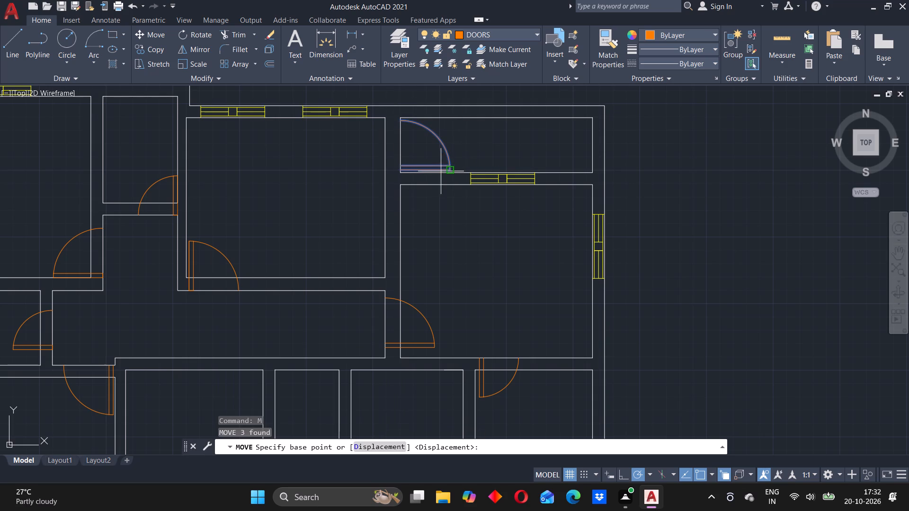
scroll(410, 167, up, 2)
click(387, 176)
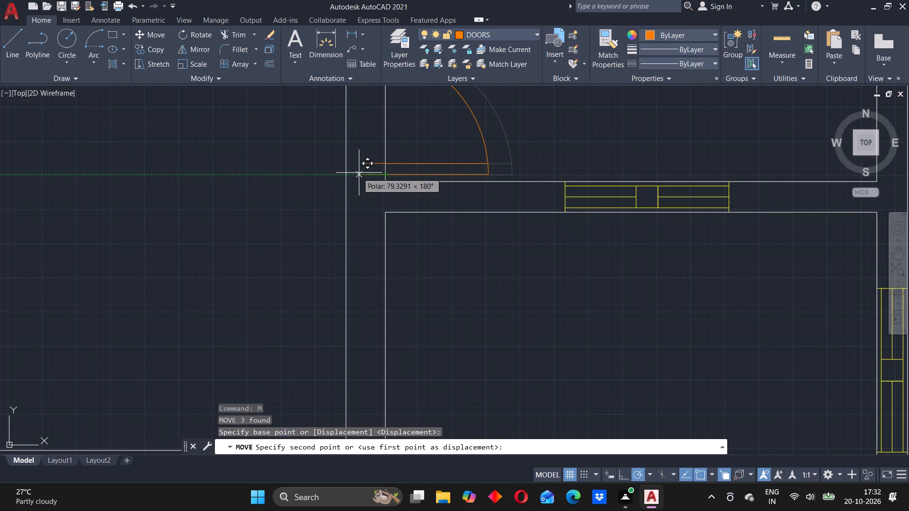
click(348, 172)
scroll(400, 141, down, 2)
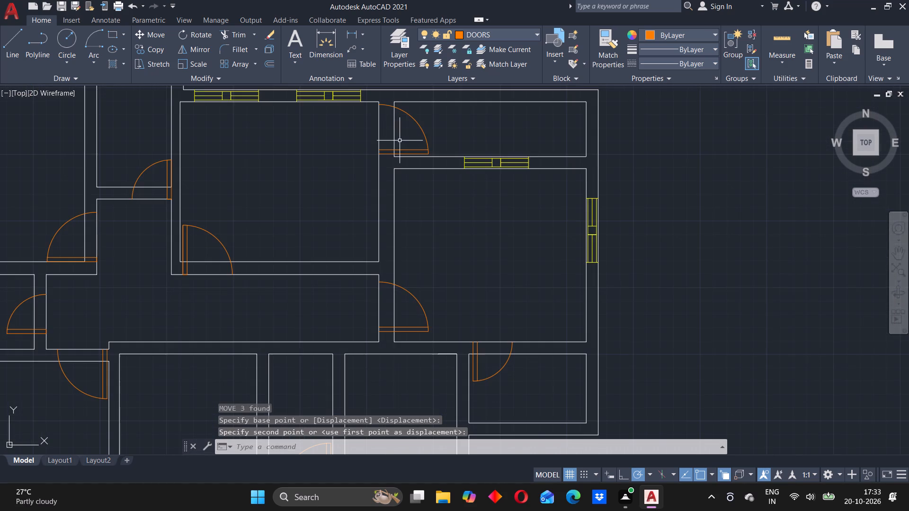
Trim the wall lines across the door openings of the northwest room, the small north room and the large north-central room.
scroll(400, 141, down, 1)
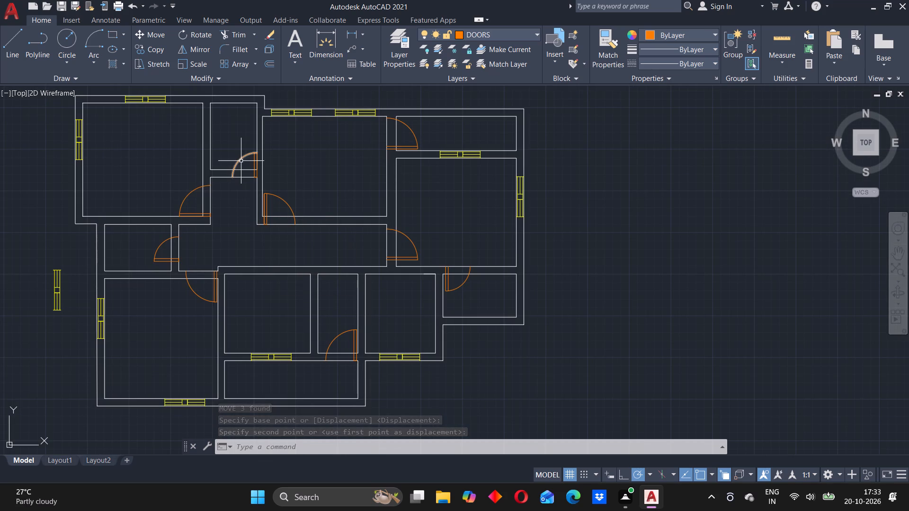
text(TR)
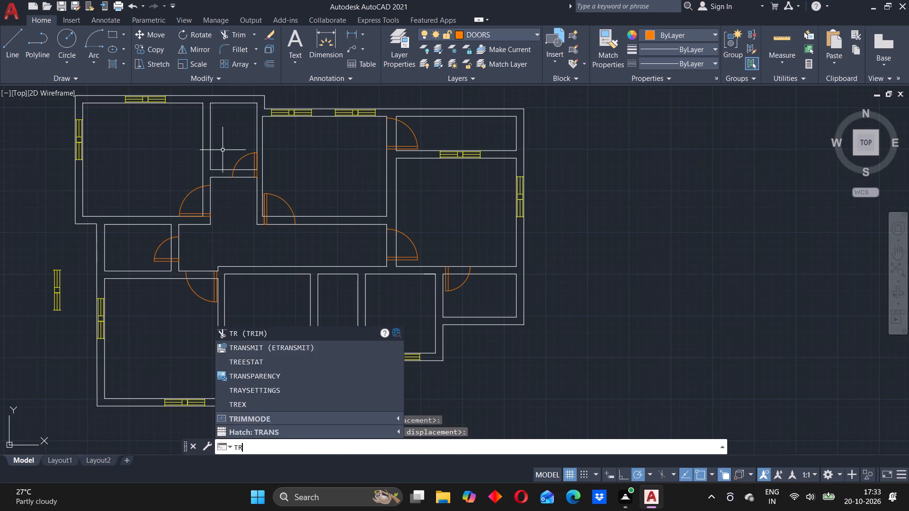
key(Return)
scroll(229, 199, up, 2)
drag(151, 196, 201, 194)
drag(273, 107, 260, 179)
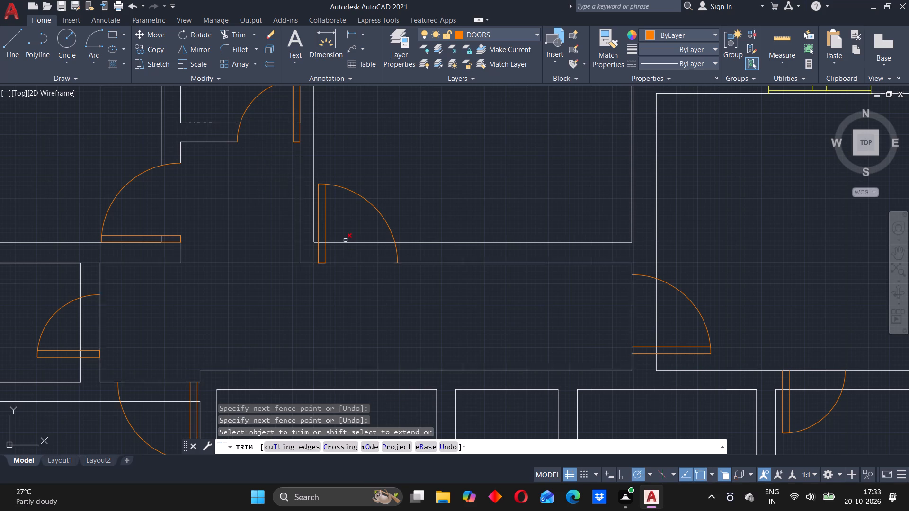
drag(344, 230, 361, 300)
Trim the wall lines across the door openings of the small west room, southwest room, east room and narrow northeast room.
scroll(356, 282, down, 1)
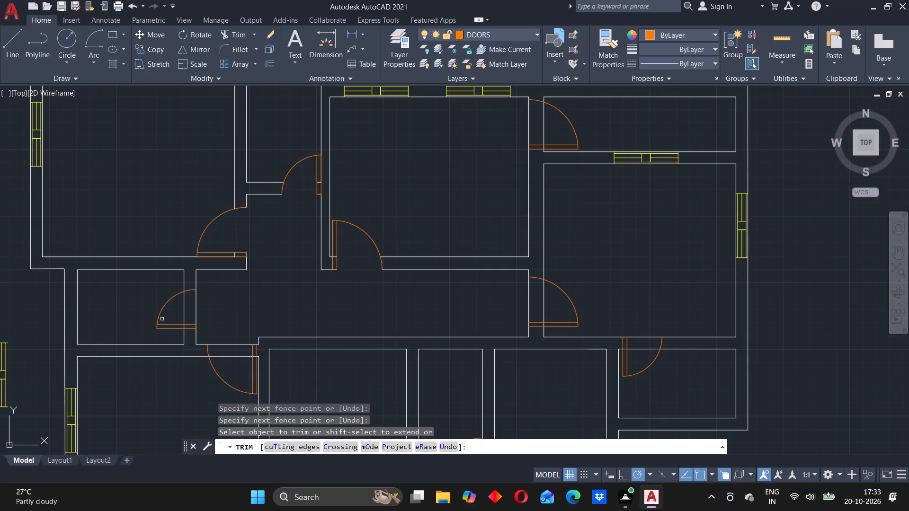
drag(171, 316, 213, 301)
drag(239, 333, 242, 367)
drag(554, 303, 495, 304)
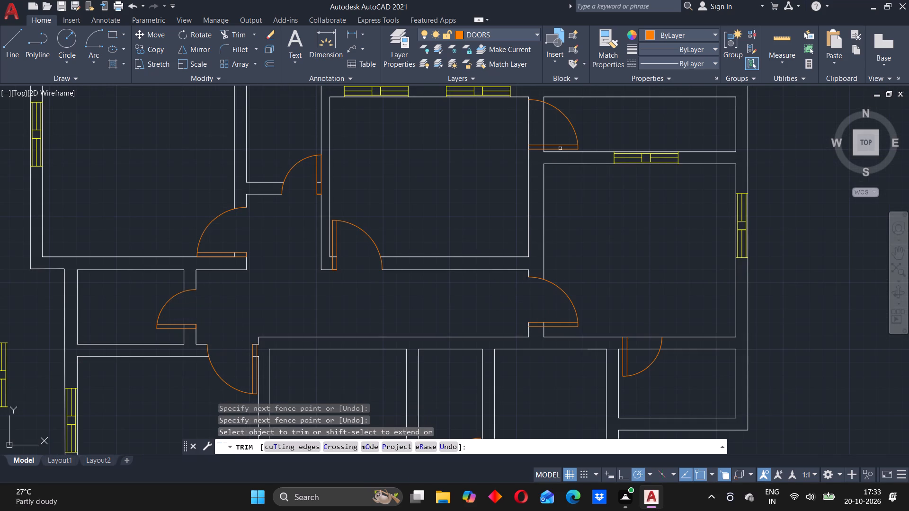
drag(554, 129, 486, 128)
Trim the wall lines across the door openings of the narrow south-central room and the small southeast room.
scroll(490, 182, down, 2)
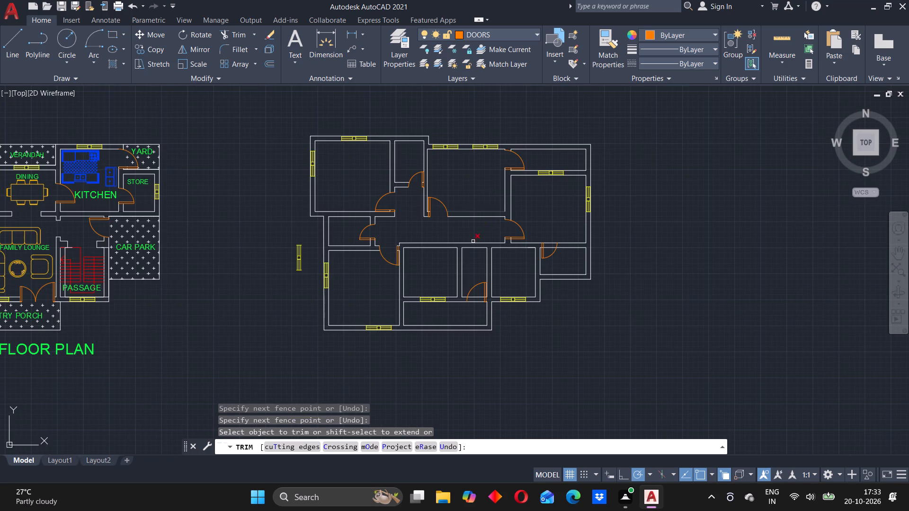
scroll(451, 266, up, 1)
drag(491, 343, 487, 317)
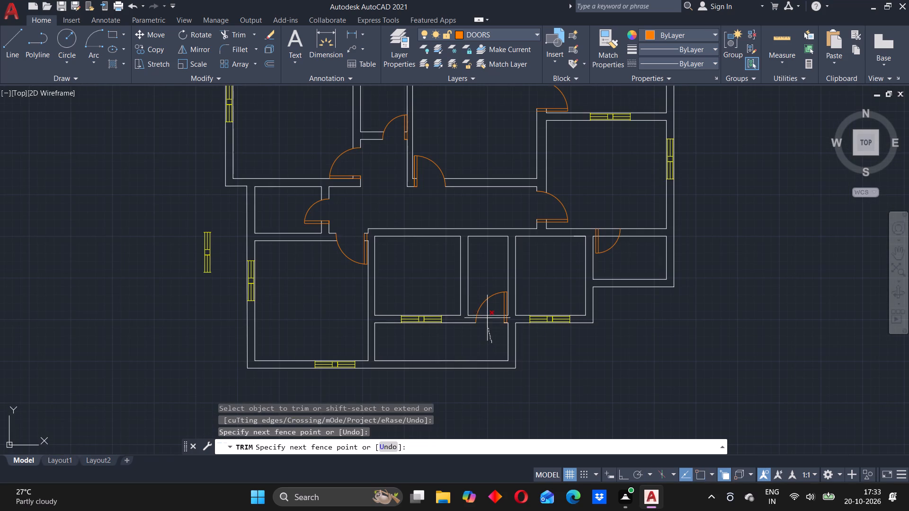
drag(487, 317, 492, 310)
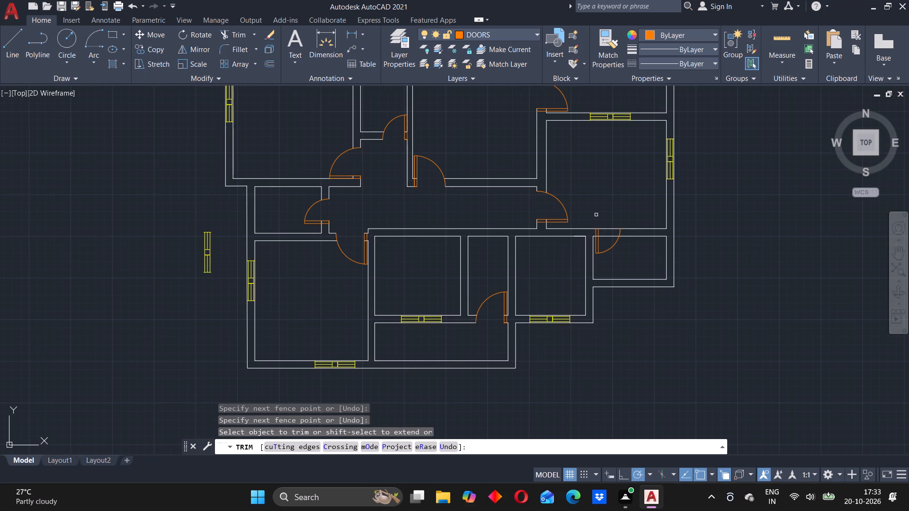
drag(603, 220, 607, 240)
Trim the leftover wall line pieces inside the door leaves of the narrow northeast room, east room and small southeast room.
scroll(409, 178, down, 3)
scroll(412, 172, up, 2)
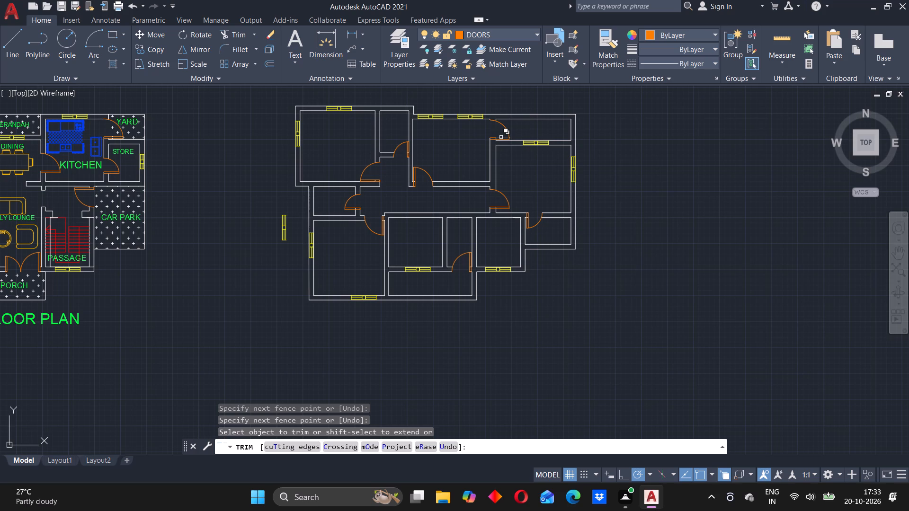
scroll(513, 145, up, 2)
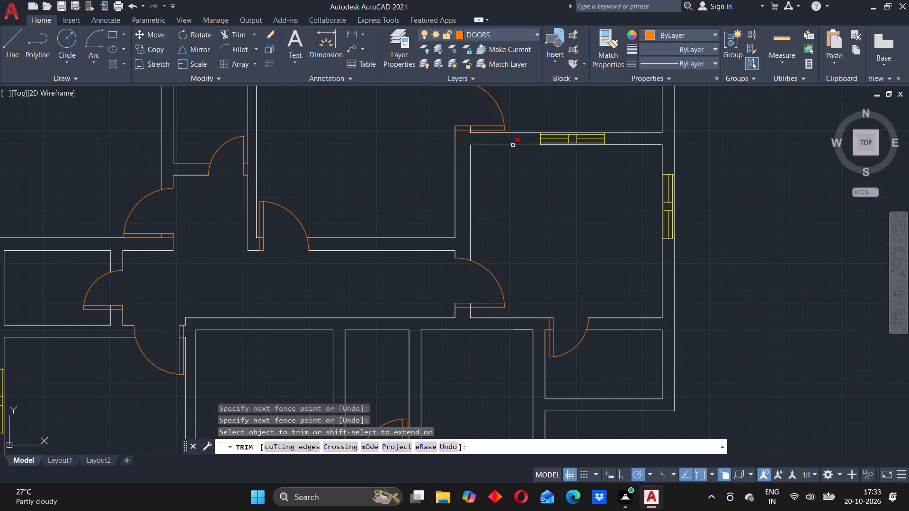
middle_drag(481, 136, 469, 194)
scroll(455, 175, up, 2)
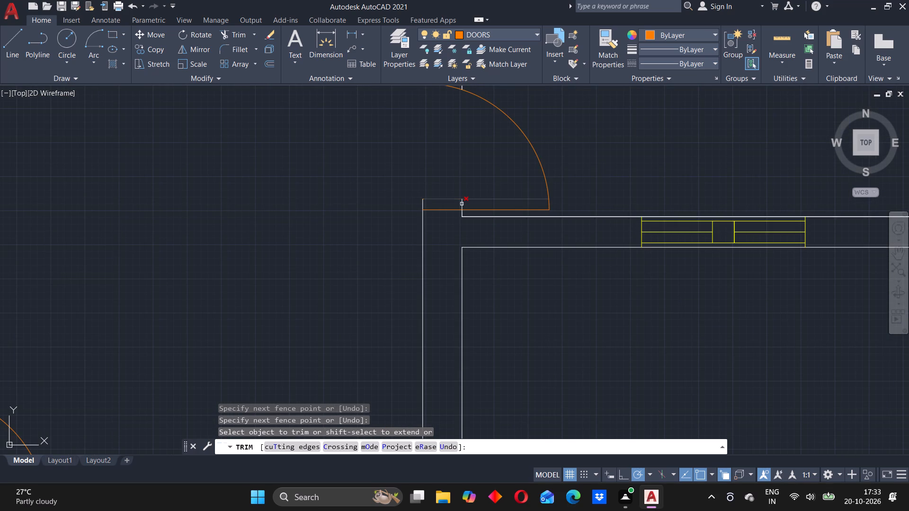
click(462, 204)
scroll(466, 216, down, 3)
scroll(471, 329, up, 2)
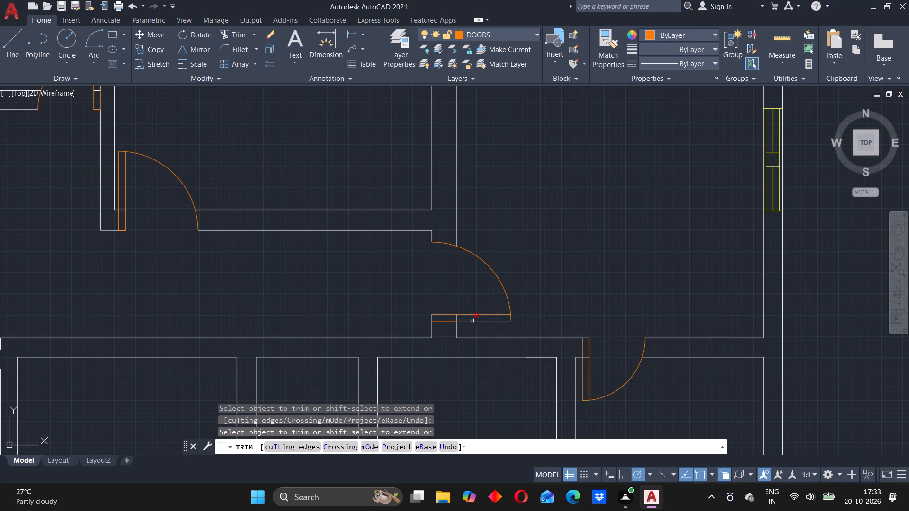
click(456, 318)
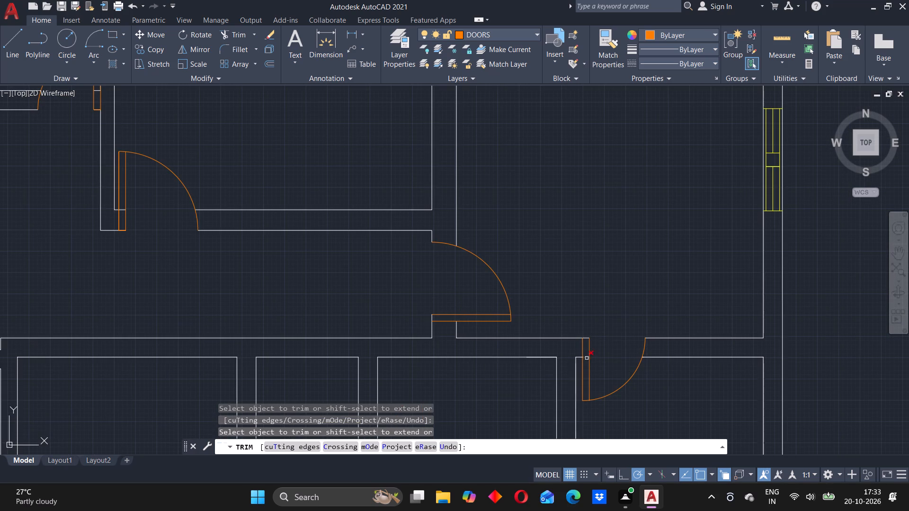
click(586, 359)
scroll(330, 350, down, 2)
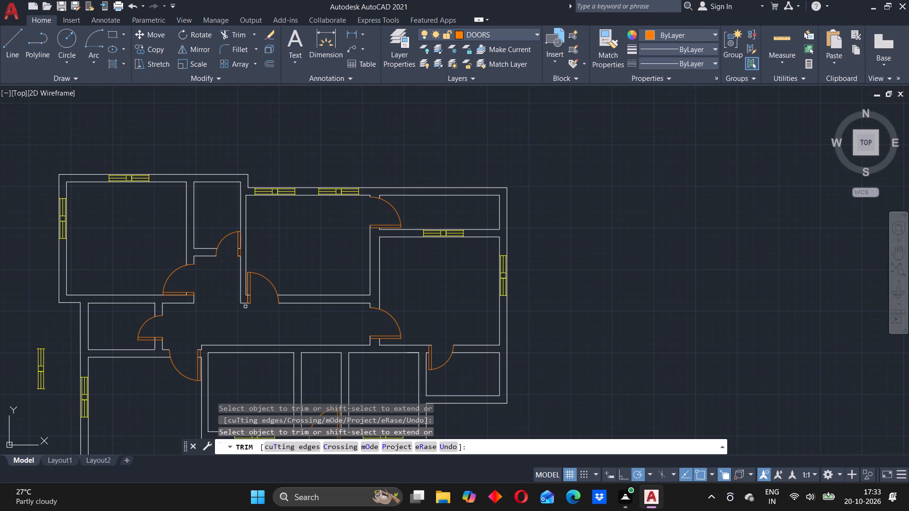
Trim the leftover wall line pieces inside the door leaves of the large north-central room, small north room and northwest room.
middle_drag(237, 293, 326, 253)
scroll(343, 249, up, 3)
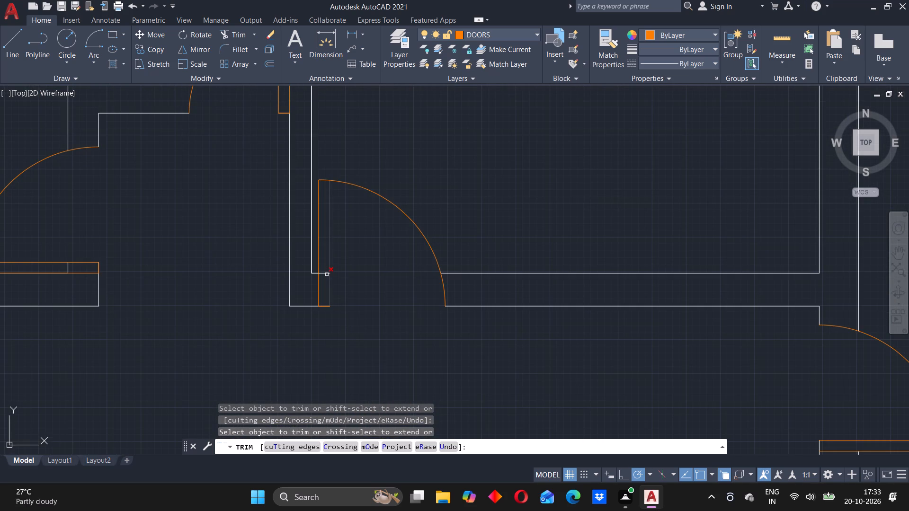
click(326, 274)
scroll(271, 130, down, 3)
scroll(277, 121, up, 2)
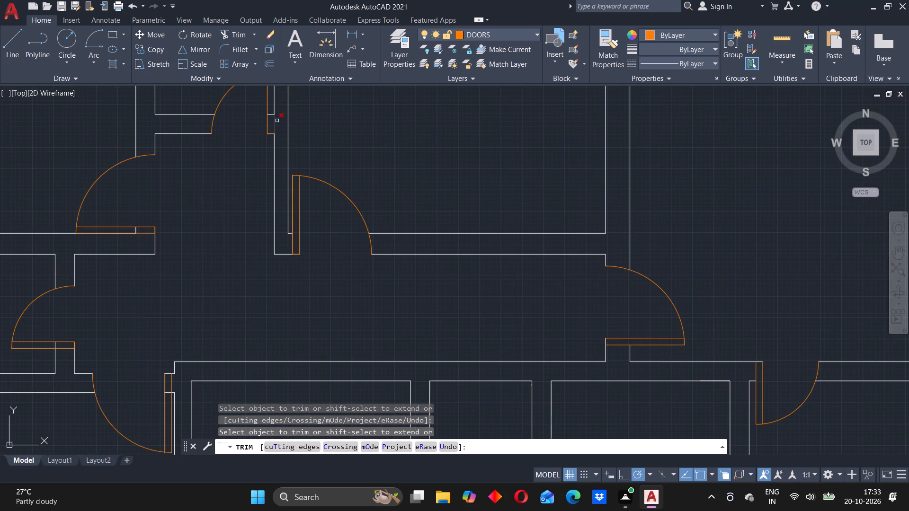
click(272, 115)
click(136, 231)
Trim the leftover wall line pieces inside the door leaves of the small west room, southwest room and narrow south-central room.
scroll(117, 343, down, 2)
scroll(164, 366, up, 2)
scroll(163, 366, down, 1)
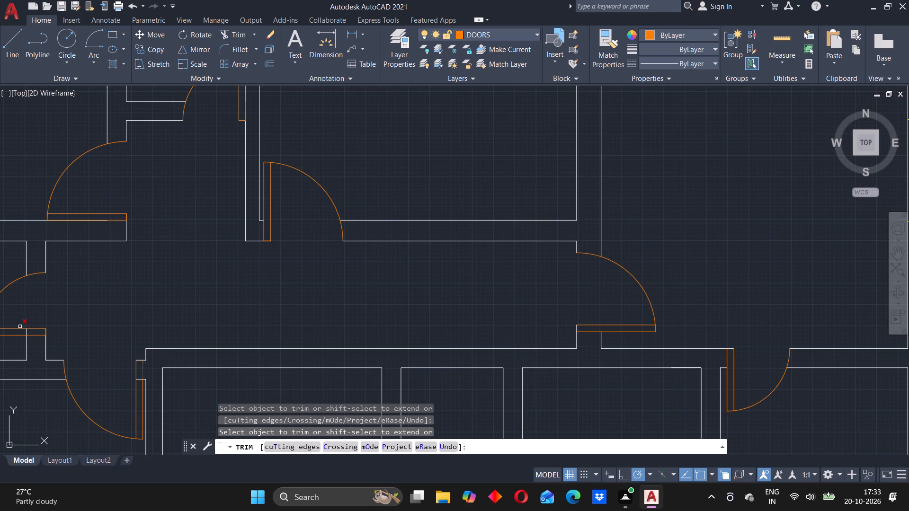
middle_drag(45, 345, 169, 302)
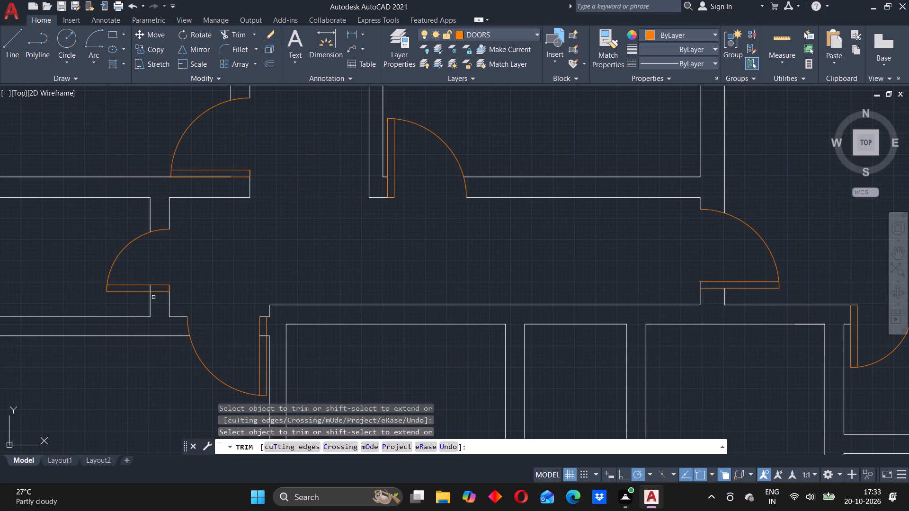
click(149, 288)
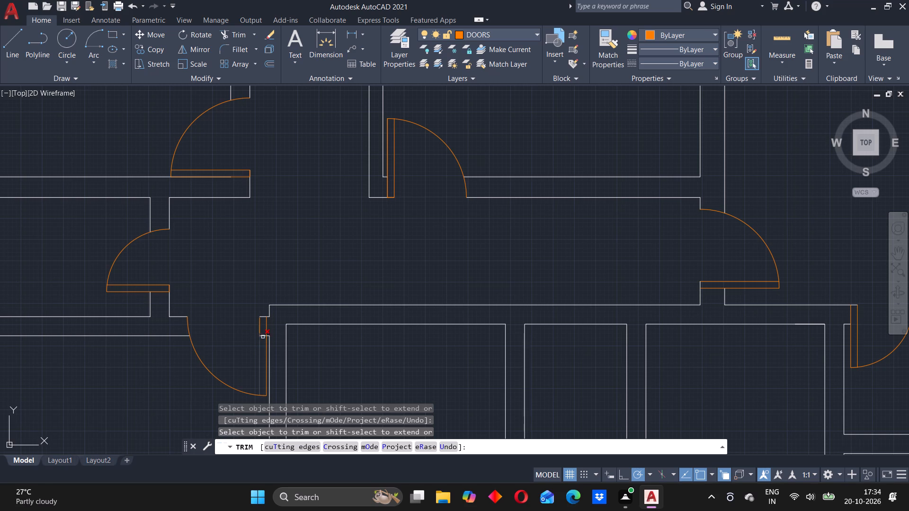
click(263, 337)
middle_drag(725, 297, 467, 242)
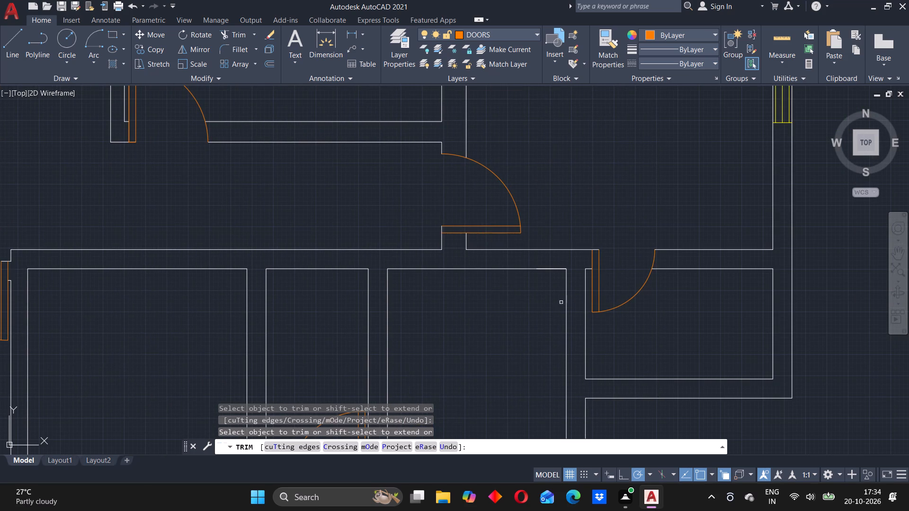
scroll(579, 300, down, 2)
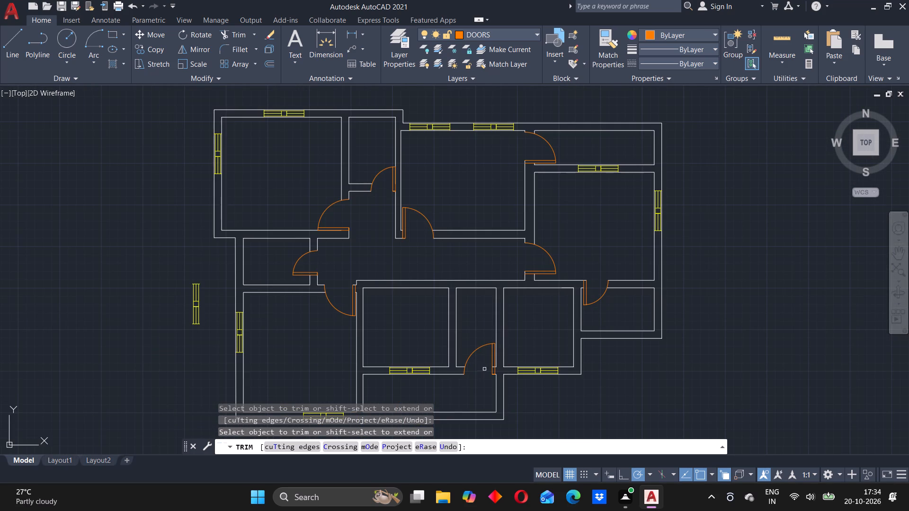
scroll(497, 366, up, 2)
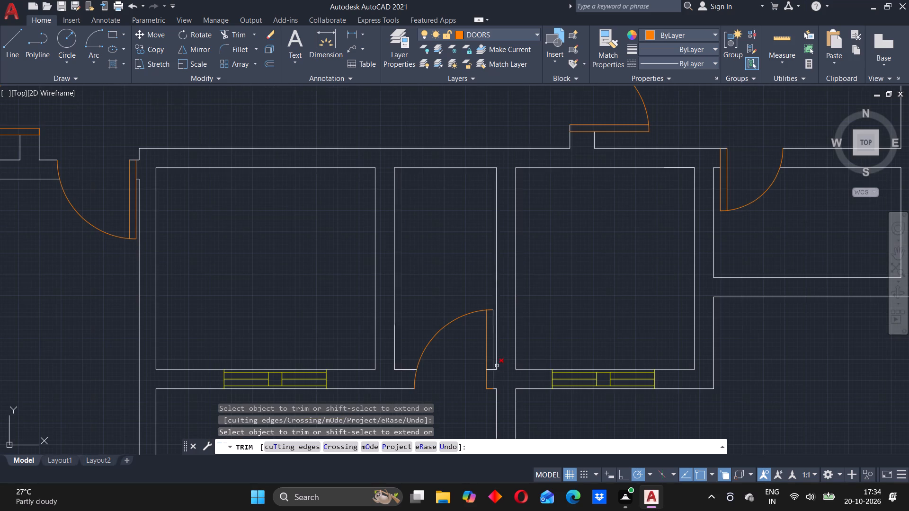
click(490, 371)
scroll(529, 340, down, 4)
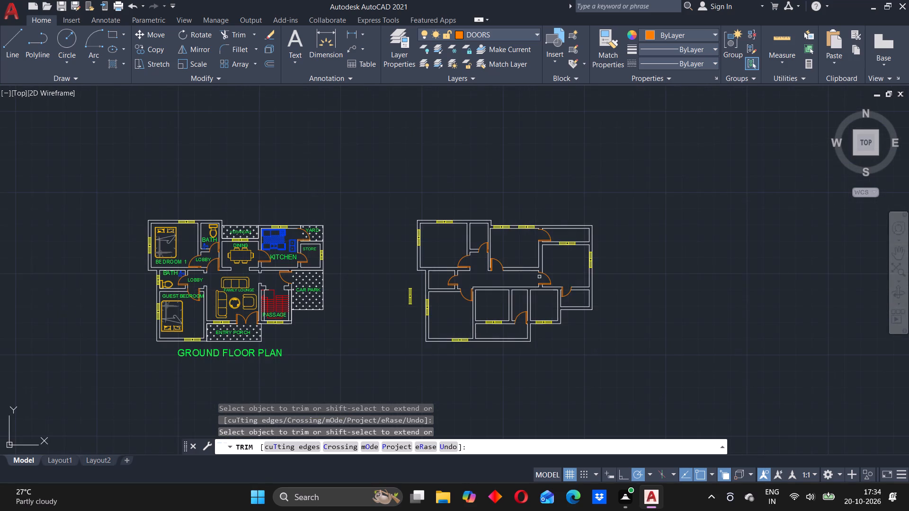
middle_drag(541, 265, 454, 265)
scroll(427, 275, up, 1)
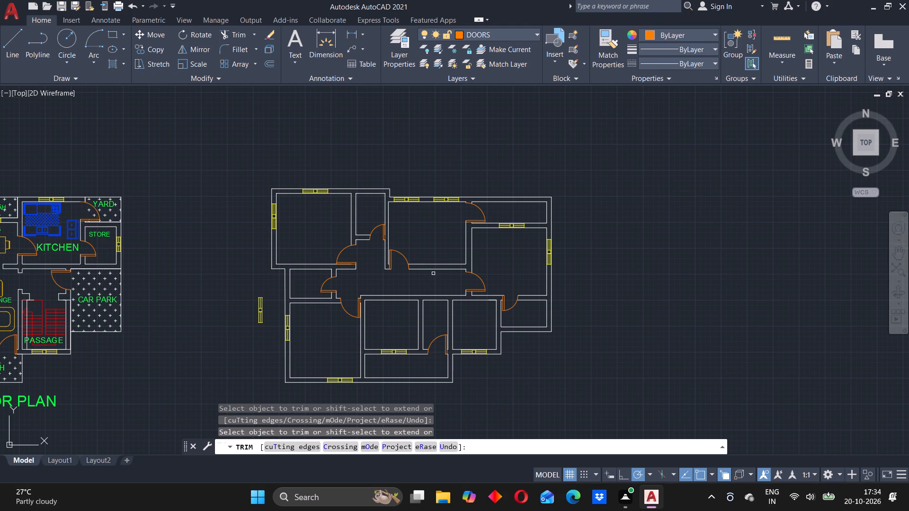
scroll(285, 290, down, 1)
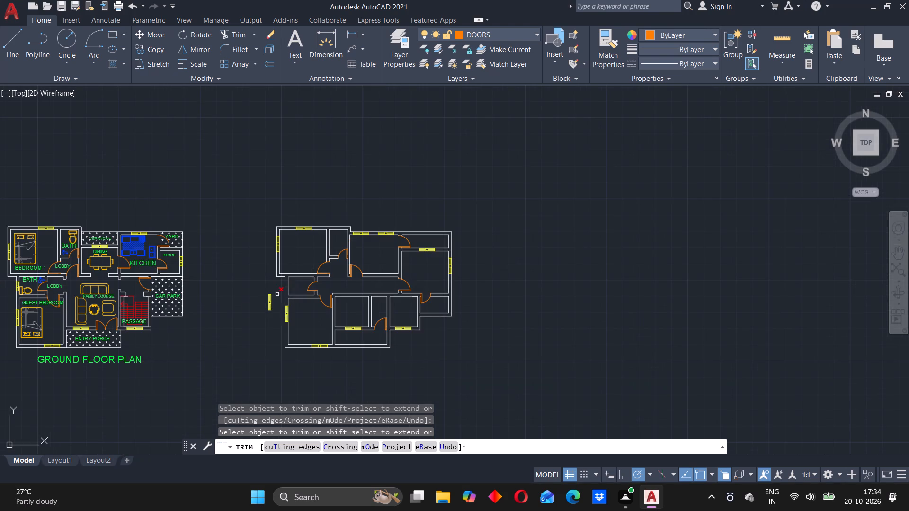
middle_drag(233, 319, 367, 271)
scroll(312, 267, up, 1)
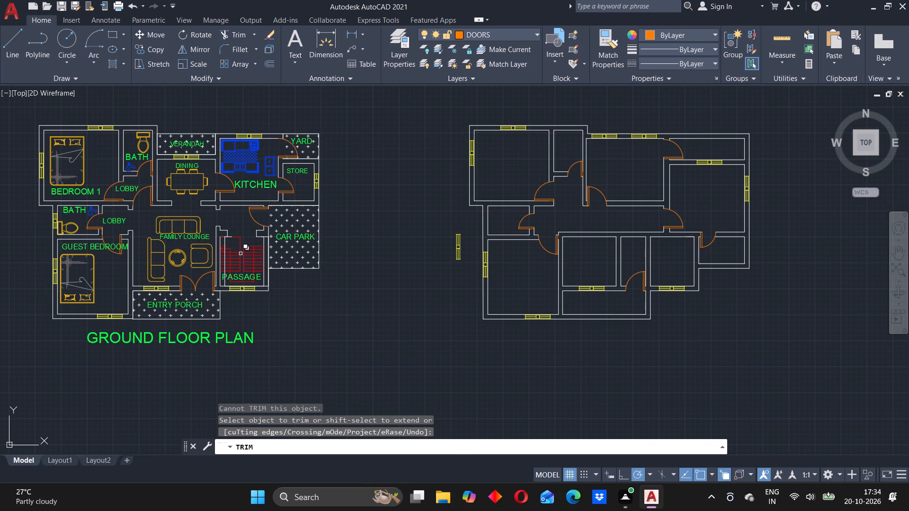
key(Escape)
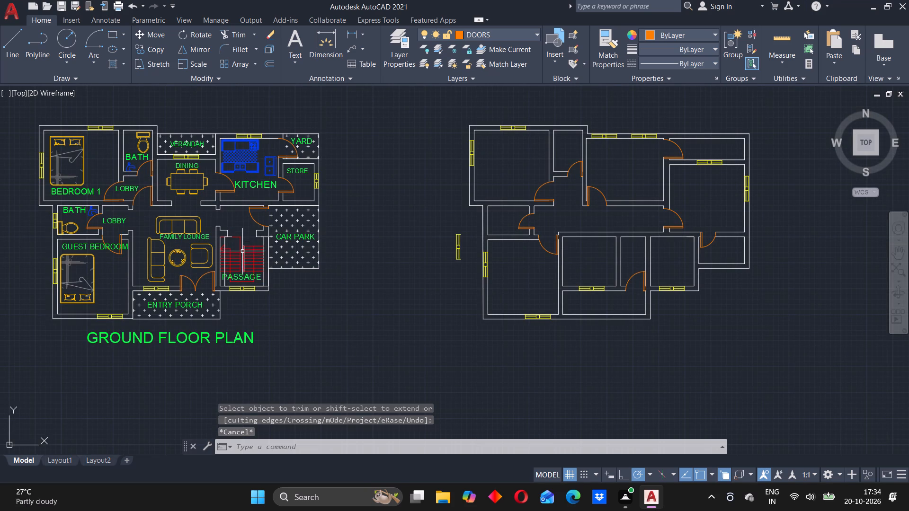
Move the whole staircase from the reference plan's passage to the inner northwest corner of the room east of the narrow south-central room.
right_click(241, 250)
click(401, 221)
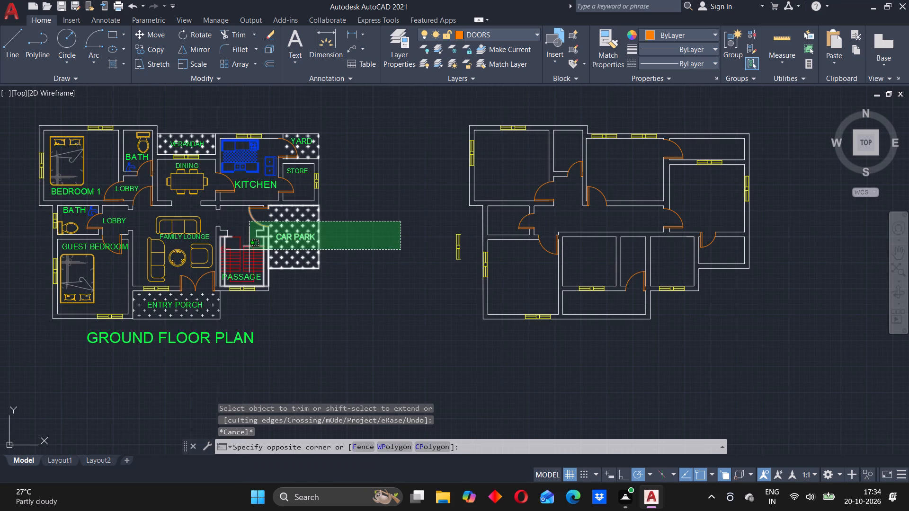
click(421, 208)
click(240, 251)
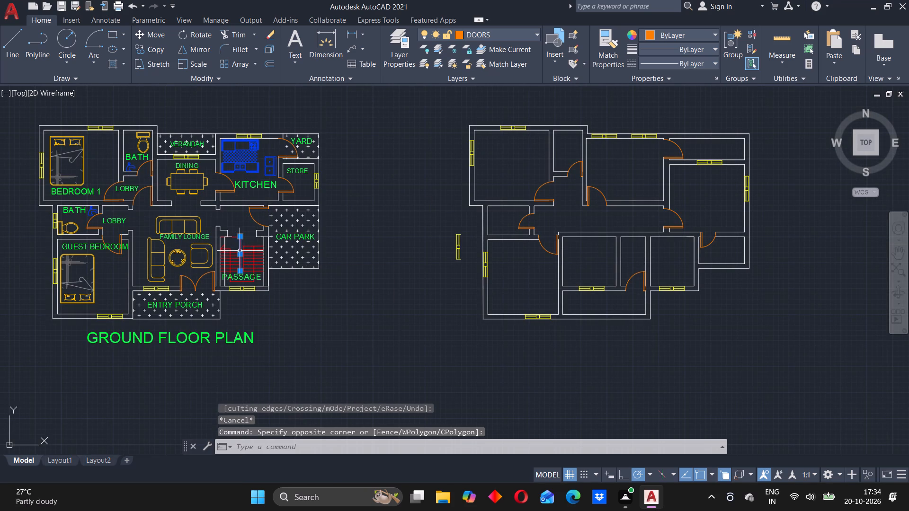
click(289, 292)
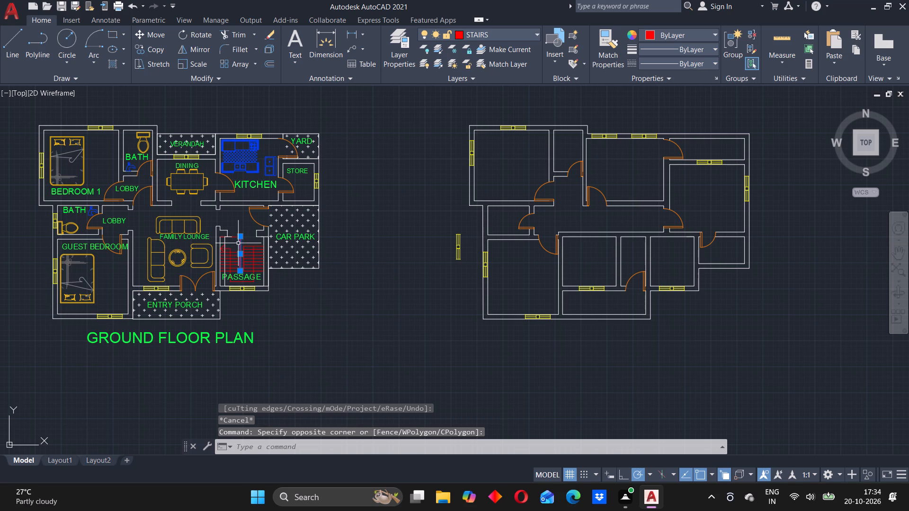
right_click(238, 243)
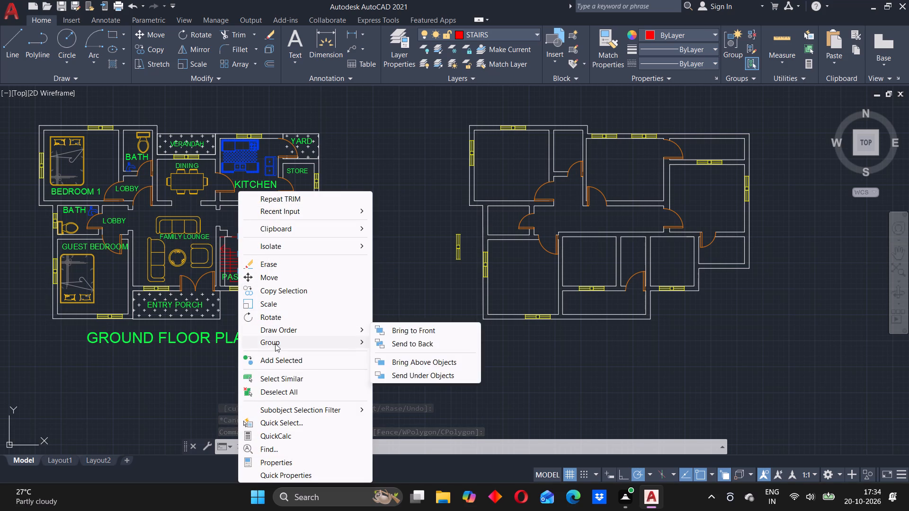
click(280, 376)
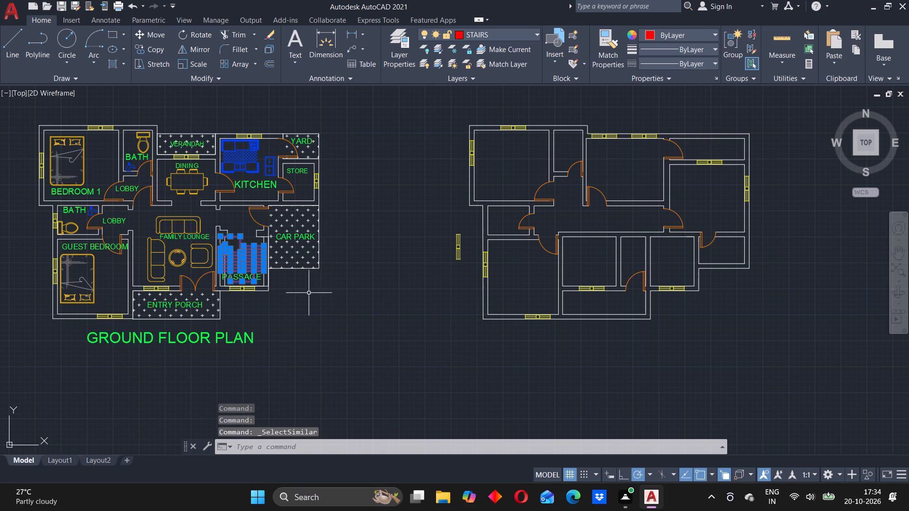
key(m)
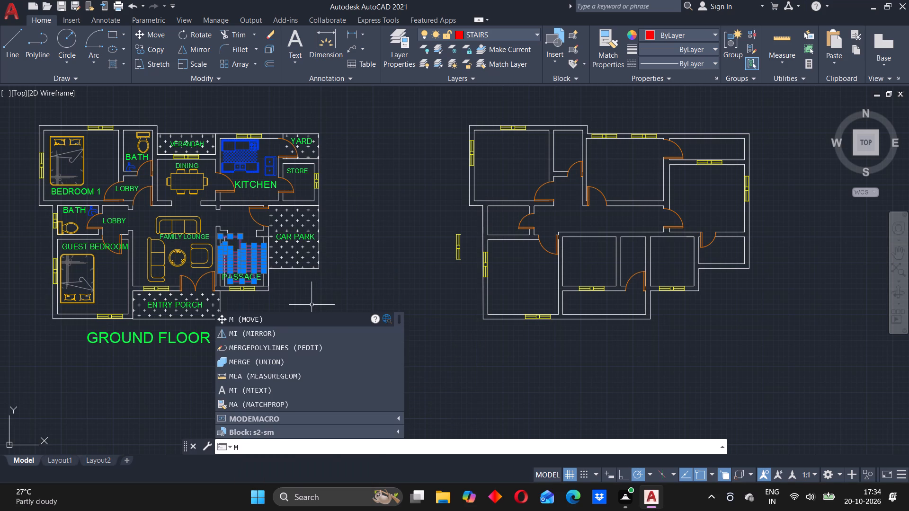
key(Return)
scroll(235, 280, up, 4)
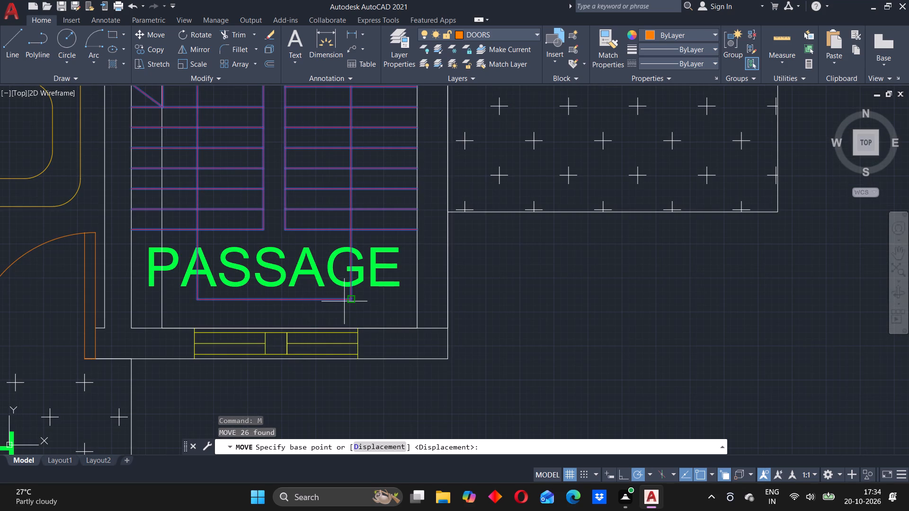
scroll(335, 234, down, 2)
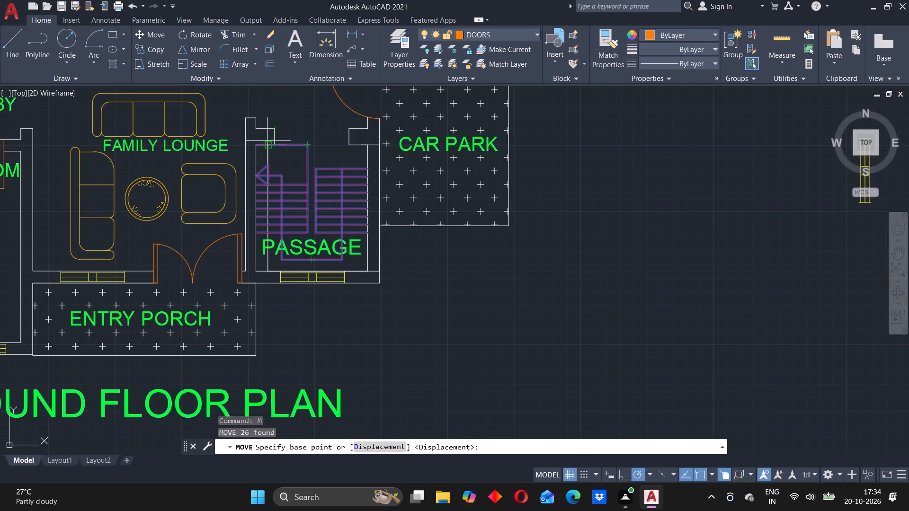
click(257, 146)
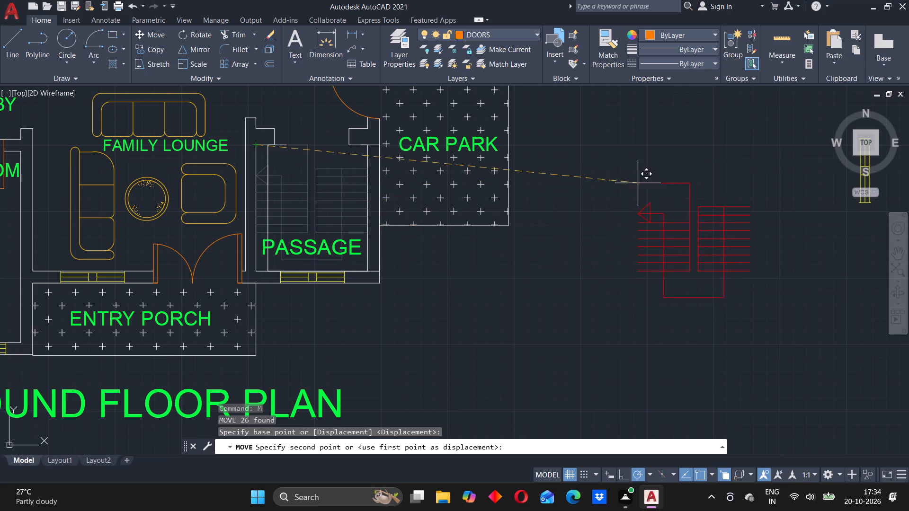
scroll(647, 178, down, 2)
middle_drag(745, 167, 285, 170)
scroll(467, 165, up, 3)
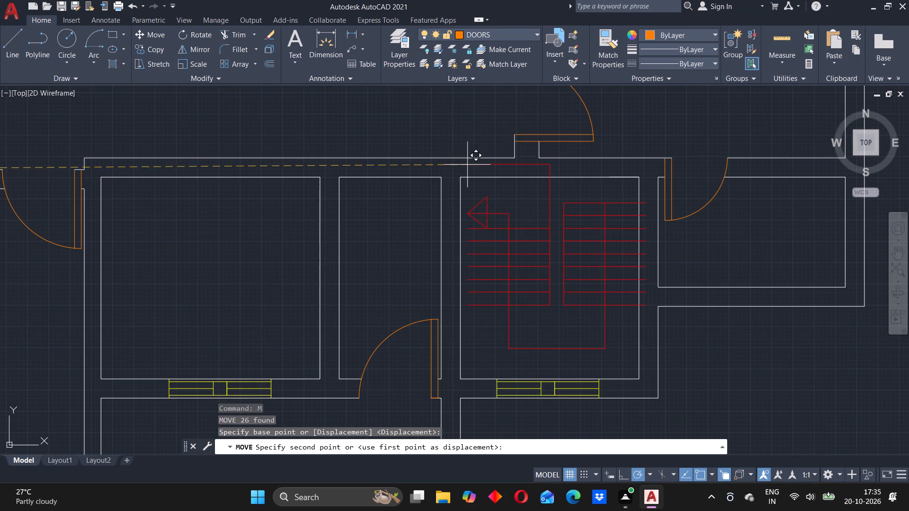
click(460, 178)
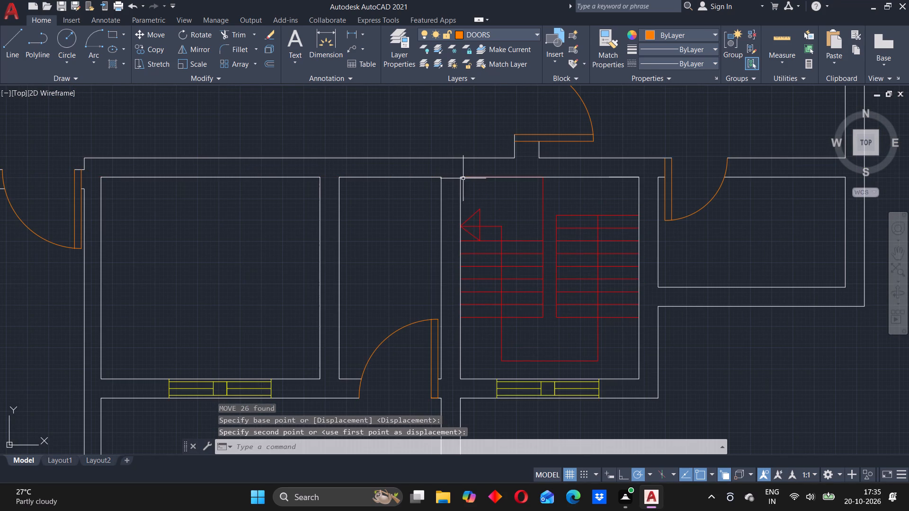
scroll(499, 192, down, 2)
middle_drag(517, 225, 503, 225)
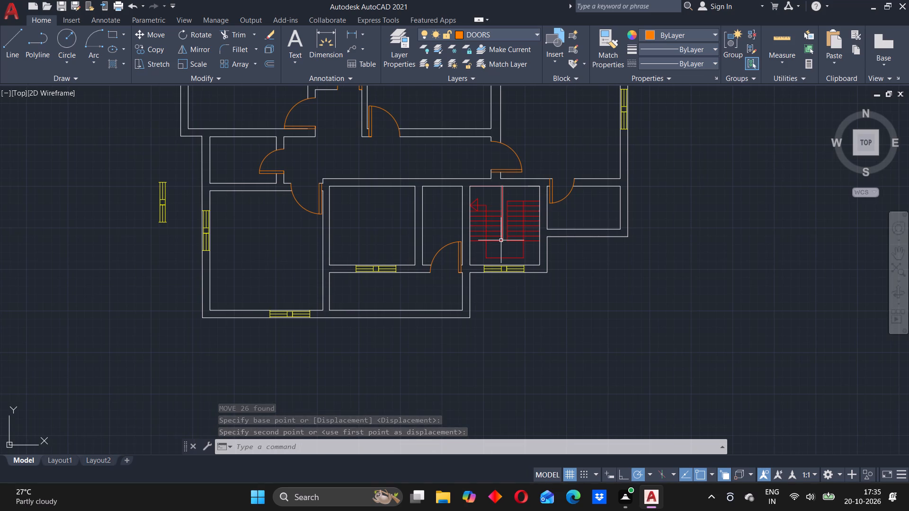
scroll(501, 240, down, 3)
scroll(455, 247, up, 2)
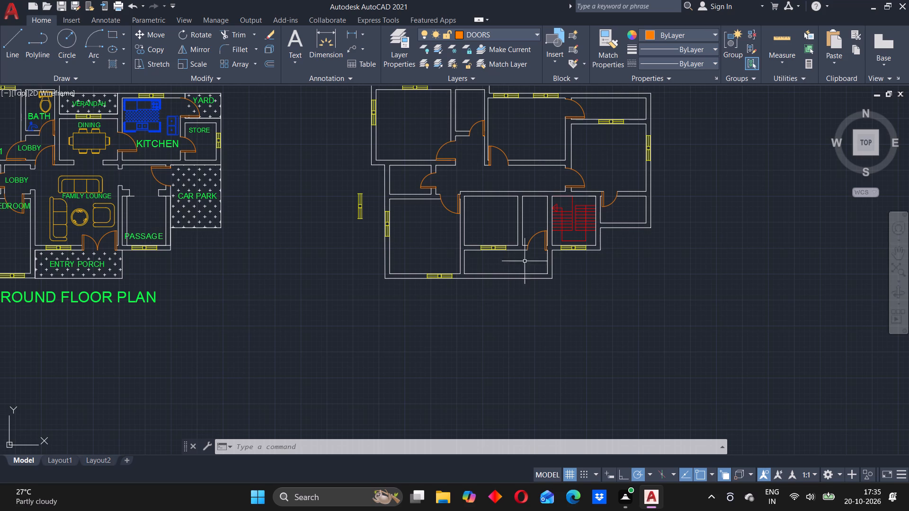
Delete the stray window block lying outside the new plan, west of its southwest room.
scroll(598, 134, down, 1)
scroll(597, 141, up, 1)
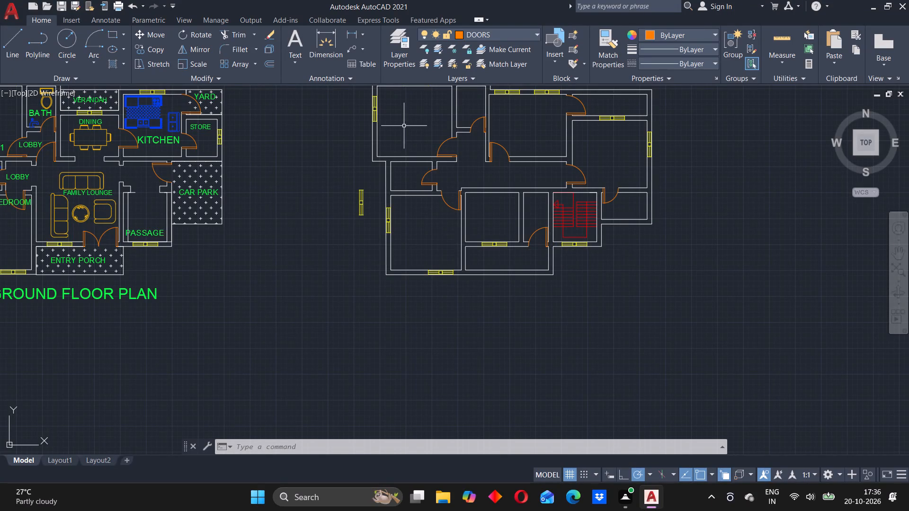
scroll(404, 126, down, 1)
middle_drag(349, 165, 333, 215)
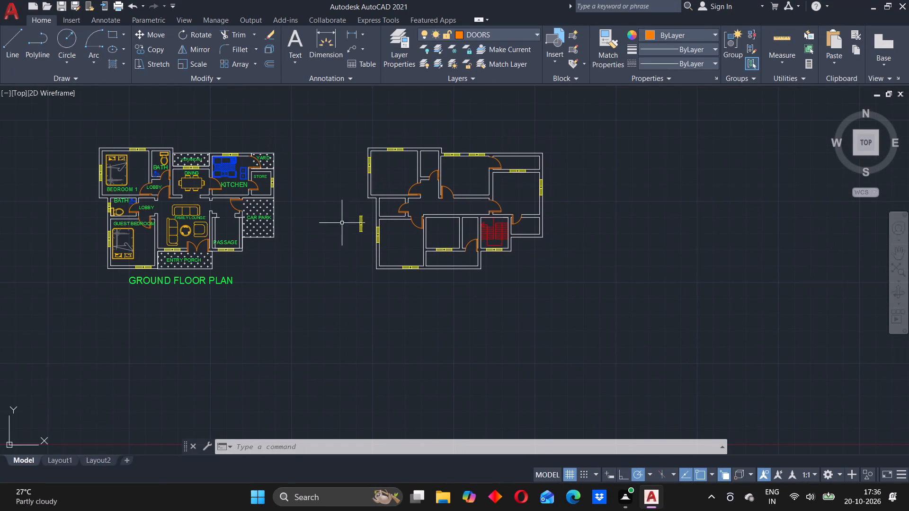
scroll(356, 234, up, 2)
click(341, 180)
click(376, 237)
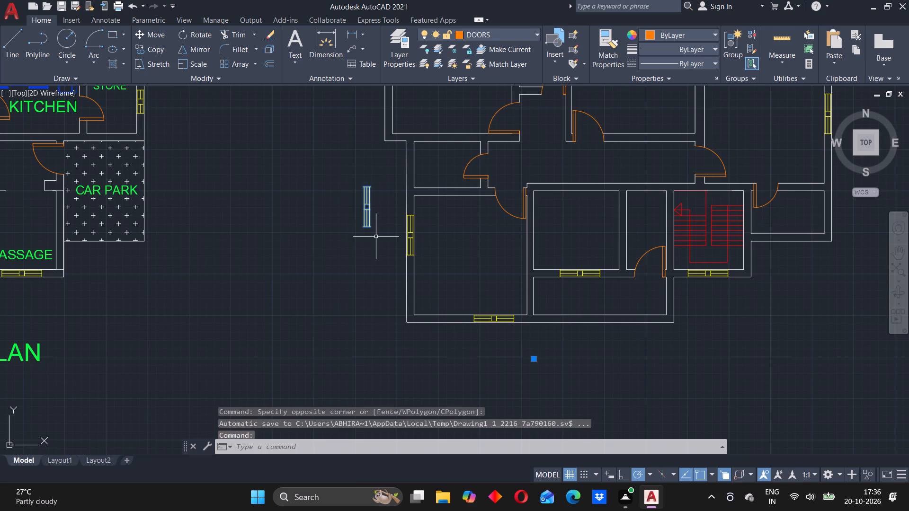
key(Delete)
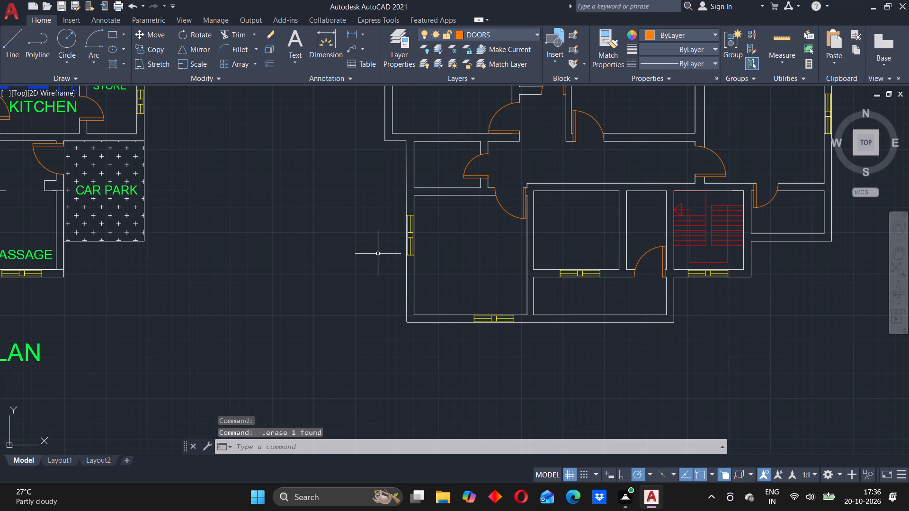
scroll(506, 255, down, 2)
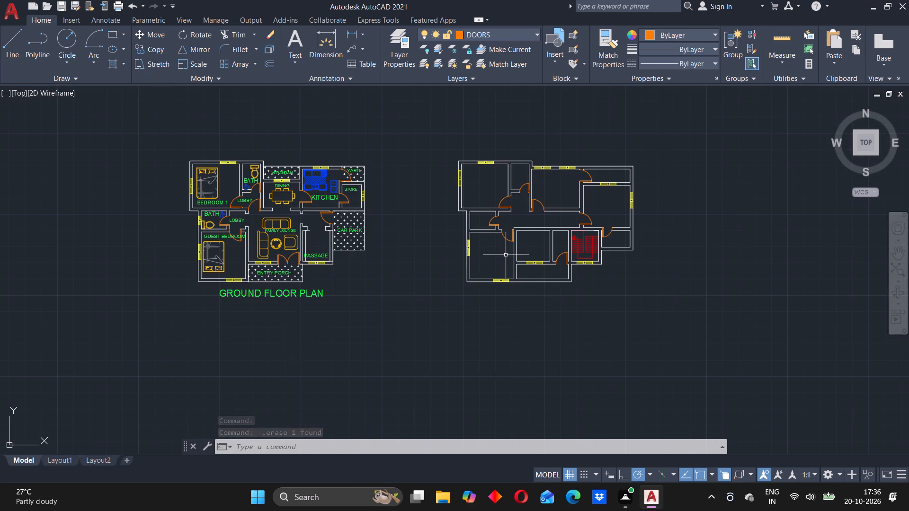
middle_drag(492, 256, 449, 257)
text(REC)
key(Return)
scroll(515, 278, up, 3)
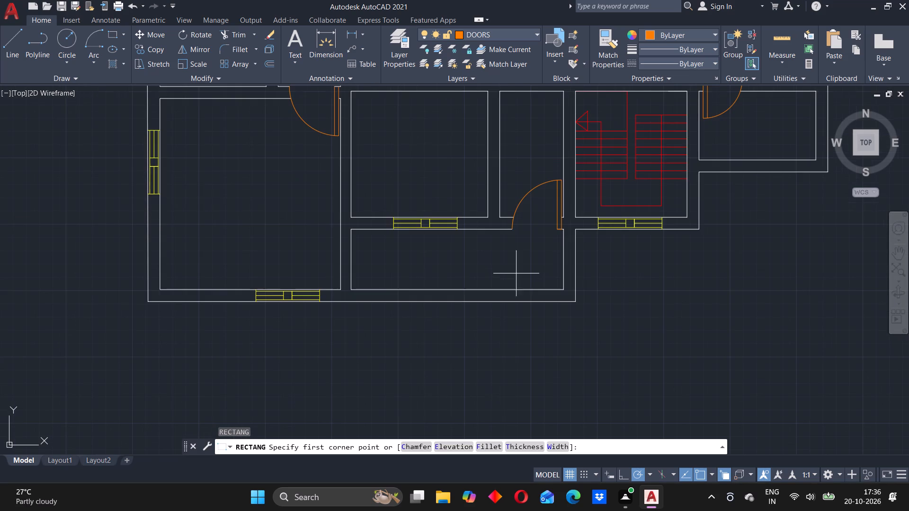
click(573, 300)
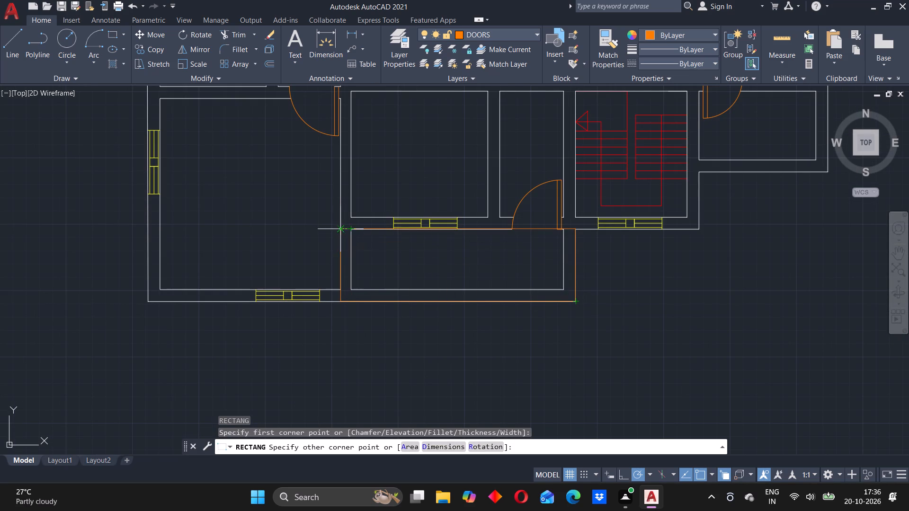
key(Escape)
On layer 0, draw a rectangle along the outer edges of the long south-central porch space and delete its inner wall outline.
click(500, 33)
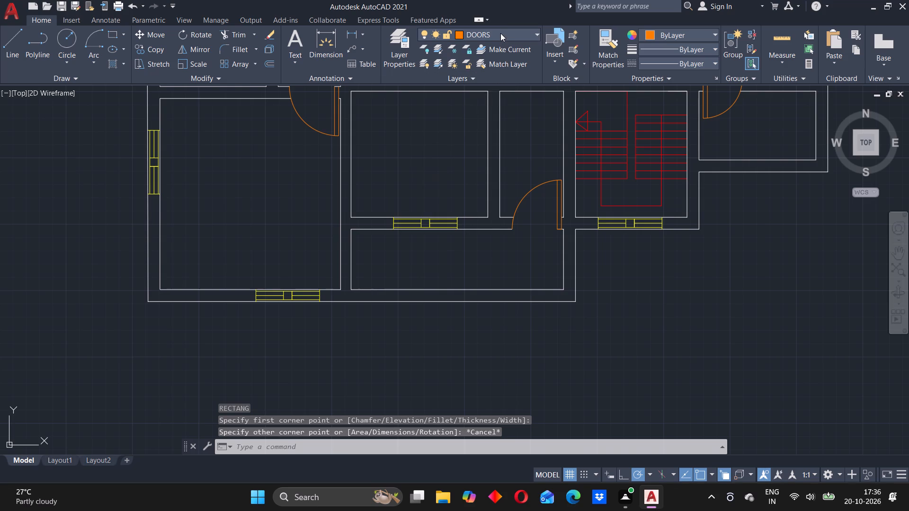
click(480, 52)
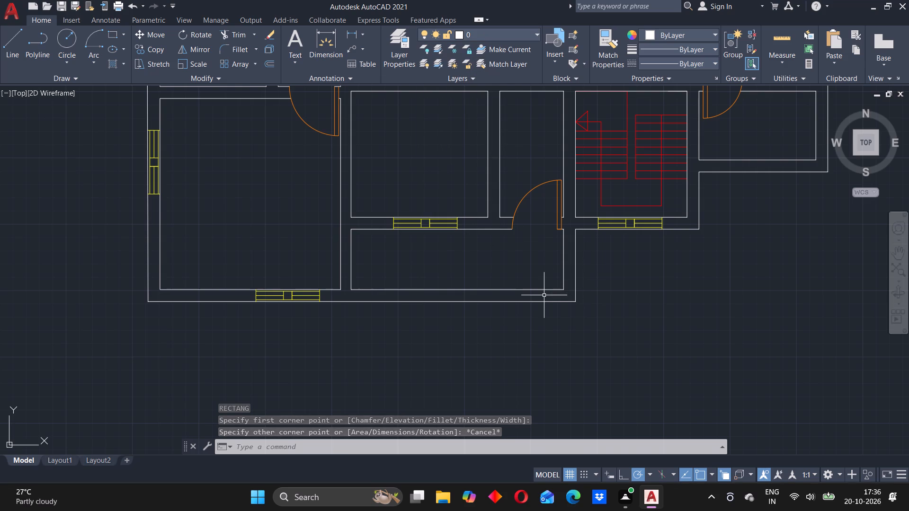
text(REC)
key(Return)
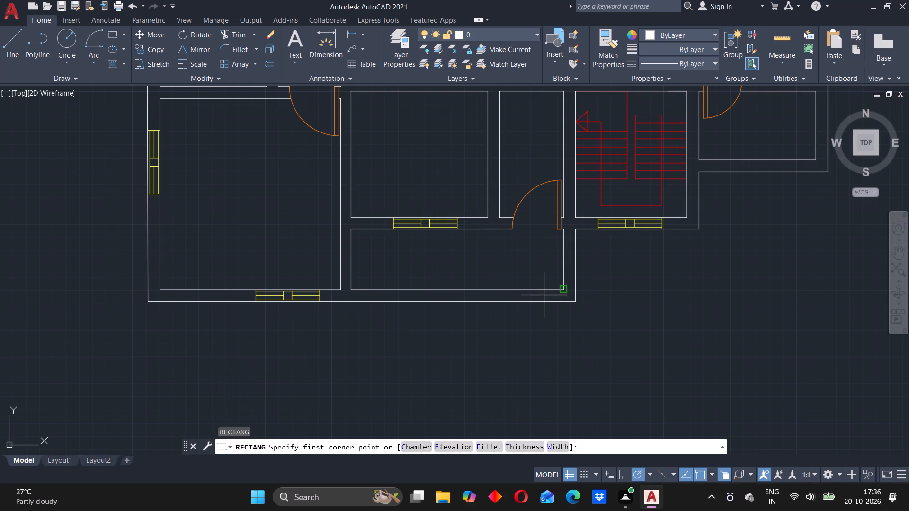
click(575, 303)
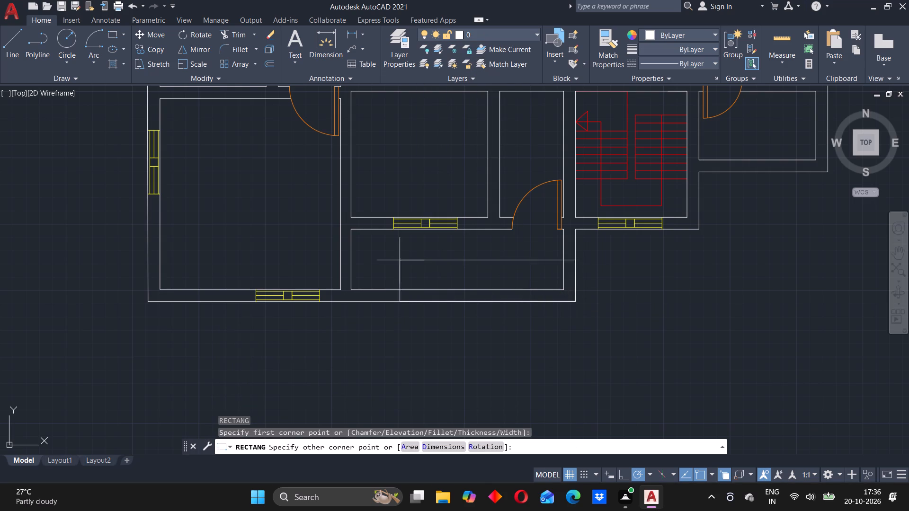
click(351, 230)
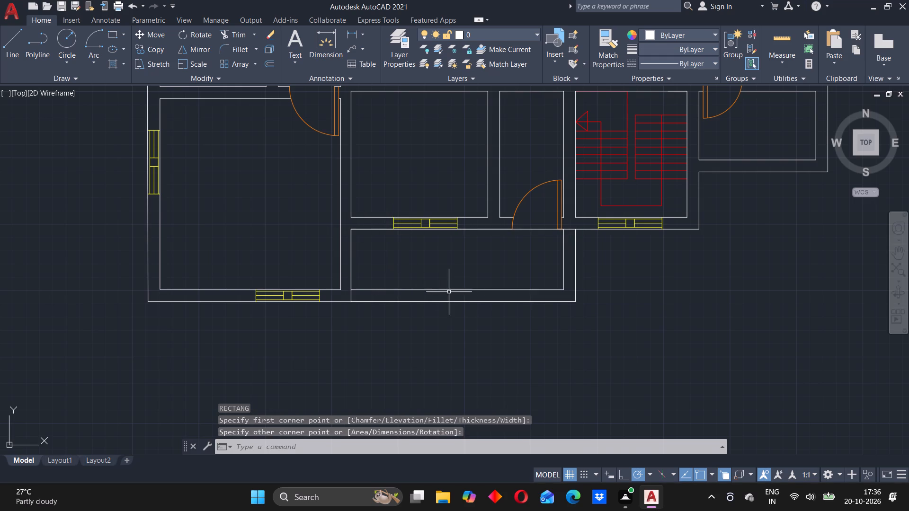
click(428, 290)
key(Delete)
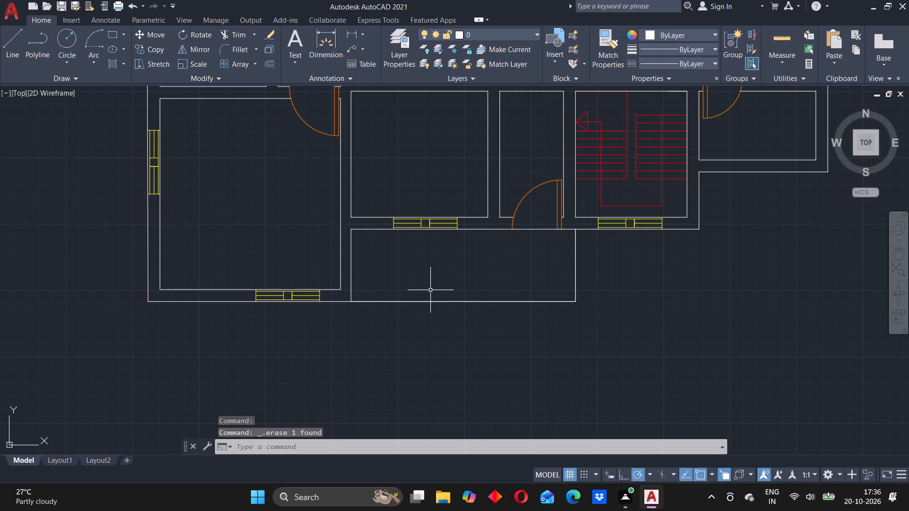
Draw a rectangle along the outer north and east edges of the narrow northeast room and delete its inner wall outline.
scroll(616, 211, down, 2)
middle_drag(674, 162, 567, 316)
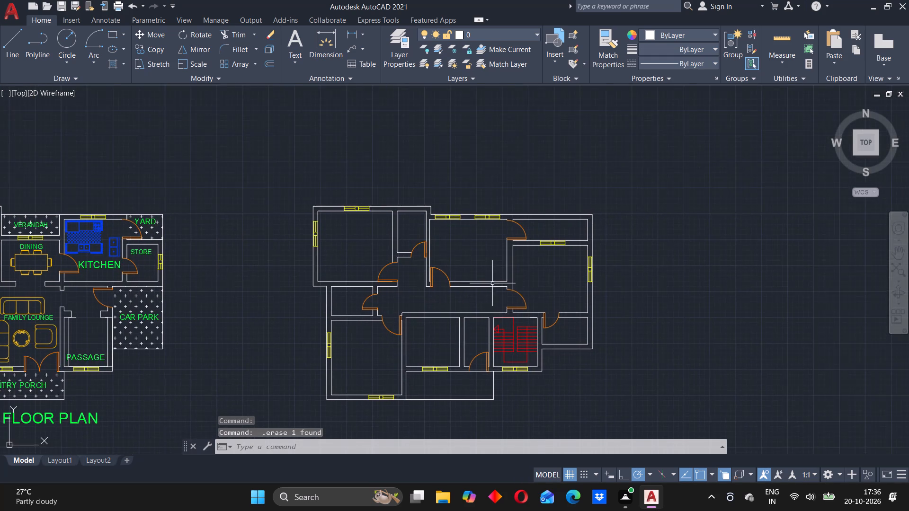
scroll(494, 276, up, 2)
text(REC)
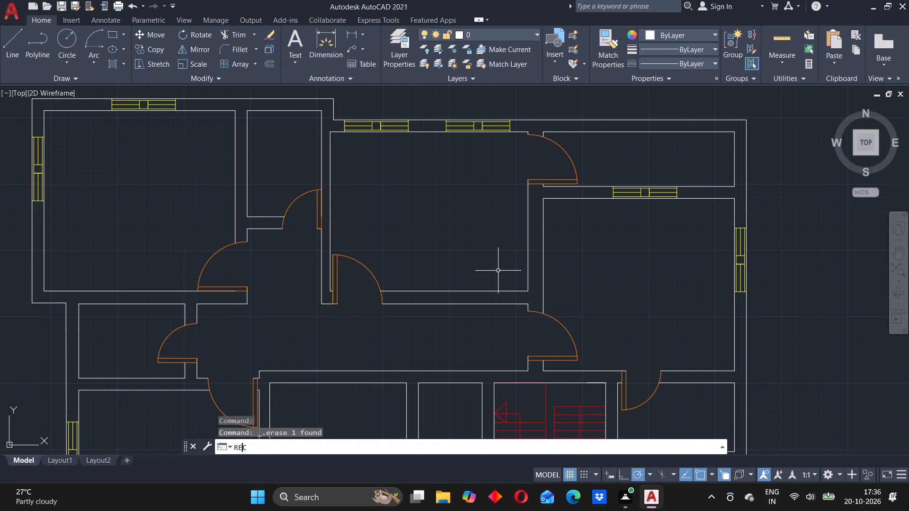
key(Return)
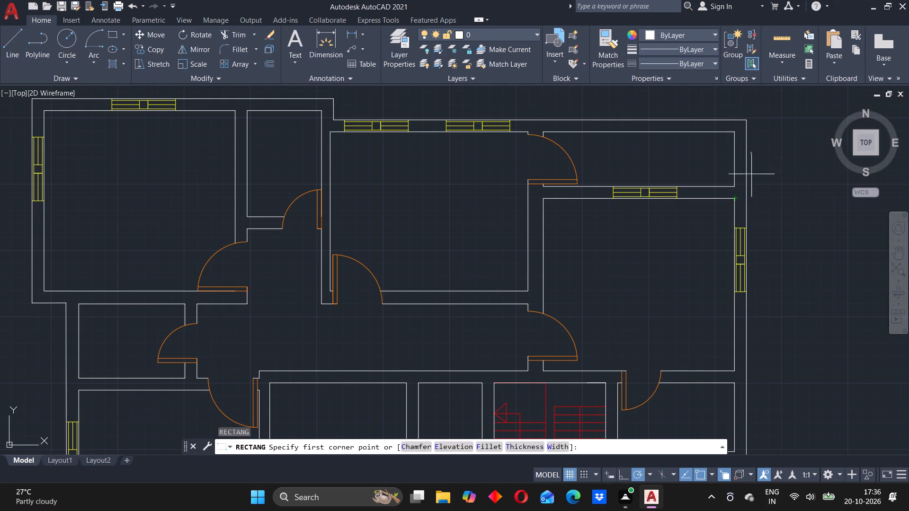
click(748, 186)
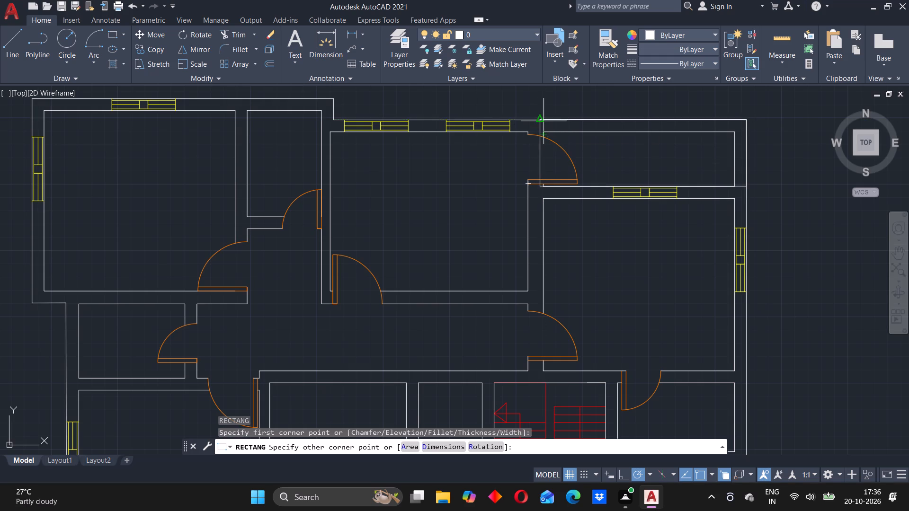
click(544, 120)
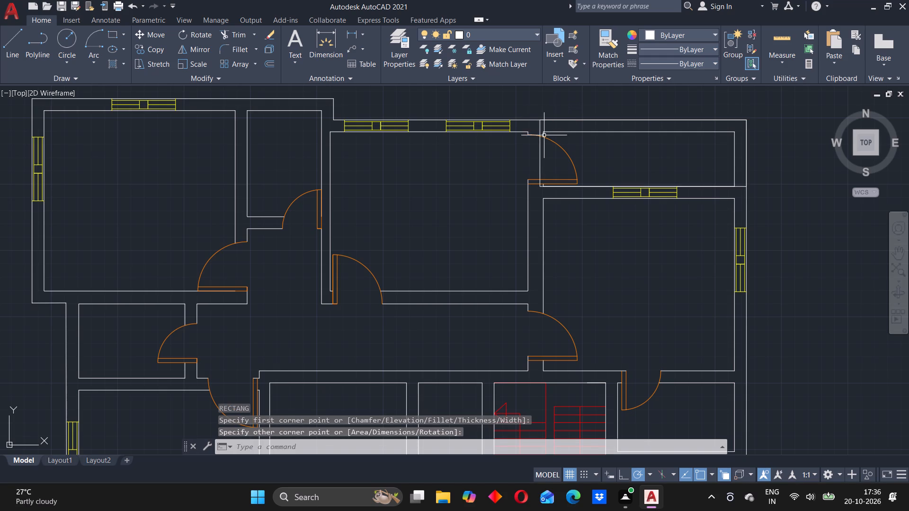
scroll(544, 140, up, 2)
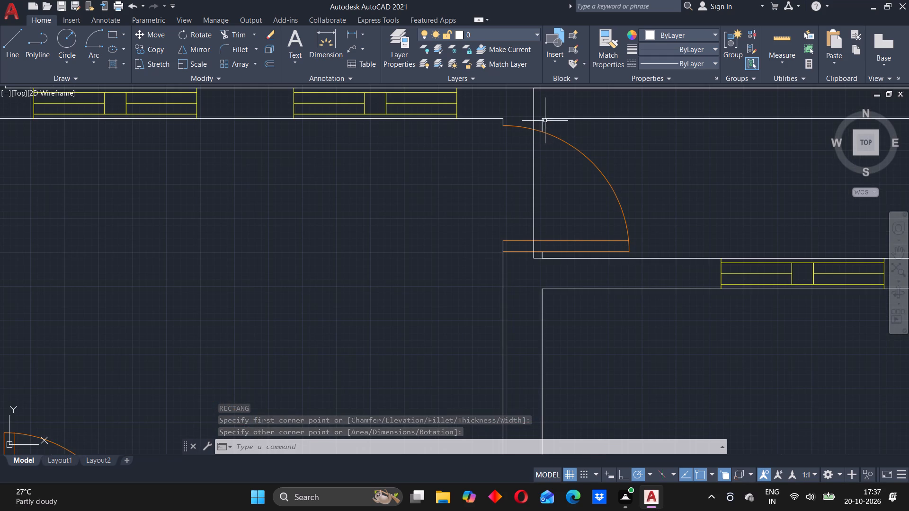
click(570, 118)
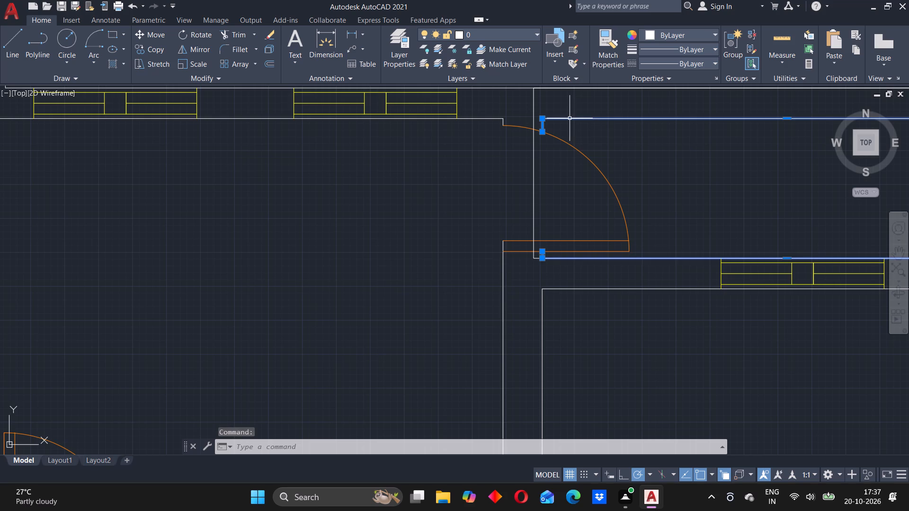
key(Delete)
Move both beds from the reference plan to matching positions in the new plan, aligning by the plans' outer southwest corners.
scroll(546, 146, down, 1)
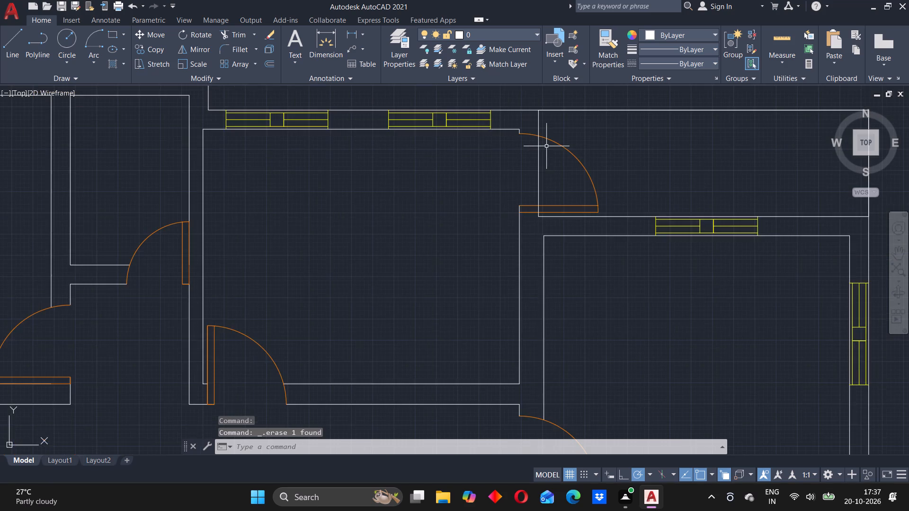
scroll(546, 146, down, 4)
middle_drag(571, 194, 515, 210)
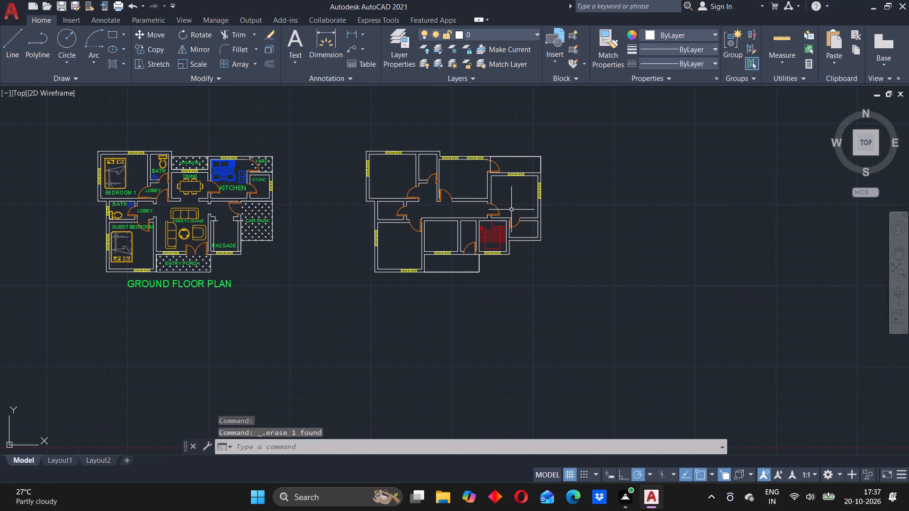
scroll(511, 209, up, 1)
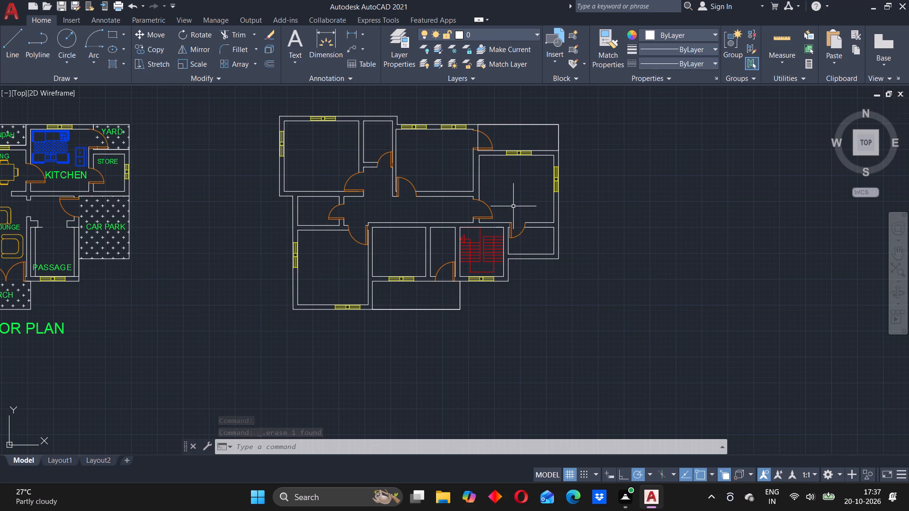
scroll(369, 215, down, 2)
middle_drag(232, 232, 258, 214)
scroll(234, 167, up, 2)
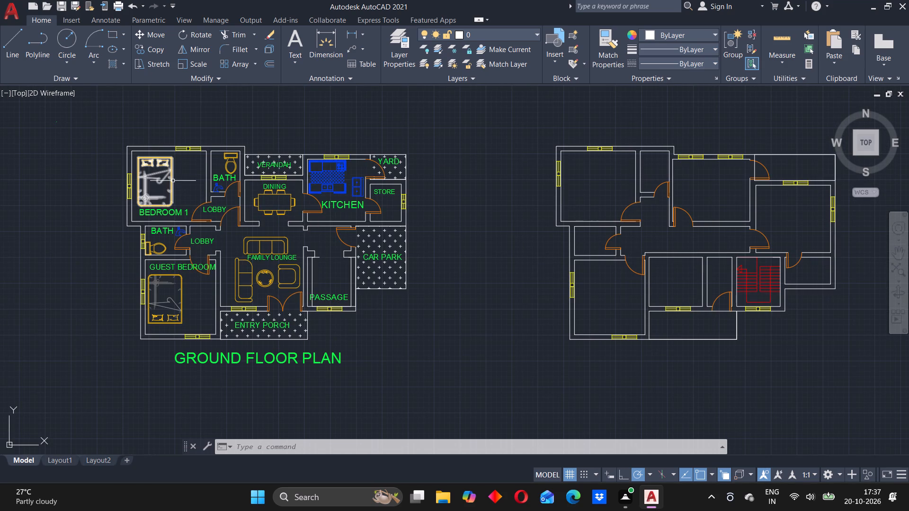
right_click(173, 181)
click(246, 102)
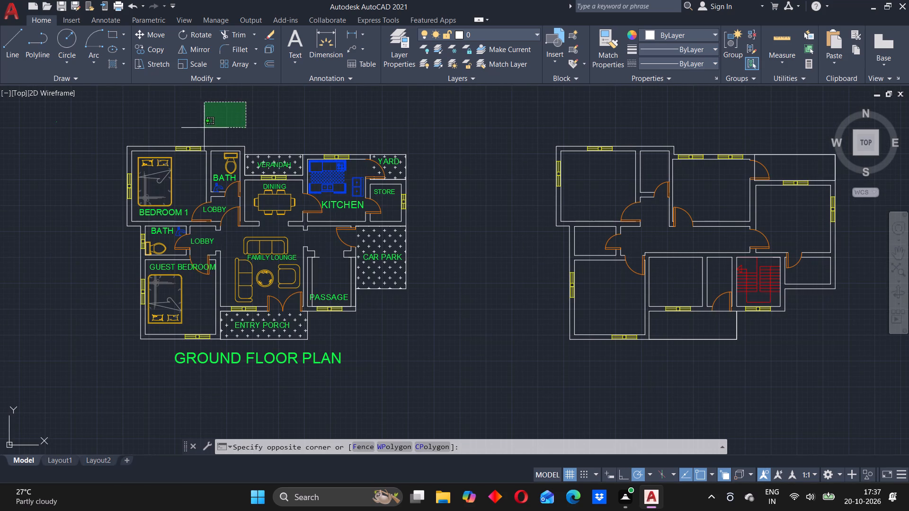
click(204, 126)
click(172, 171)
right_click(173, 171)
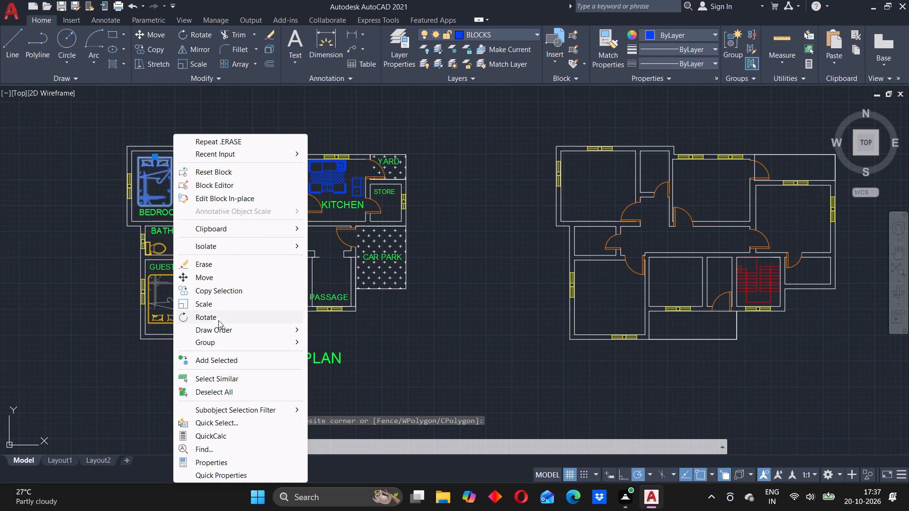
click(212, 378)
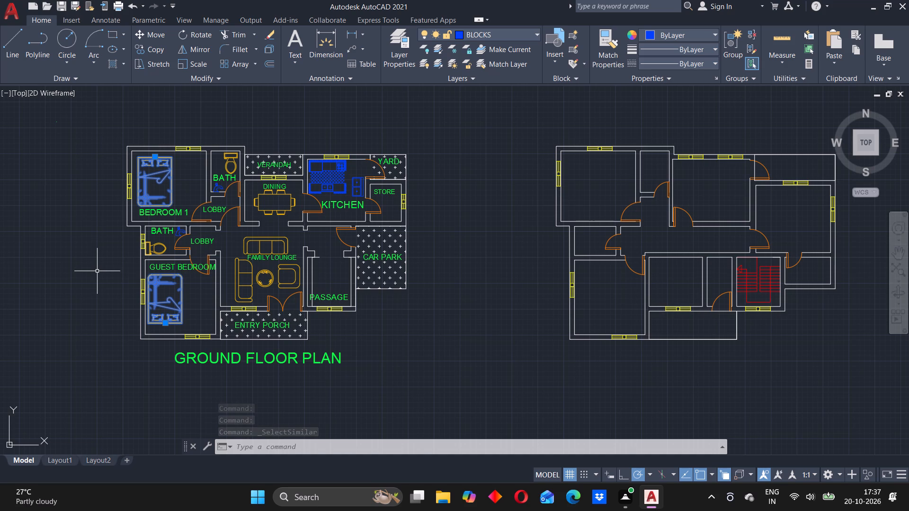
key(m)
key(Return)
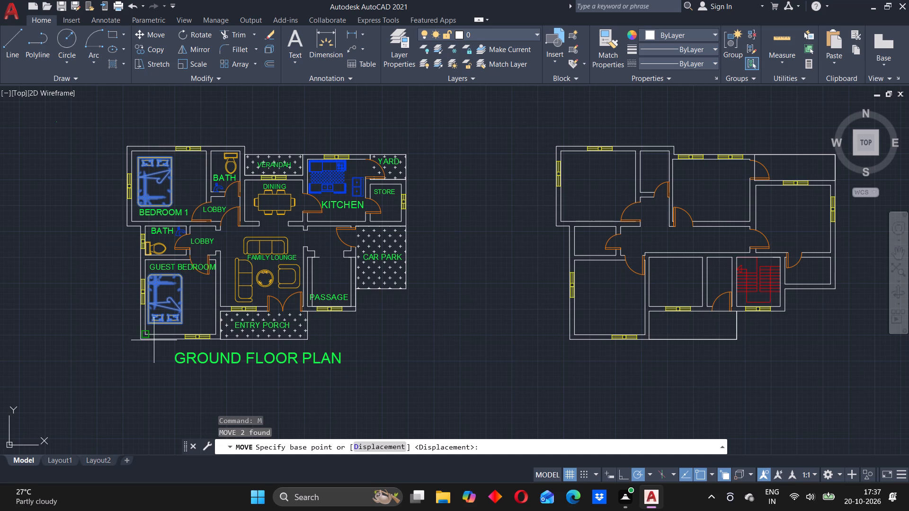
click(139, 336)
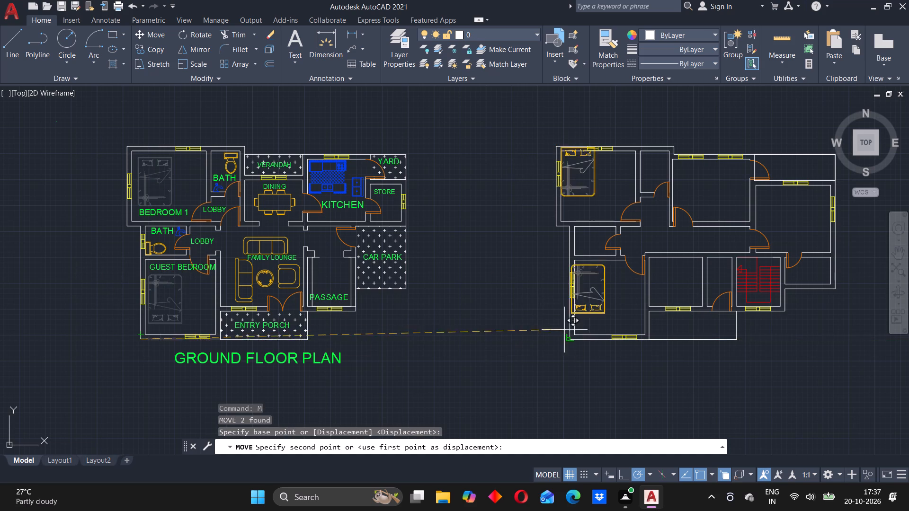
click(569, 340)
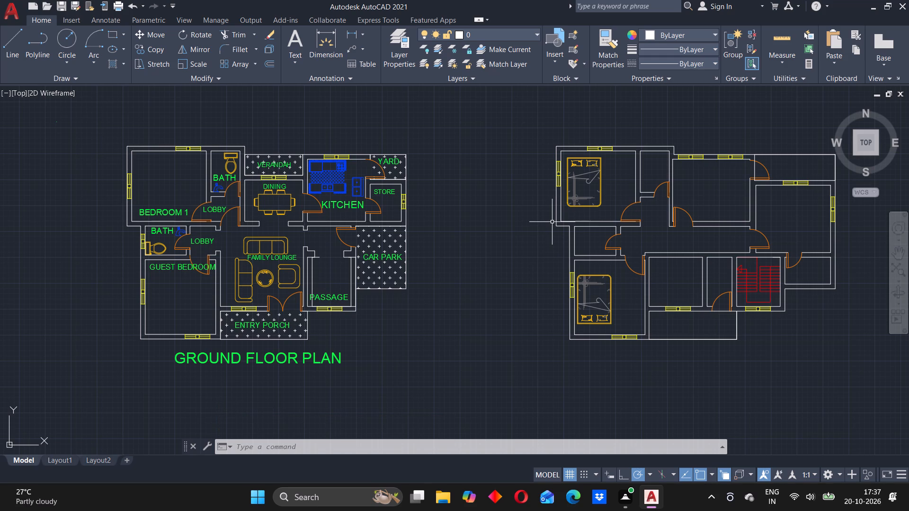
Move both toilets from the reference plan to matching positions in the new plan, aligning by the porches' outer southeast corners.
middle_drag(661, 226, 473, 216)
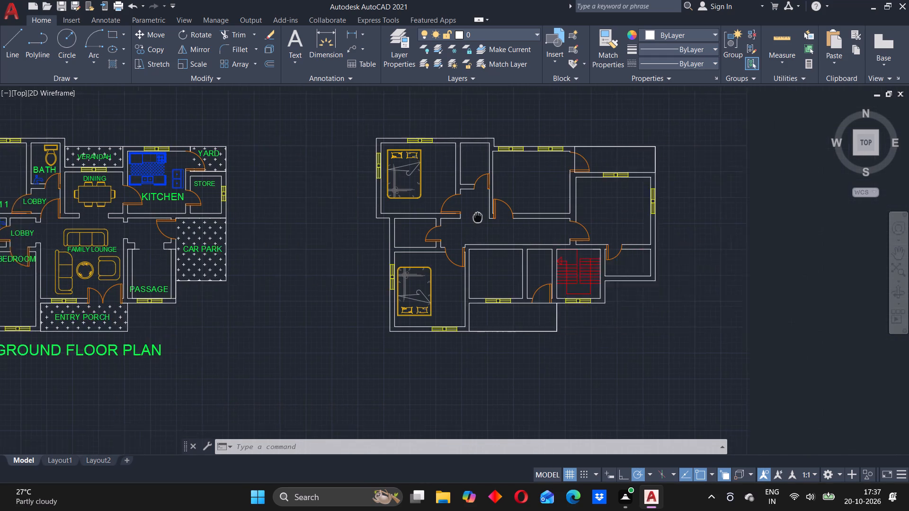
middle_drag(473, 216, 443, 208)
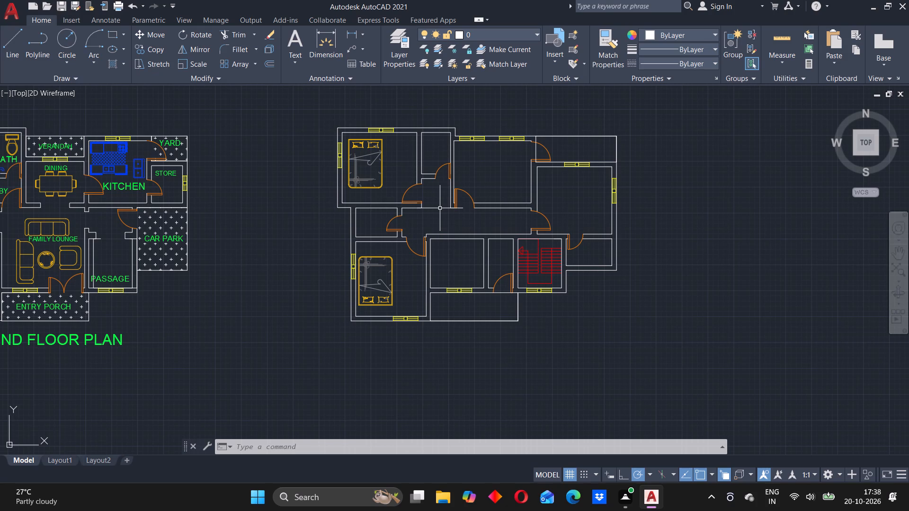
scroll(329, 234, down, 1)
middle_drag(329, 234, 397, 214)
scroll(371, 209, up, 1)
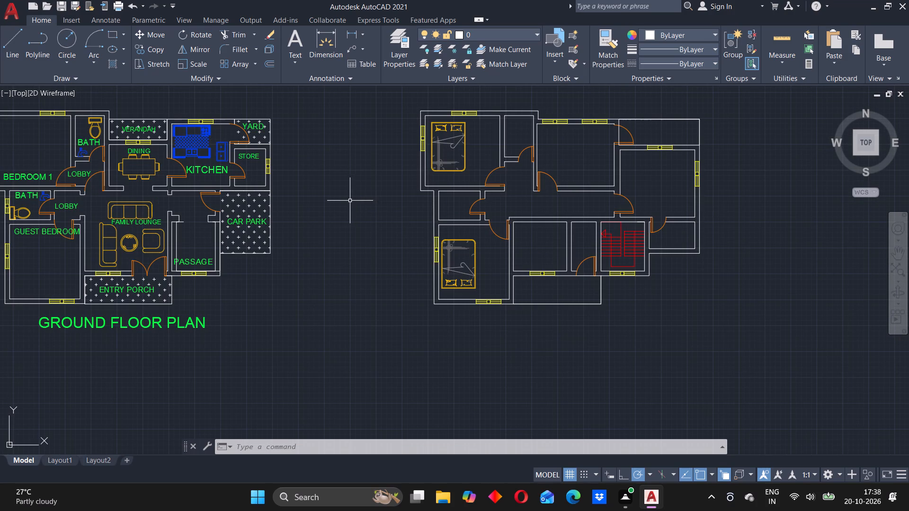
click(87, 122)
right_click(89, 122)
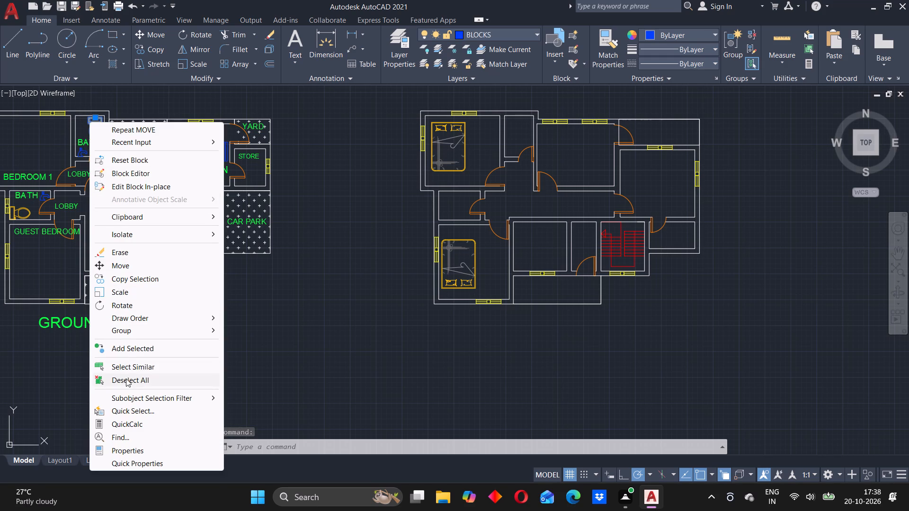
click(126, 366)
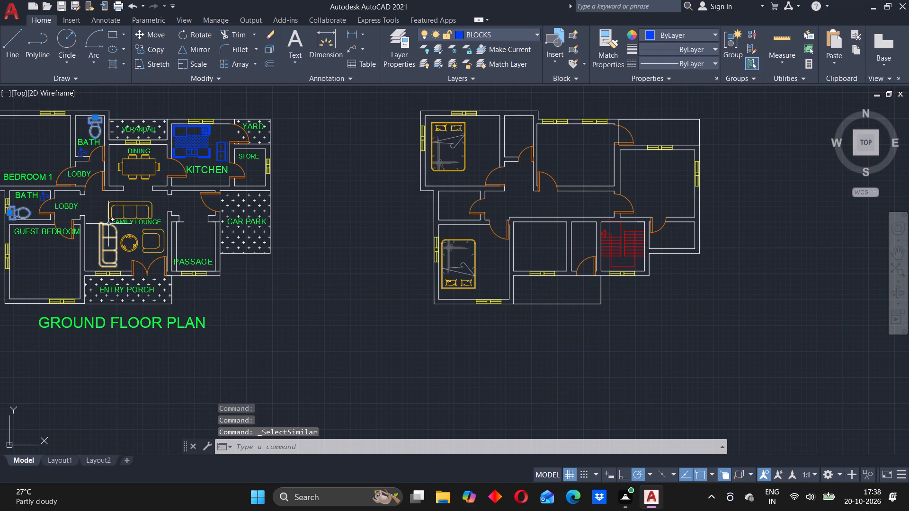
key(m)
key(Return)
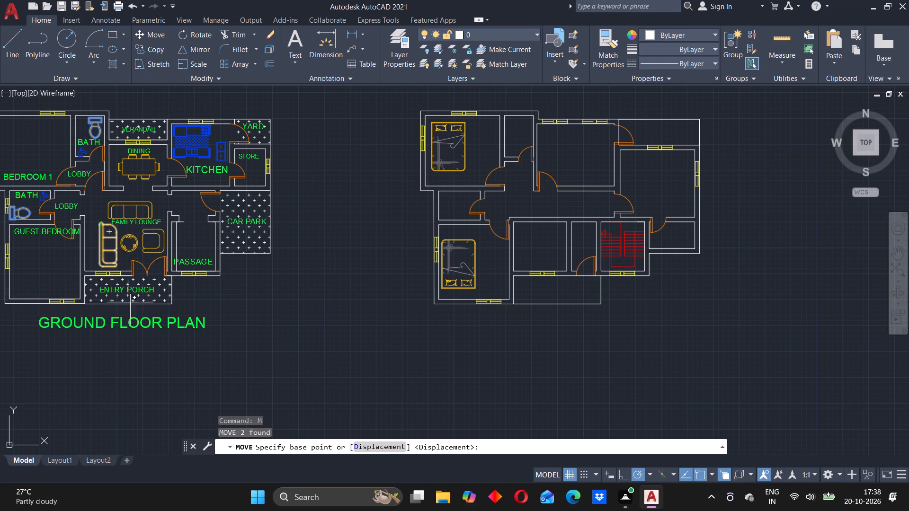
click(169, 305)
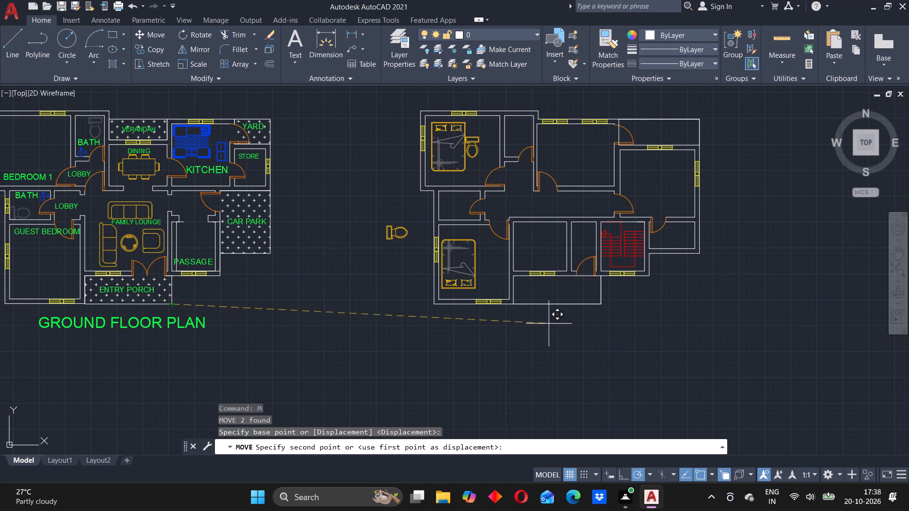
click(599, 304)
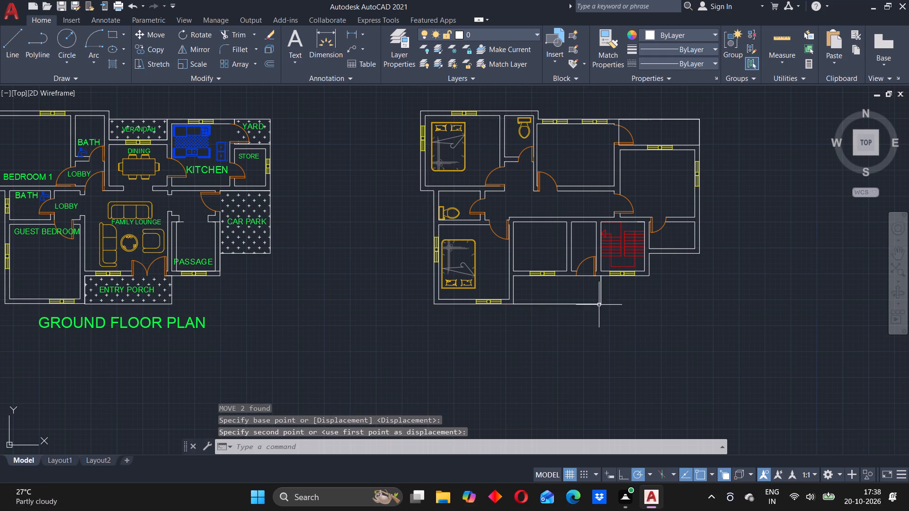
Move both bath washbasins from the reference plan to matching positions in the new plan, aligning by the porches' outer southeast corners.
click(79, 155)
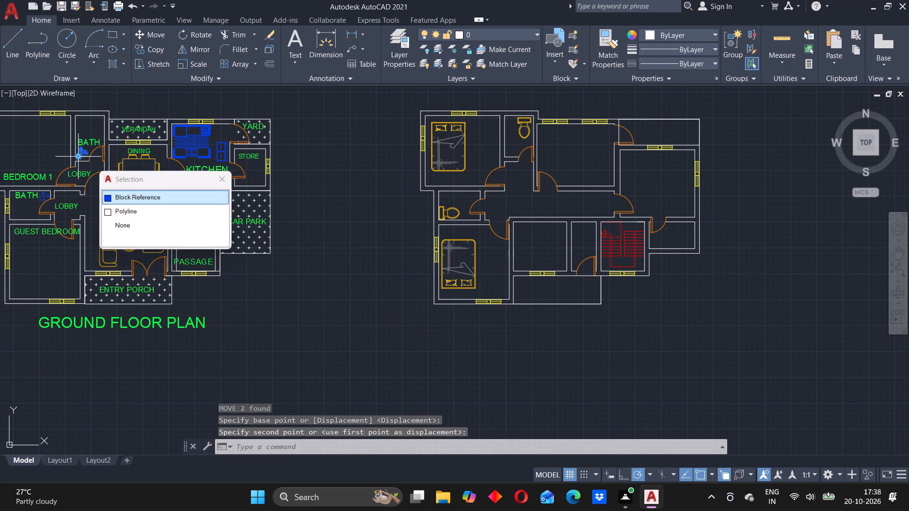
click(122, 195)
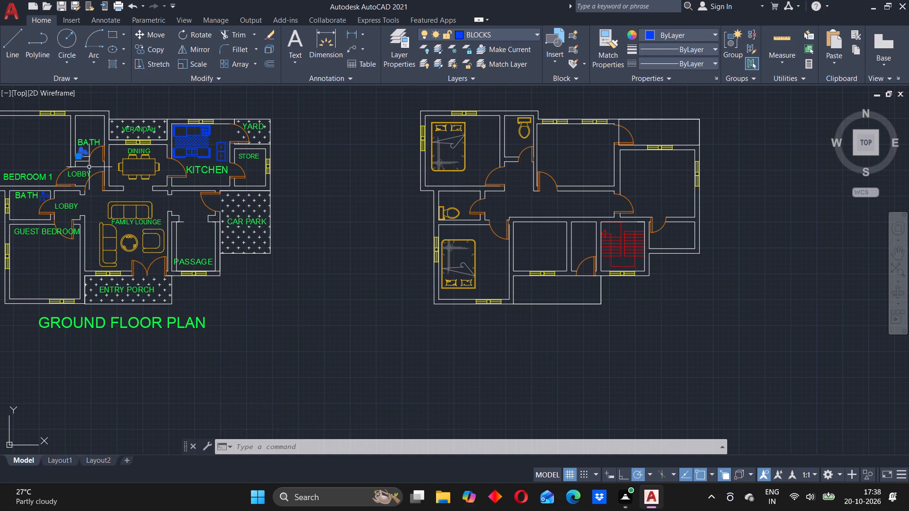
right_click(80, 153)
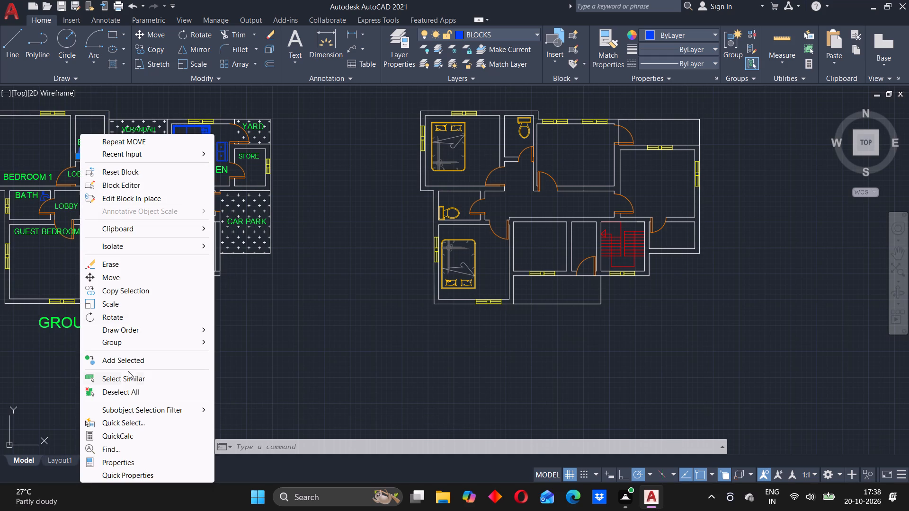
click(128, 378)
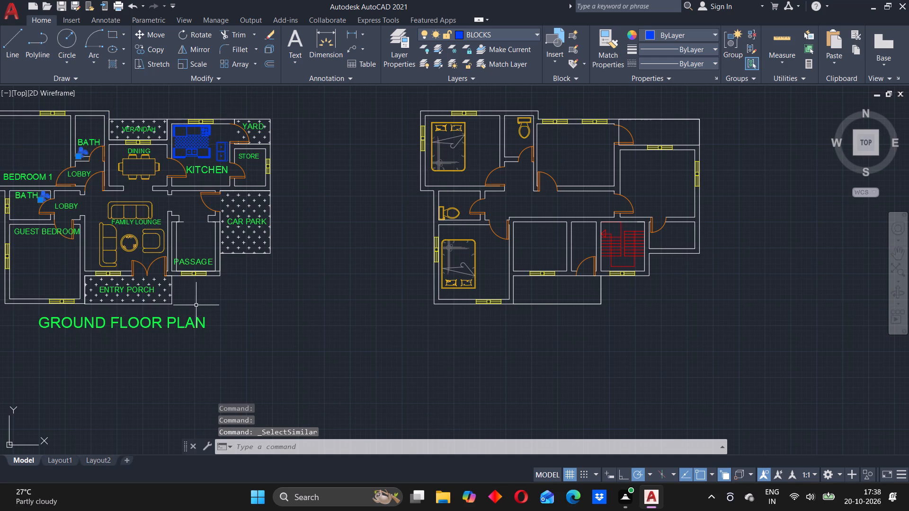
key(m)
key(Return)
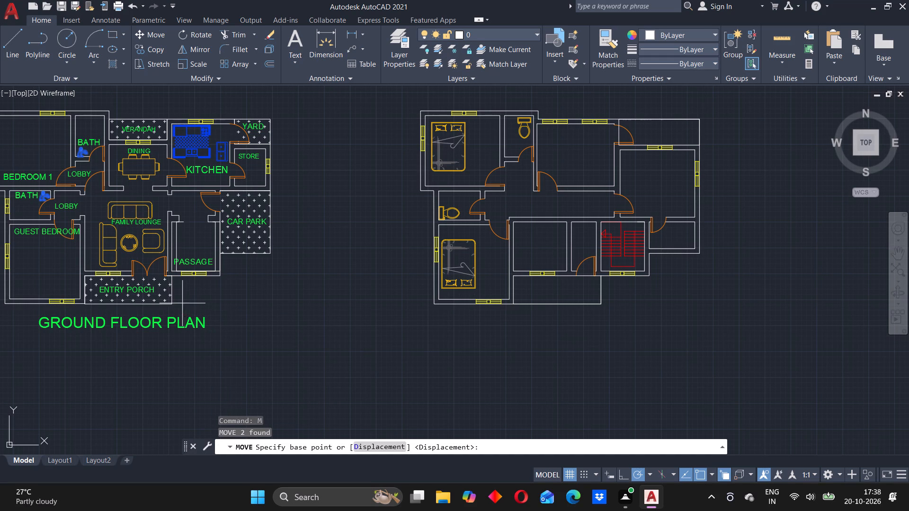
click(170, 307)
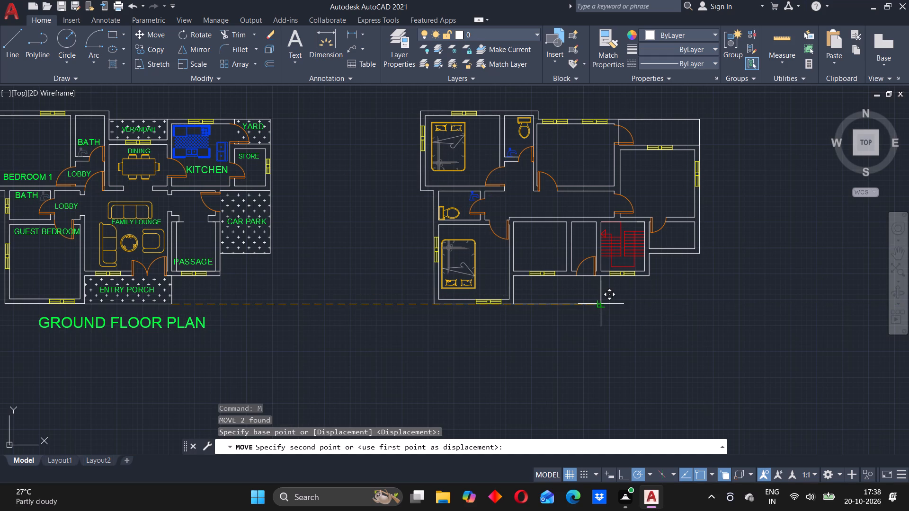
click(600, 307)
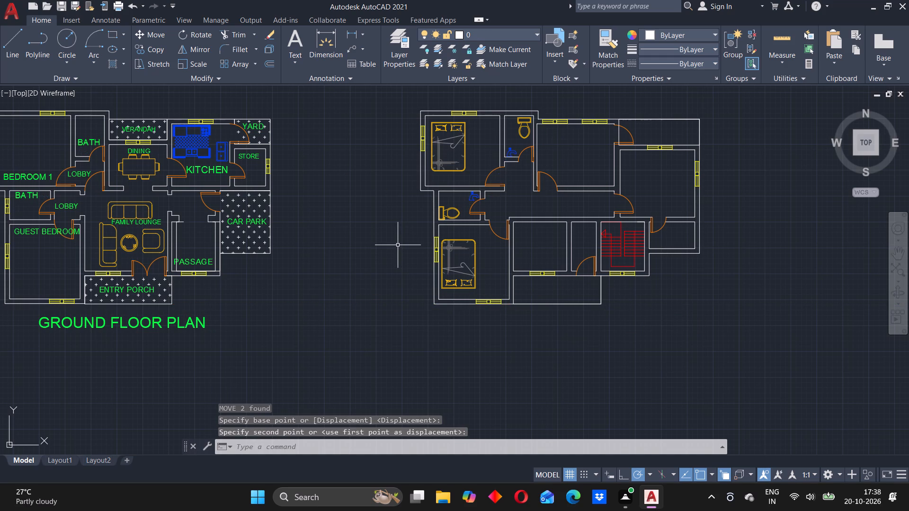
Copy the northwest bedroom's bed into the southeast corner of the new plan's east room.
middle_drag(329, 178, 329, 178)
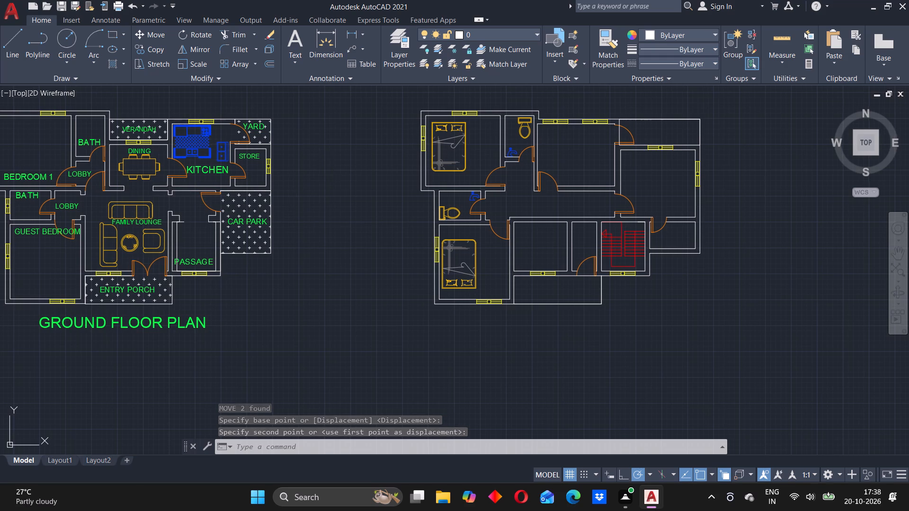
middle_drag(329, 178, 368, 164)
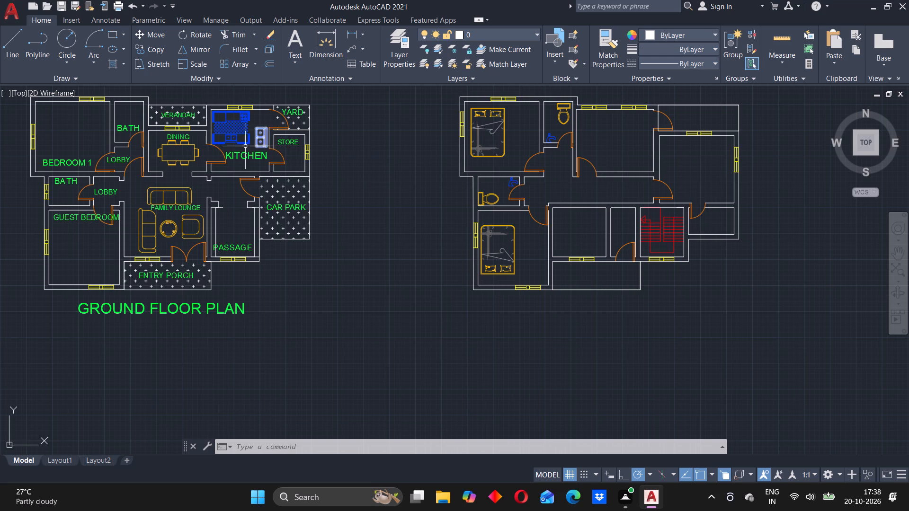
click(493, 149)
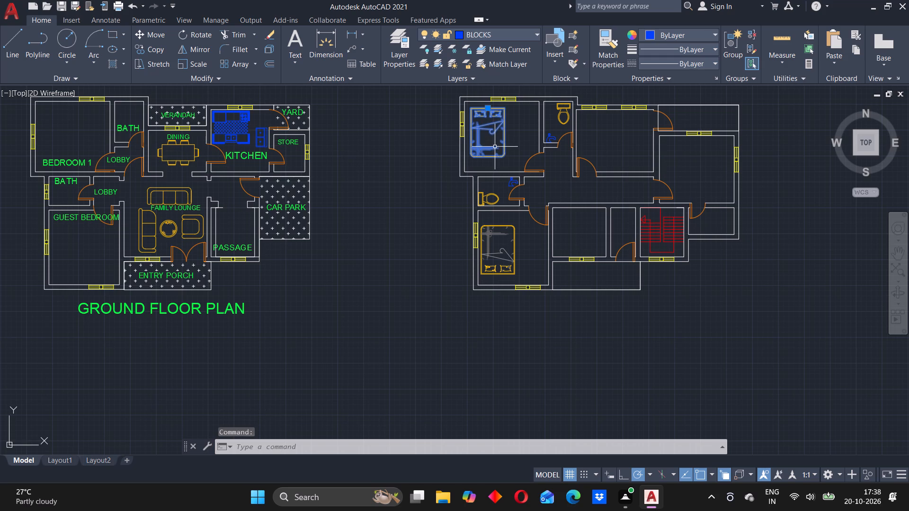
key(c)
key(o)
key(Return)
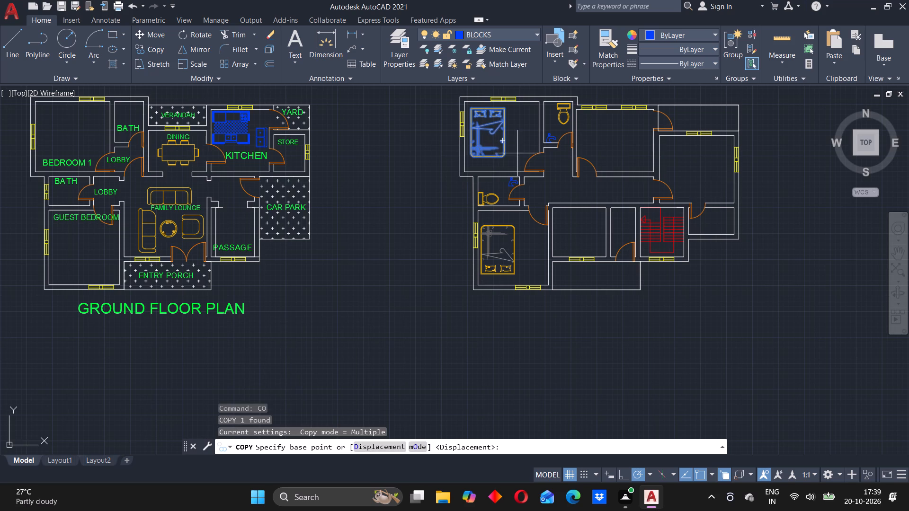
scroll(501, 159, up, 2)
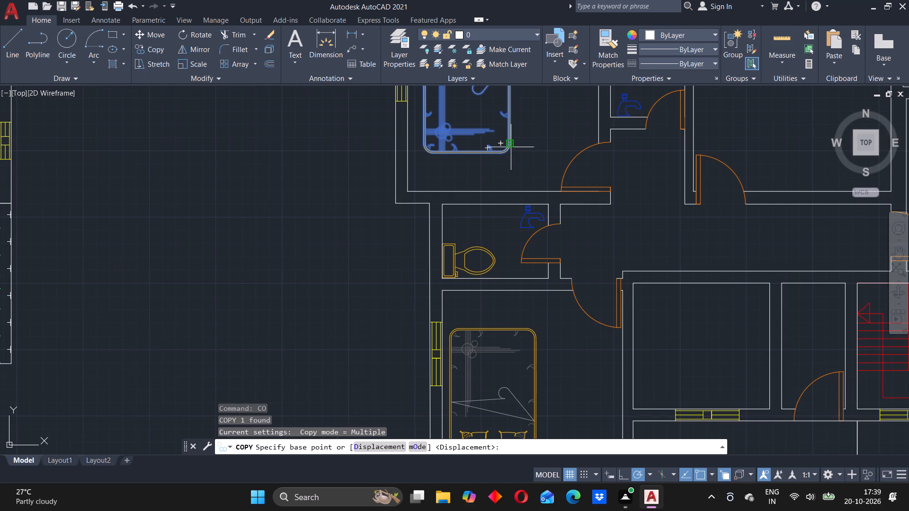
click(507, 153)
scroll(676, 193, down, 3)
middle_drag(748, 225, 623, 250)
scroll(634, 228, up, 1)
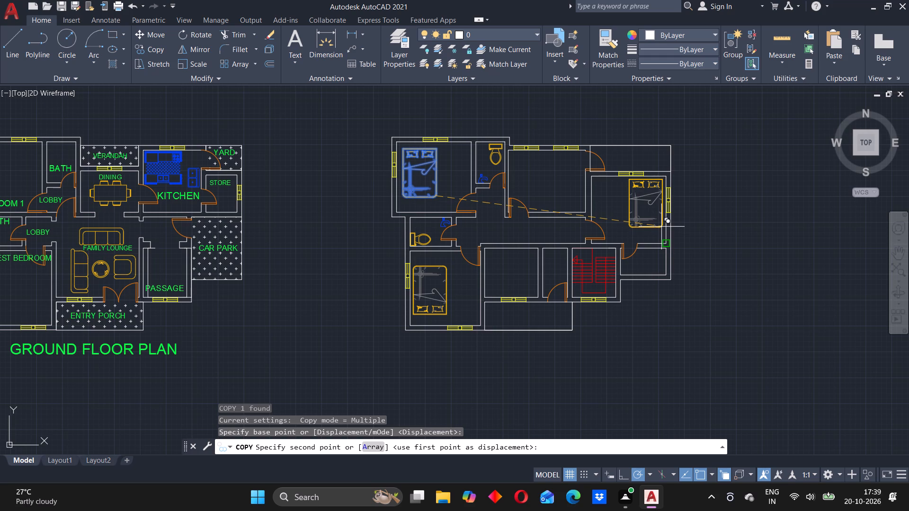
click(661, 227)
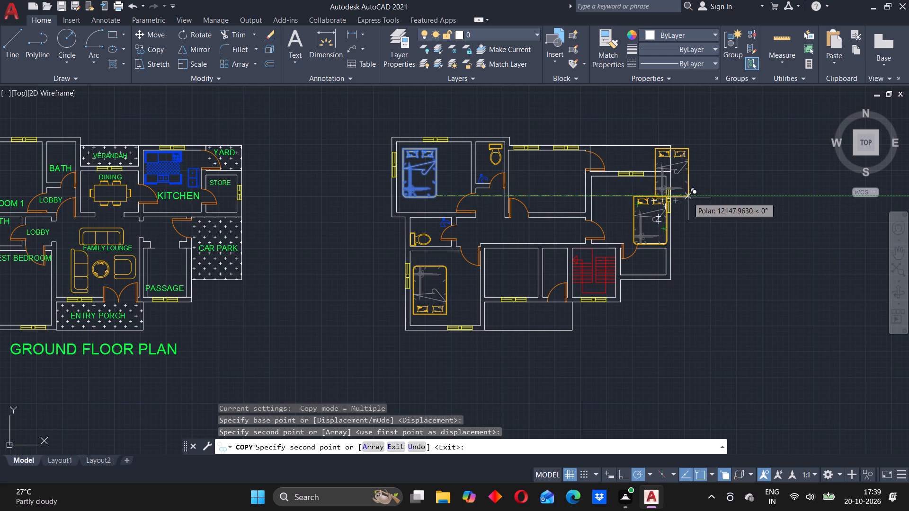
key(Escape)
Move the copied bed north and slightly west within the east room, clear of its south and east walls.
click(642, 212)
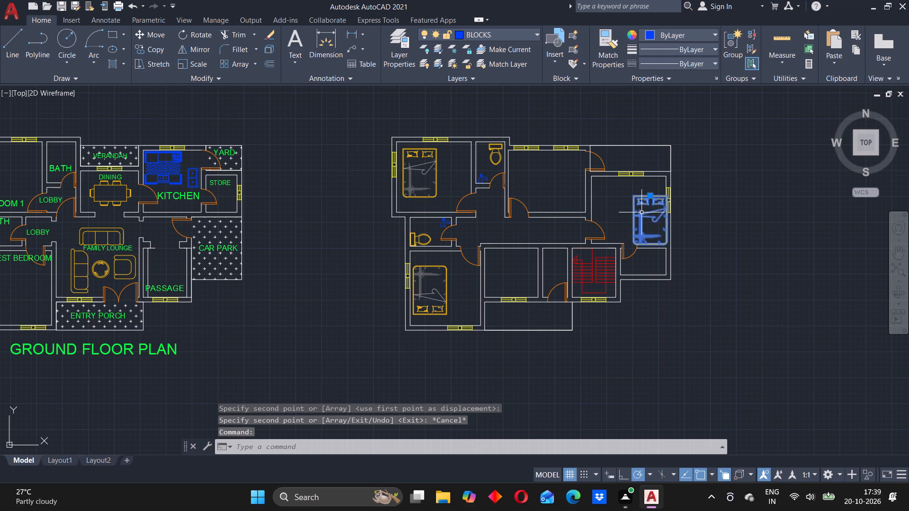
key(m)
key(Return)
click(644, 212)
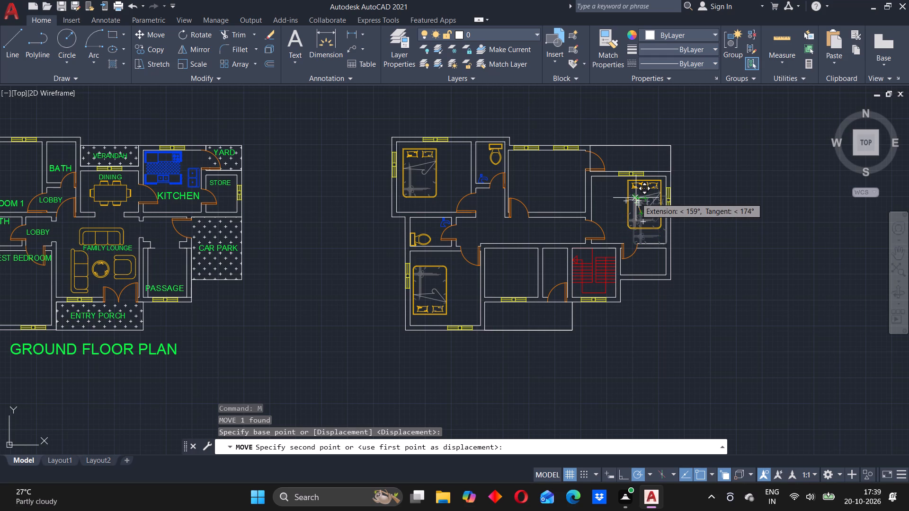
click(636, 198)
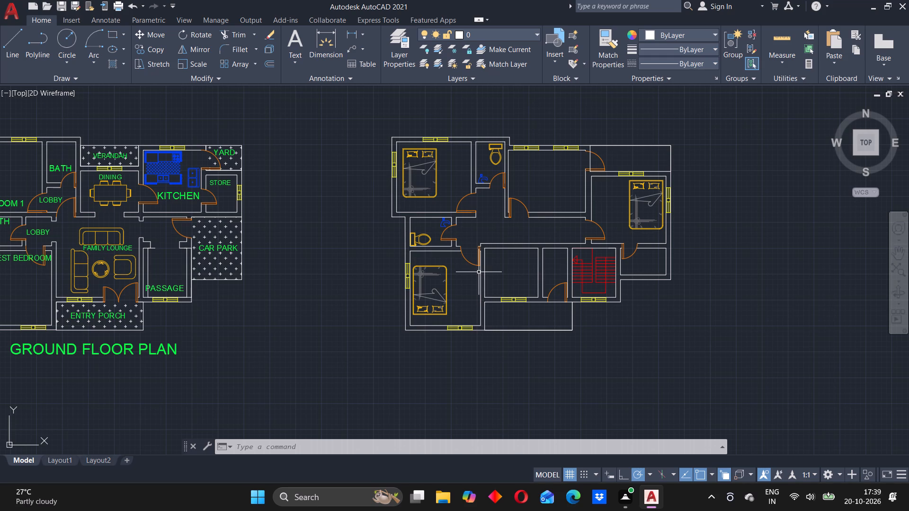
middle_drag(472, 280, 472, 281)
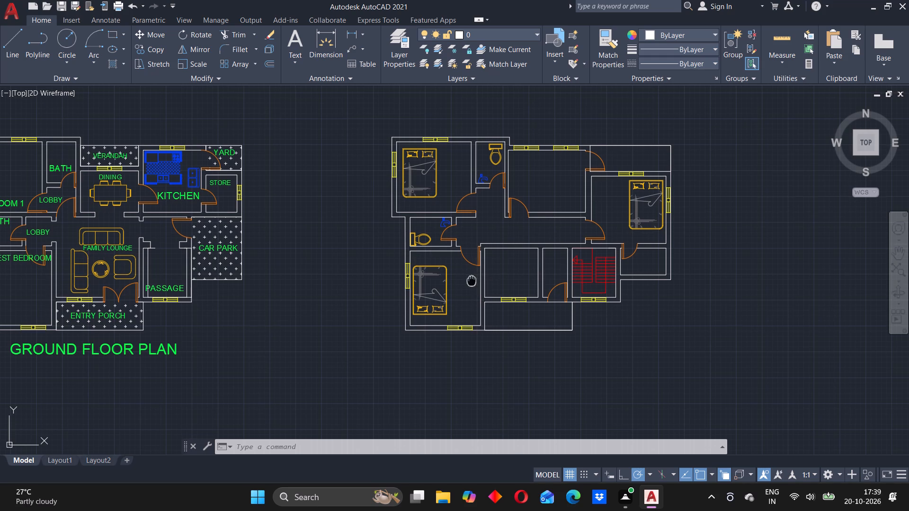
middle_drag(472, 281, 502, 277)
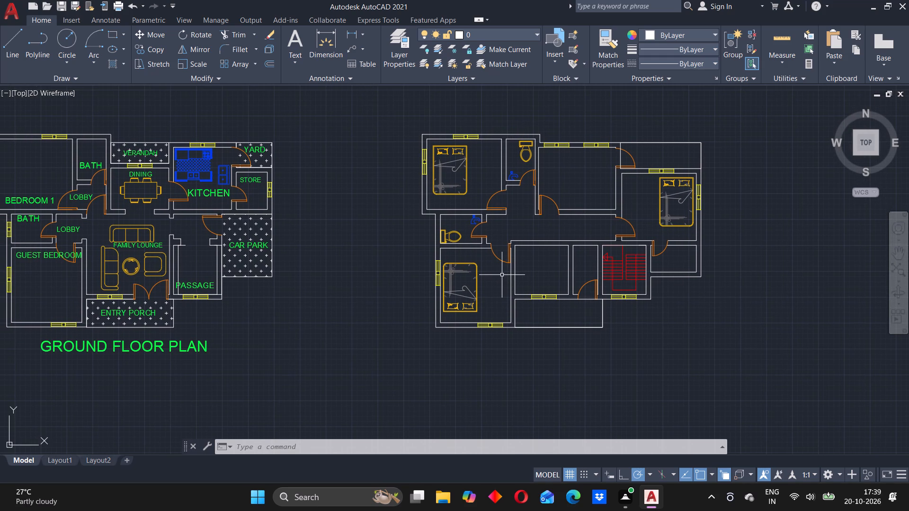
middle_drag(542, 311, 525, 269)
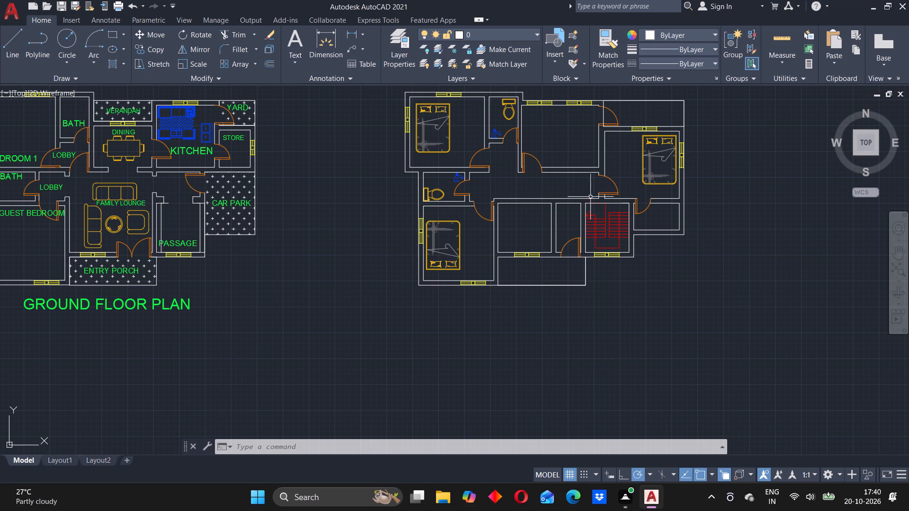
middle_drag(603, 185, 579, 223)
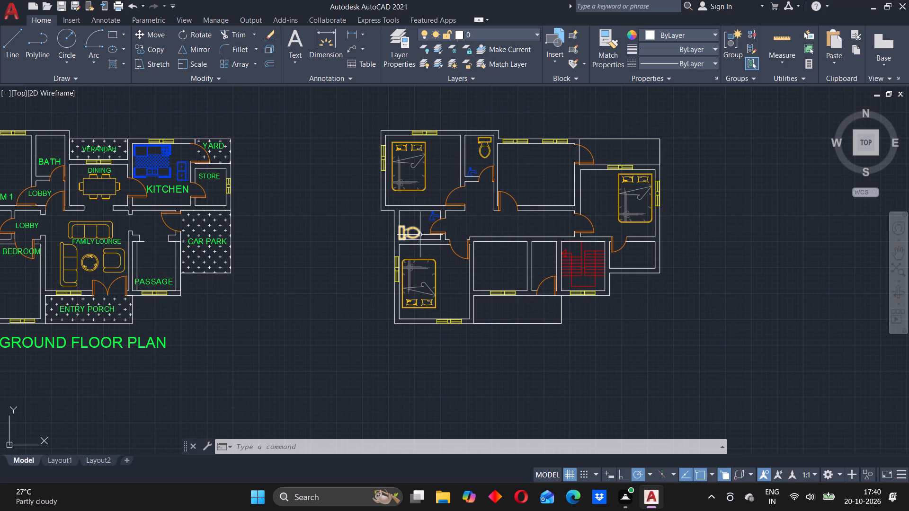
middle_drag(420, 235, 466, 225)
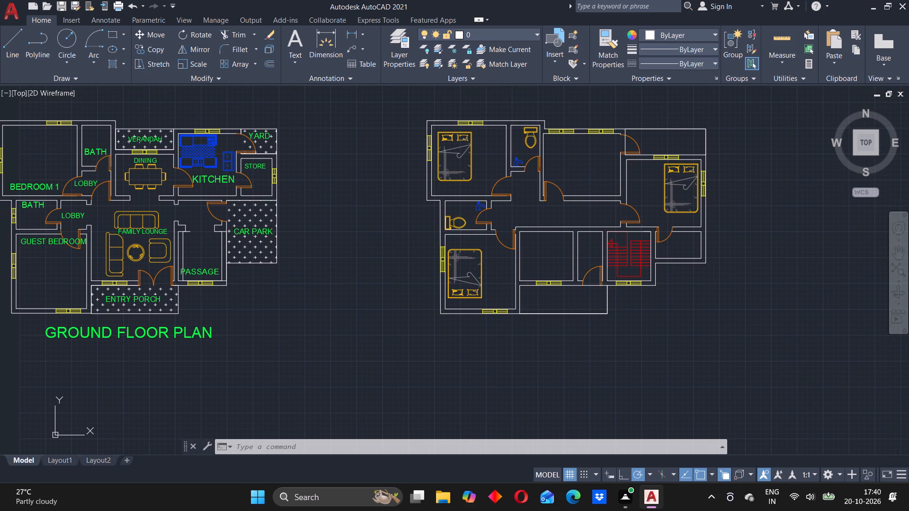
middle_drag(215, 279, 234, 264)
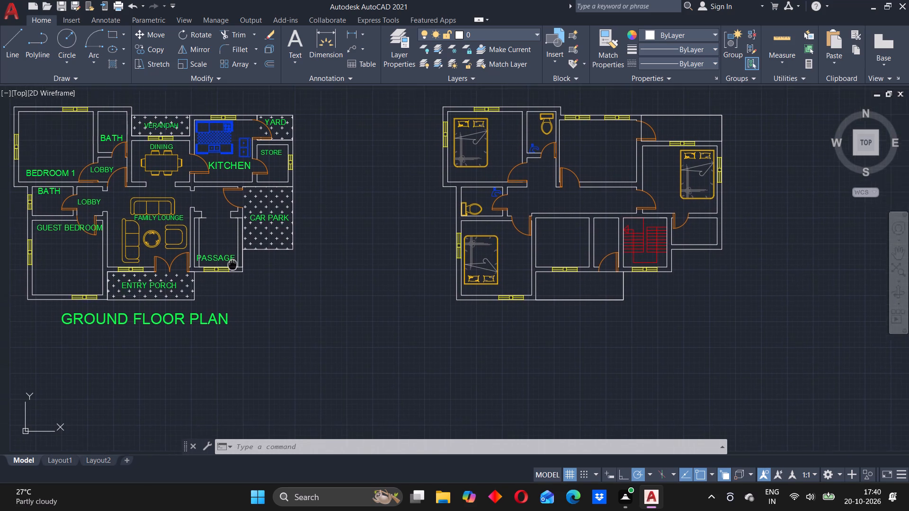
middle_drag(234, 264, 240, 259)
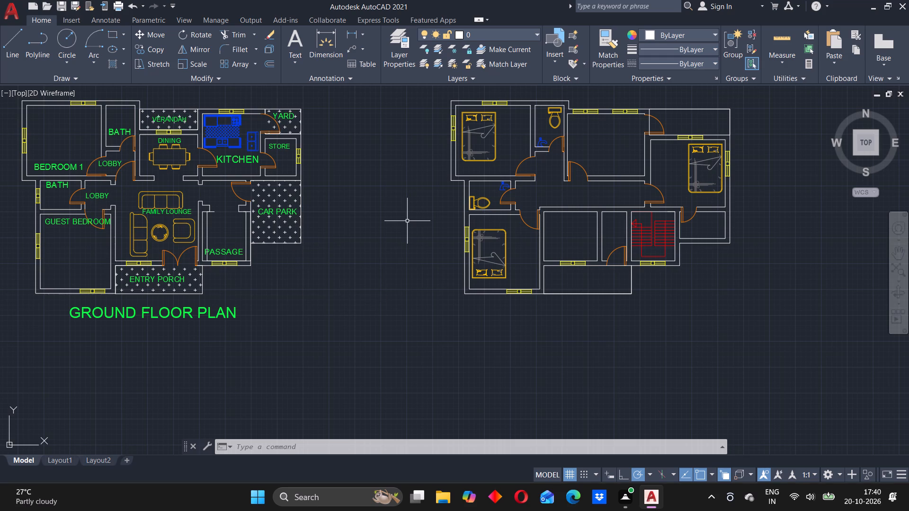
Mirror the door in the north-central room's south wall about a vertical line through the east end of its swing arc.
scroll(540, 218, up, 1)
middle_drag(540, 218, 496, 232)
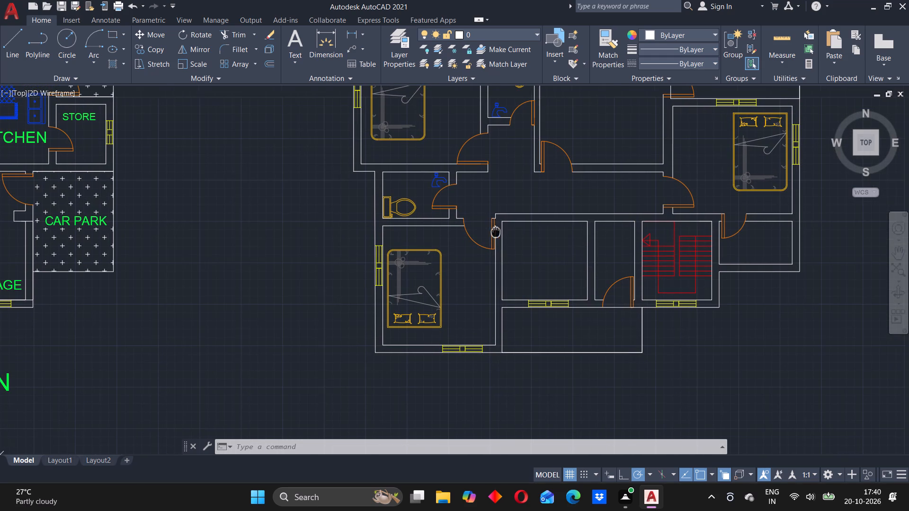
middle_drag(496, 232, 495, 232)
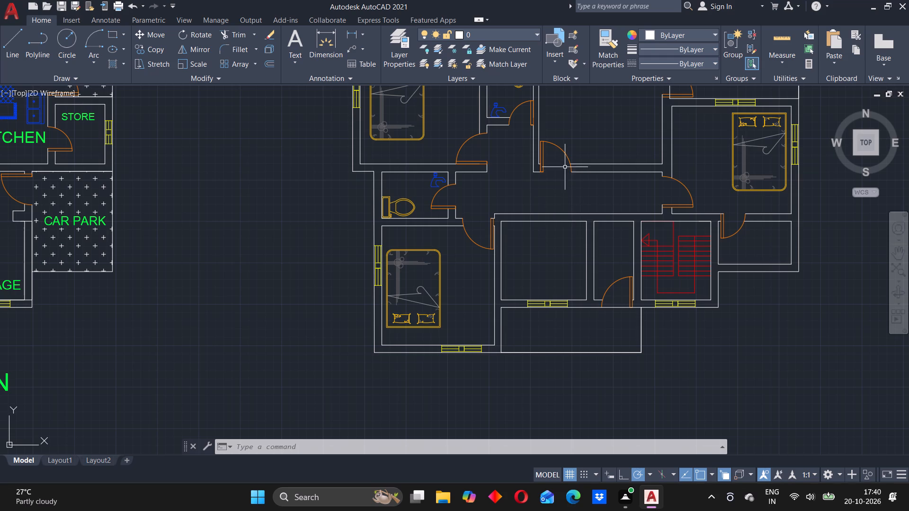
click(528, 132)
click(591, 179)
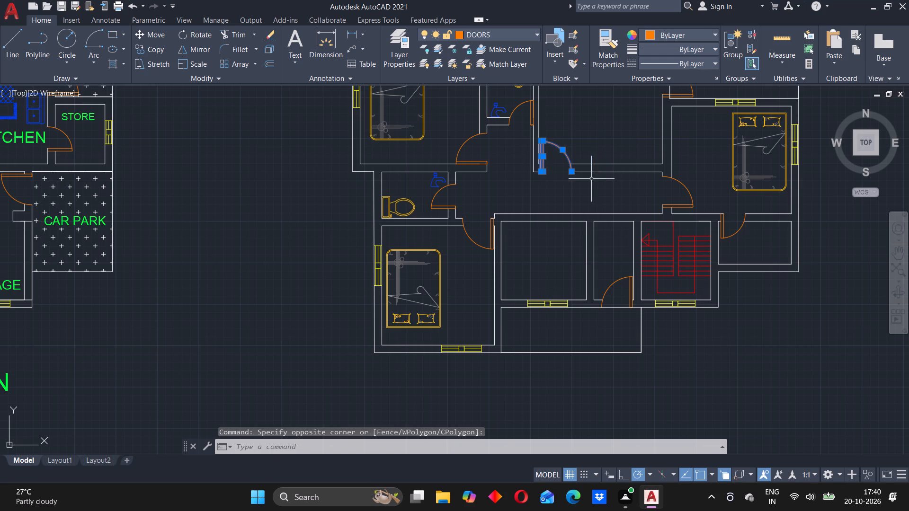
key(m)
key(i)
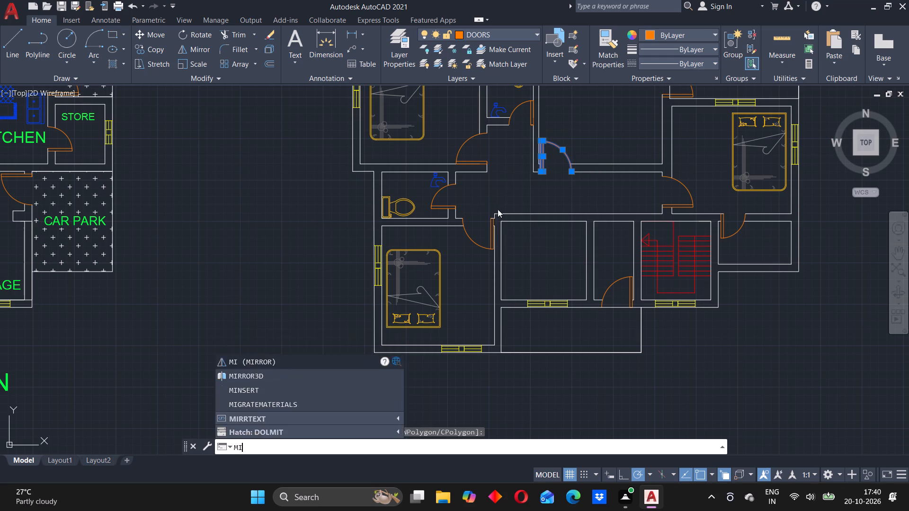
key(Return)
click(573, 174)
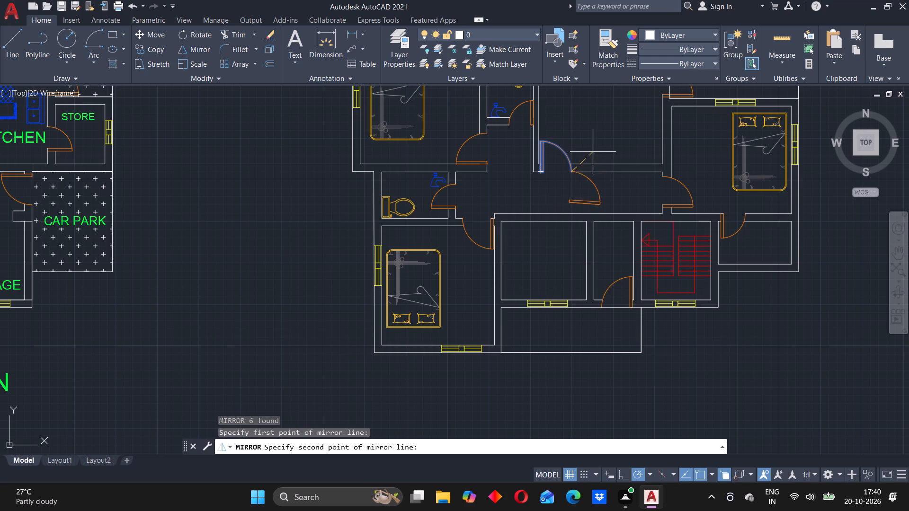
click(574, 132)
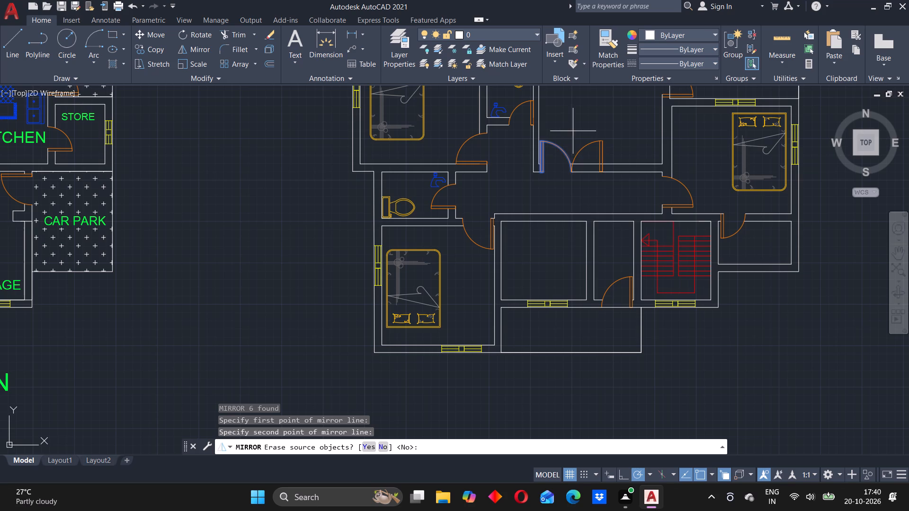
right_click(573, 130)
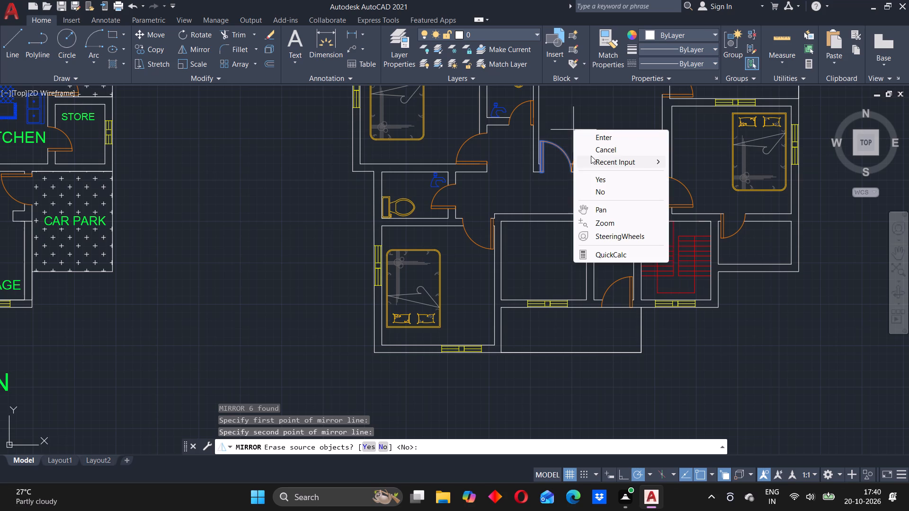
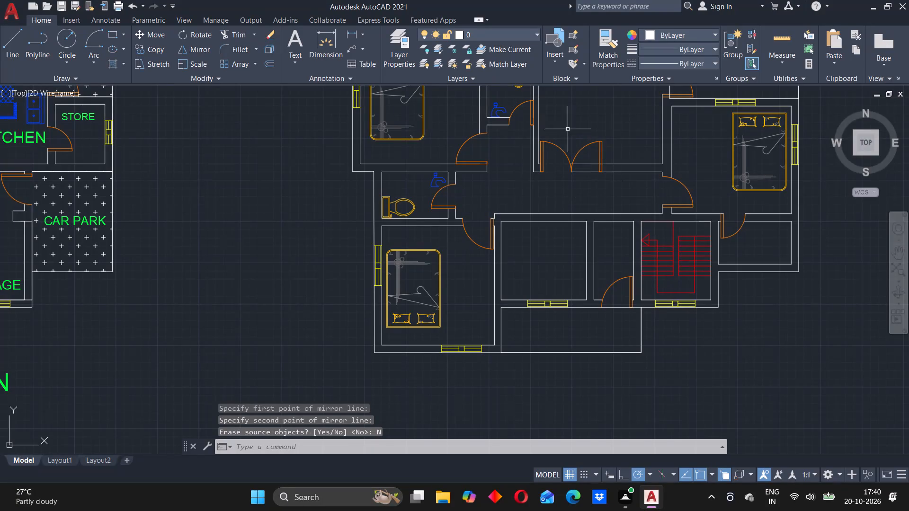
Move the mirrored door from the north-central room's south wall to the inner northeast corner of the south-central room.
click(566, 129)
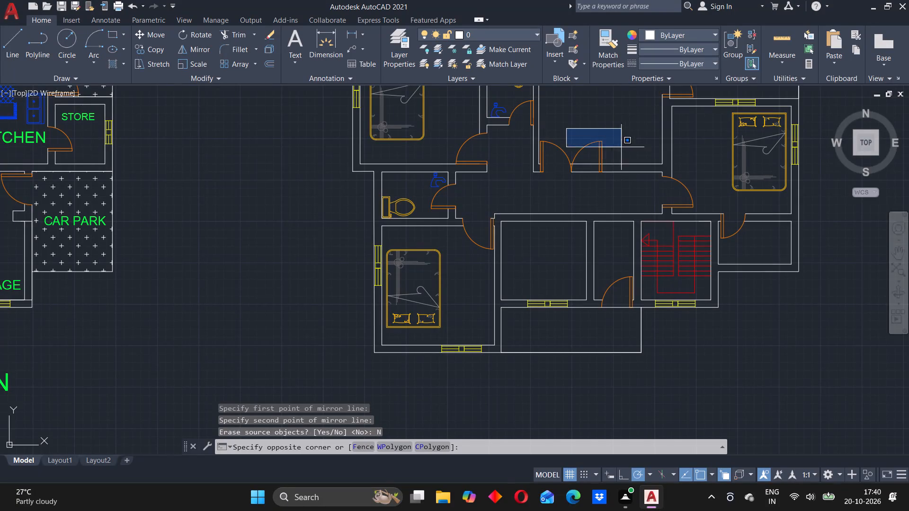
click(621, 175)
key(m)
key(Return)
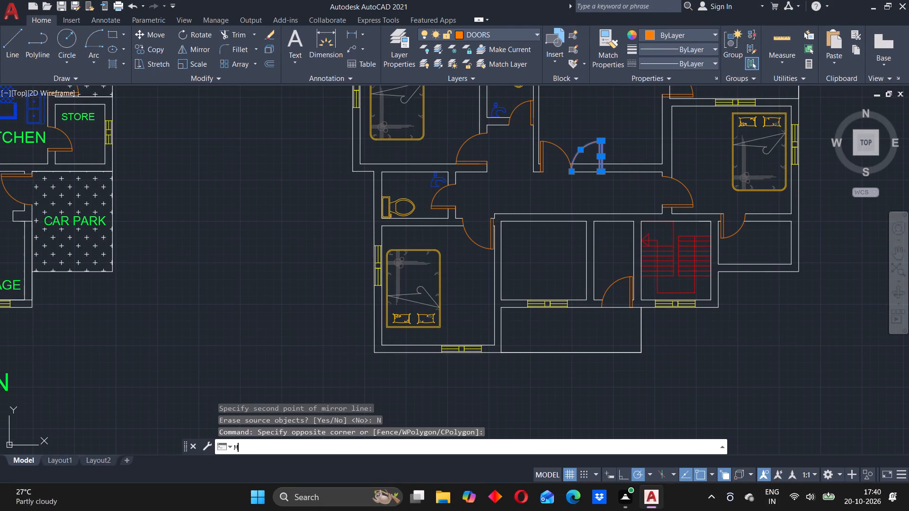
scroll(597, 177, up, 3)
click(624, 158)
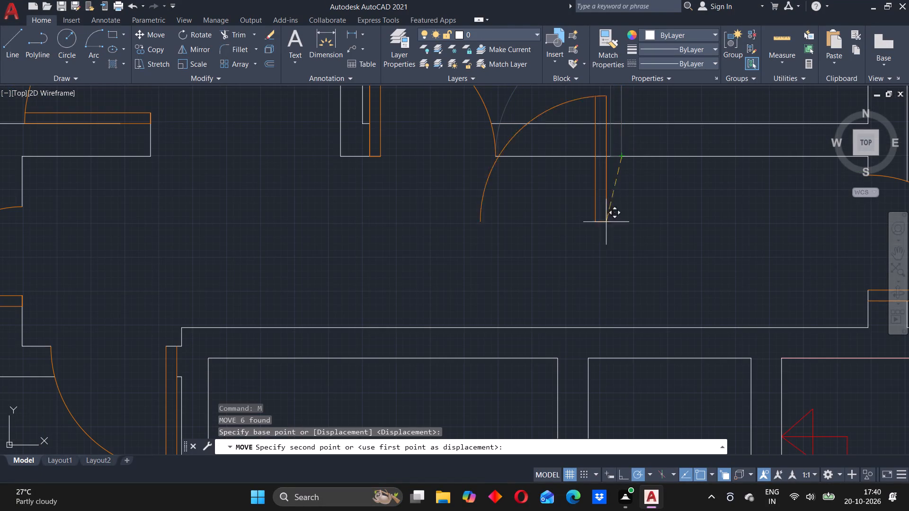
click(538, 359)
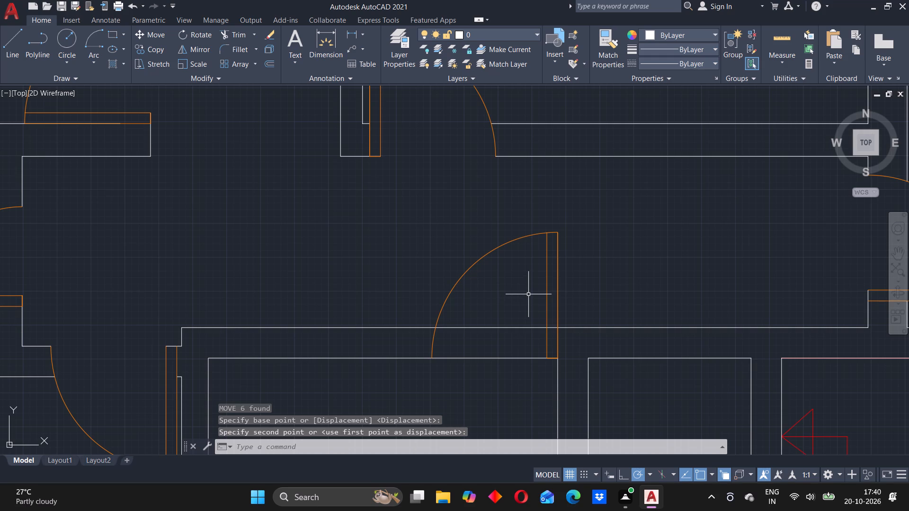
Move the door about 199 units west along the north wall of the south-central room.
click(407, 195)
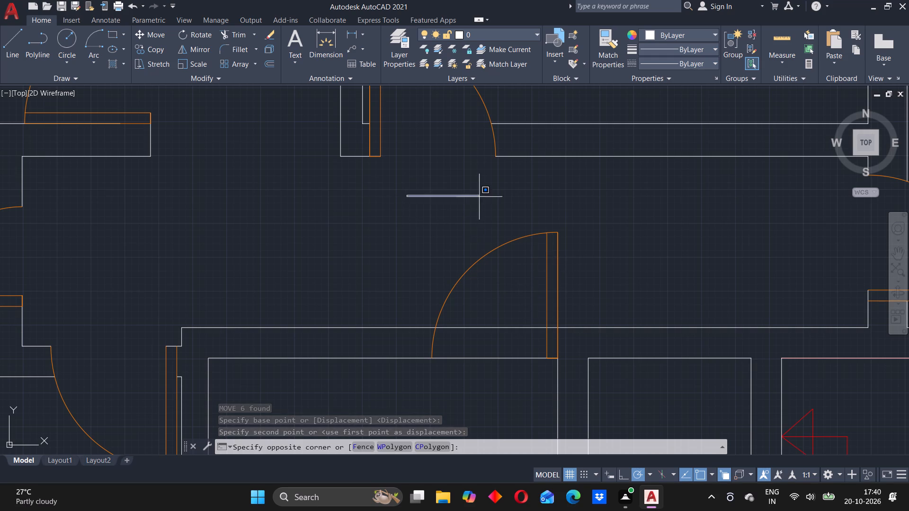
click(577, 362)
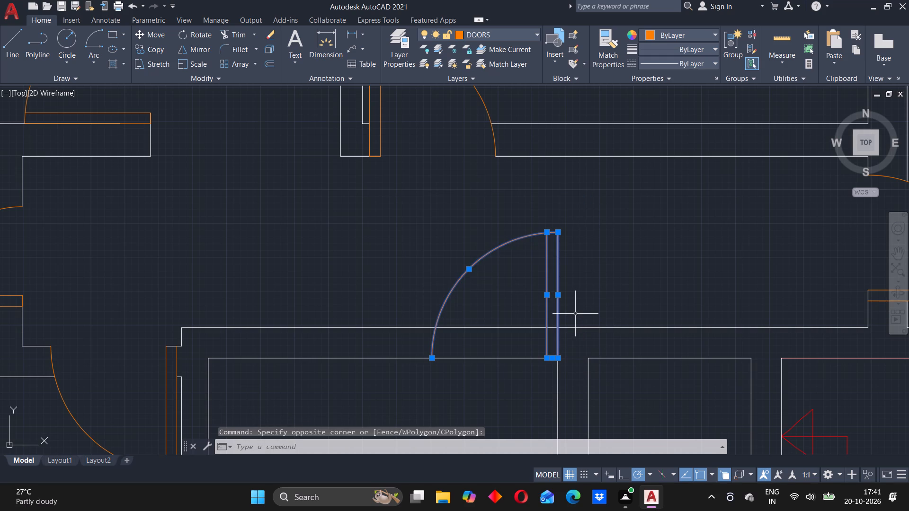
key(m)
key(Return)
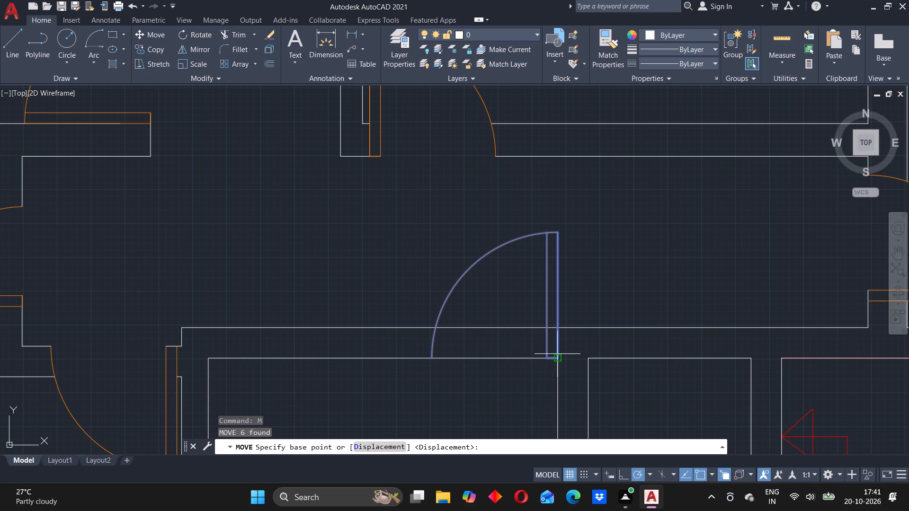
click(555, 359)
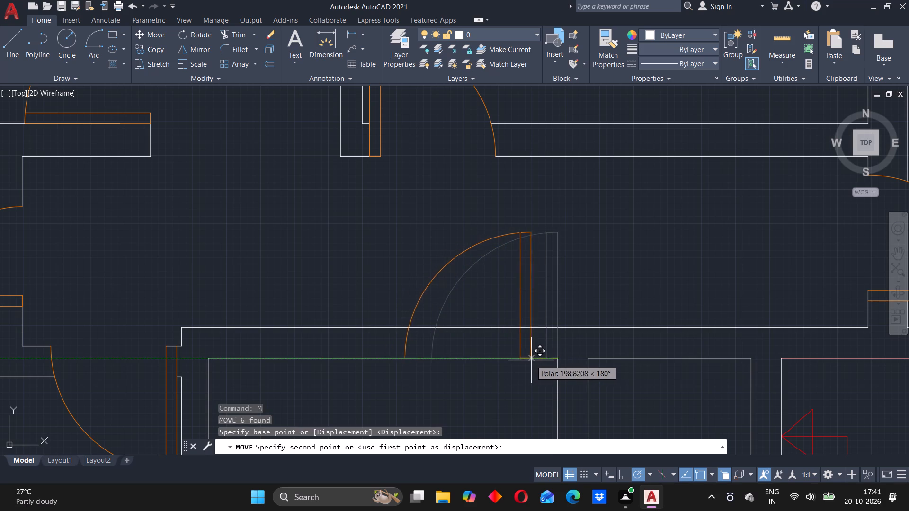
click(532, 360)
Mirror the door about the north wall's inner face to swing south into the room, and erase the north-swinging original.
click(400, 209)
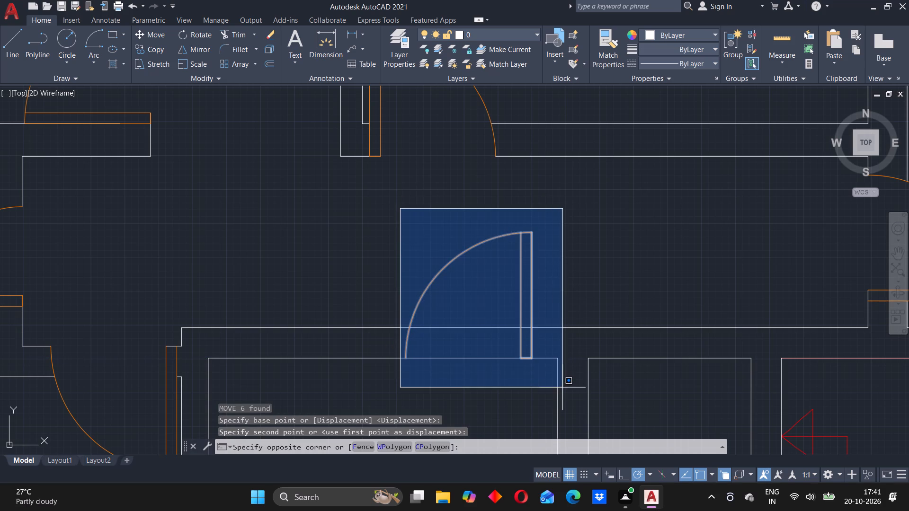
click(558, 385)
key(m)
key(i)
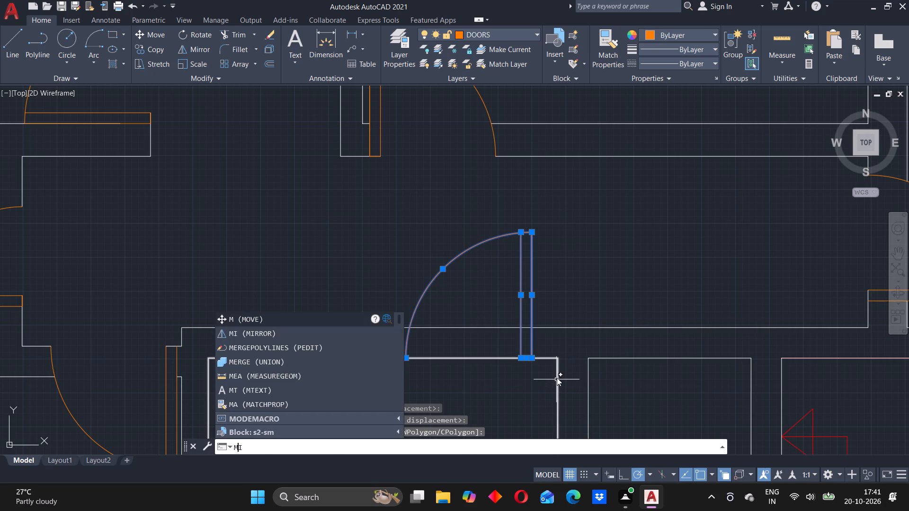
key(Return)
click(533, 356)
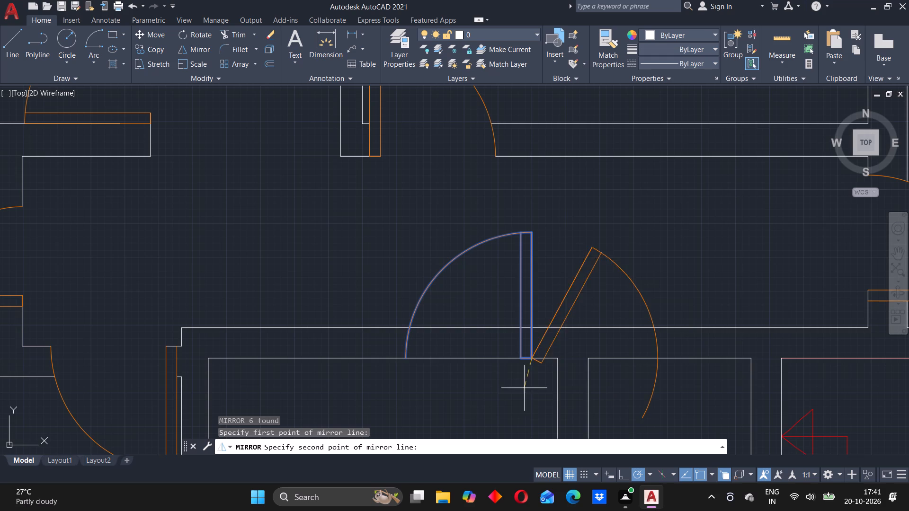
click(502, 354)
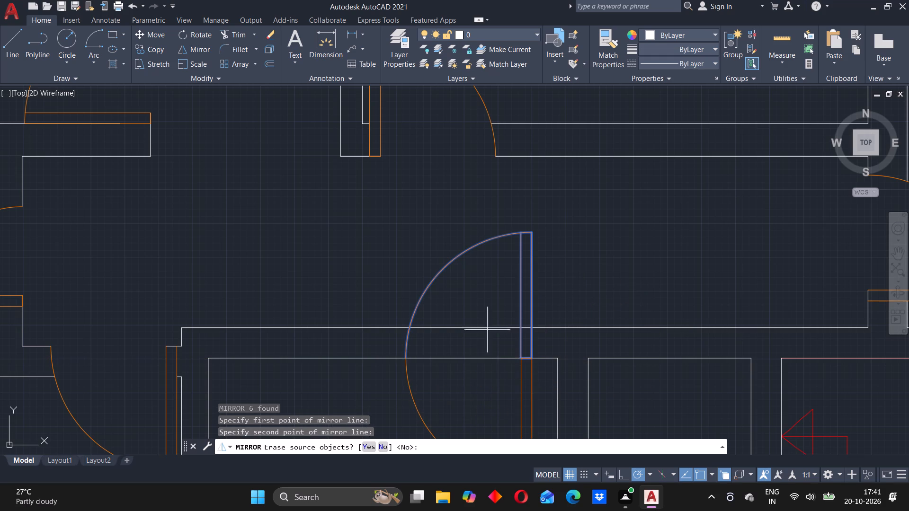
right_click(385, 242)
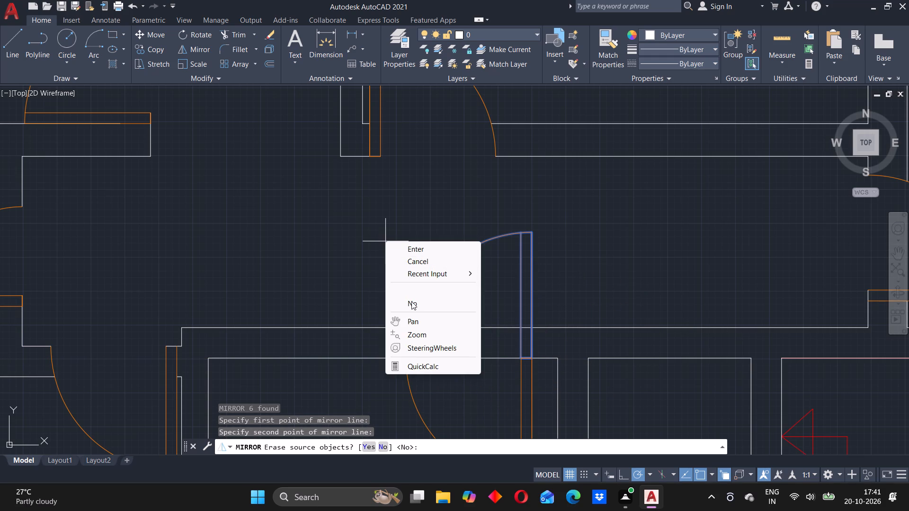
click(411, 302)
click(383, 226)
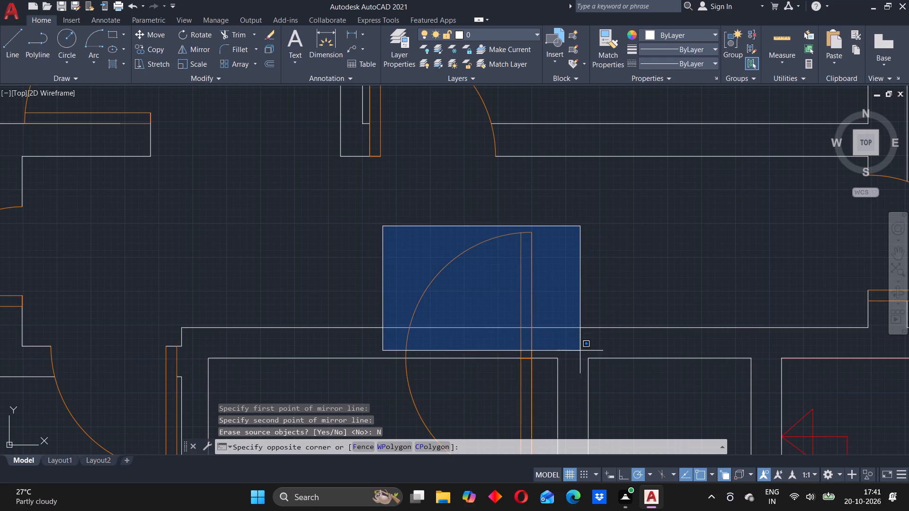
click(573, 359)
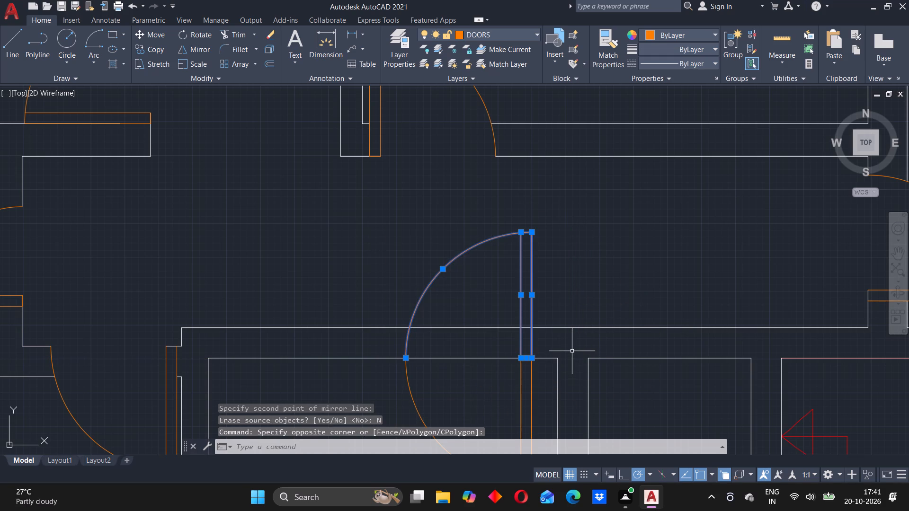
key(Delete)
Move the south-swinging door straight north so its hinge end meets the corridor-side face of the wall.
scroll(448, 357, down, 3)
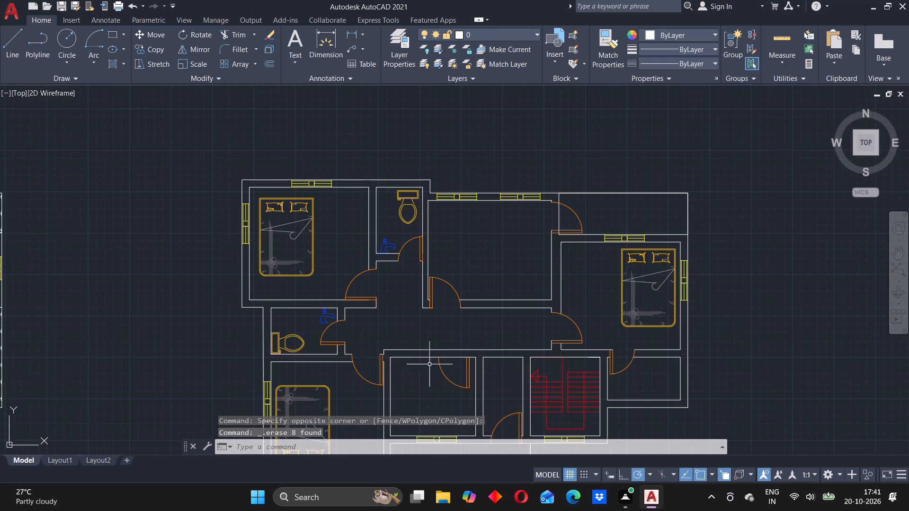
click(424, 339)
click(475, 395)
key(m)
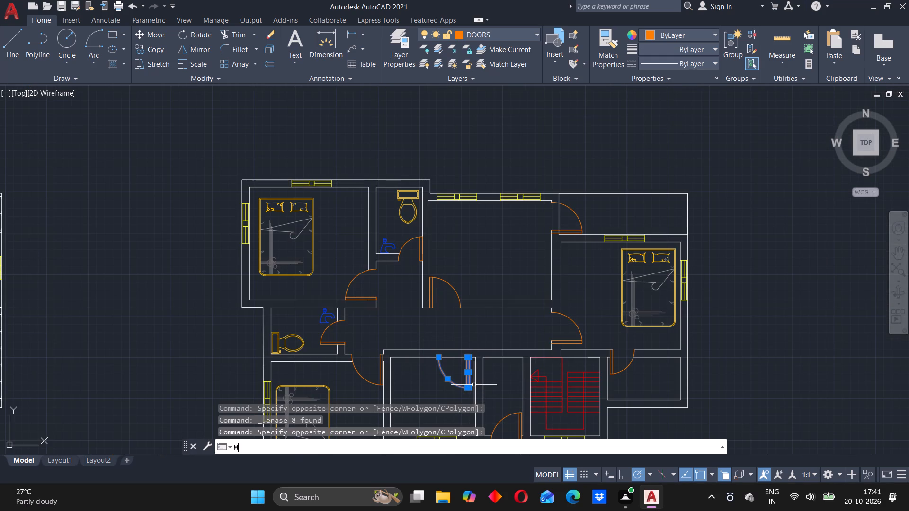
key(Return)
scroll(428, 349, up, 3)
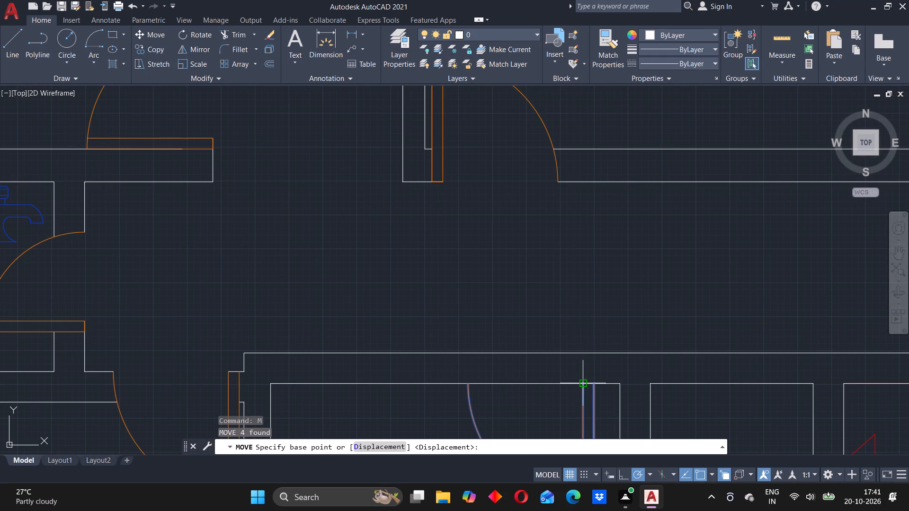
click(592, 387)
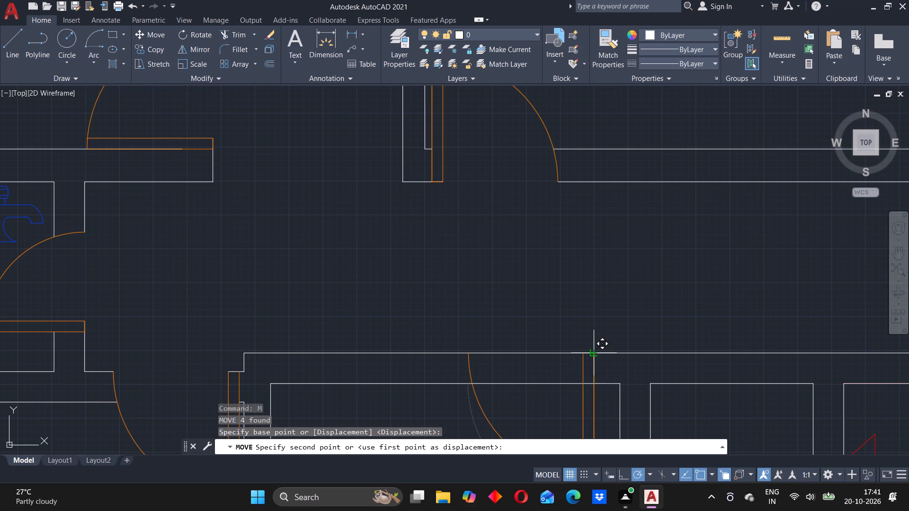
click(594, 356)
Trim both wall lines across the south-central room's new door opening, including the piece inside the door leaf.
scroll(565, 260, down, 5)
scroll(571, 267, up, 1)
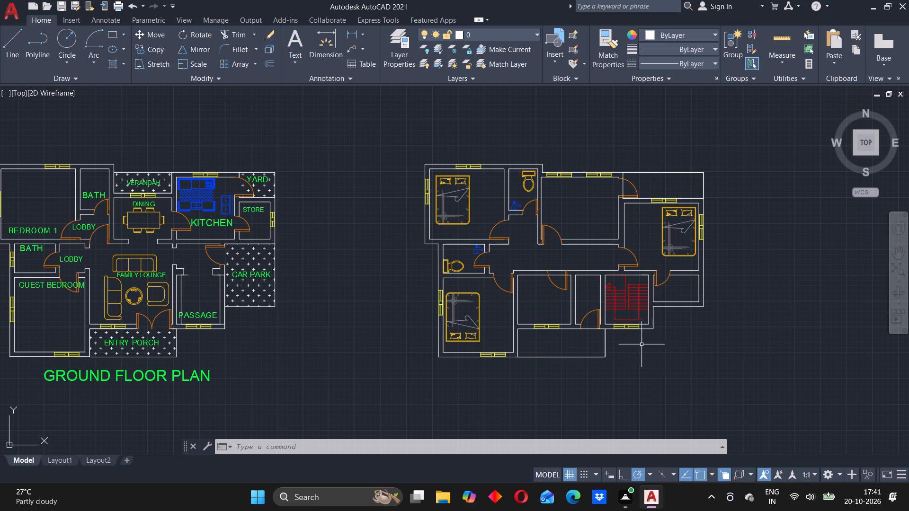
text(TR)
key(Return)
scroll(564, 294, up, 3)
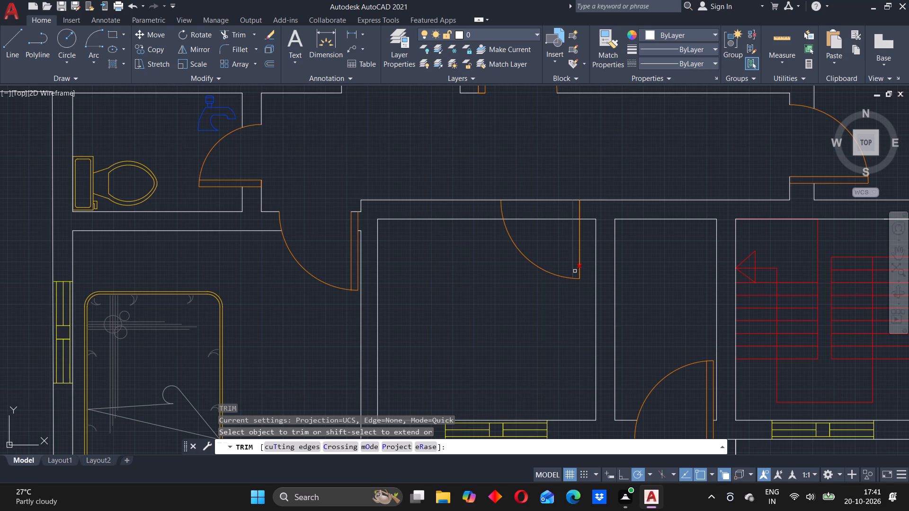
drag(518, 195, 526, 221)
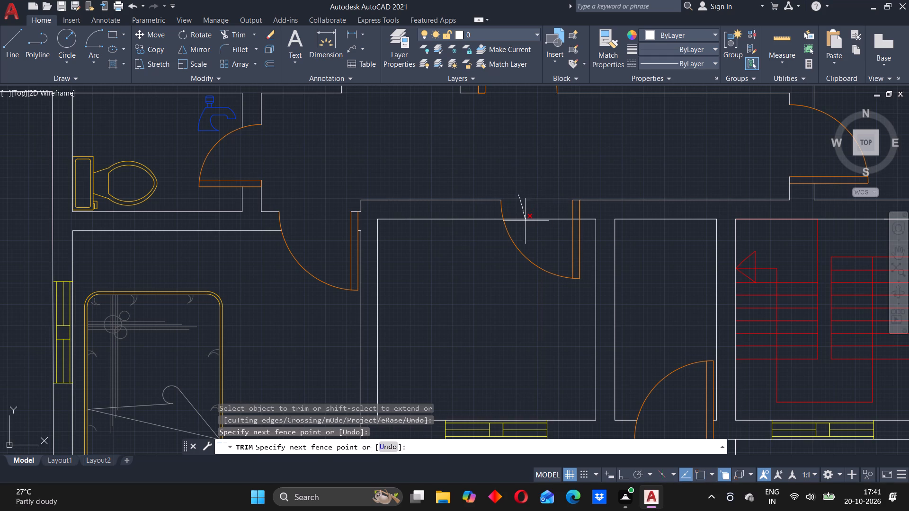
drag(526, 221, 528, 226)
scroll(573, 211, up, 3)
click(583, 240)
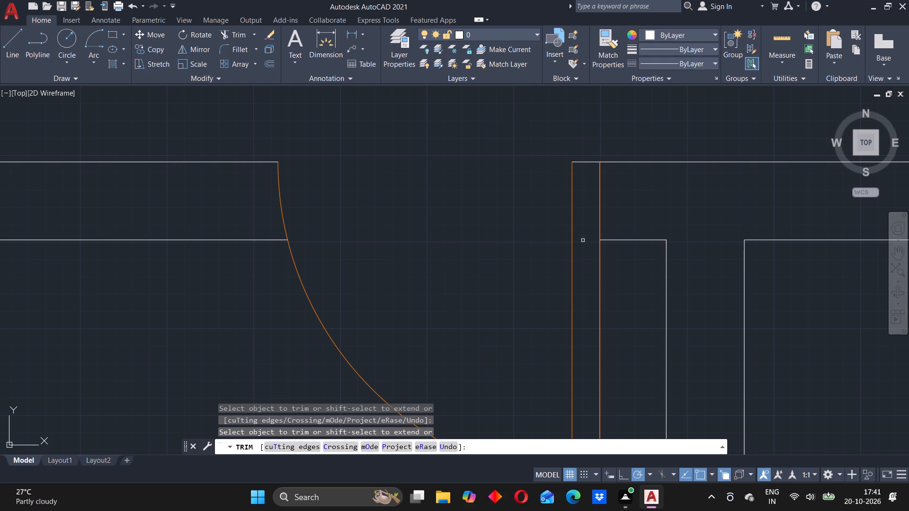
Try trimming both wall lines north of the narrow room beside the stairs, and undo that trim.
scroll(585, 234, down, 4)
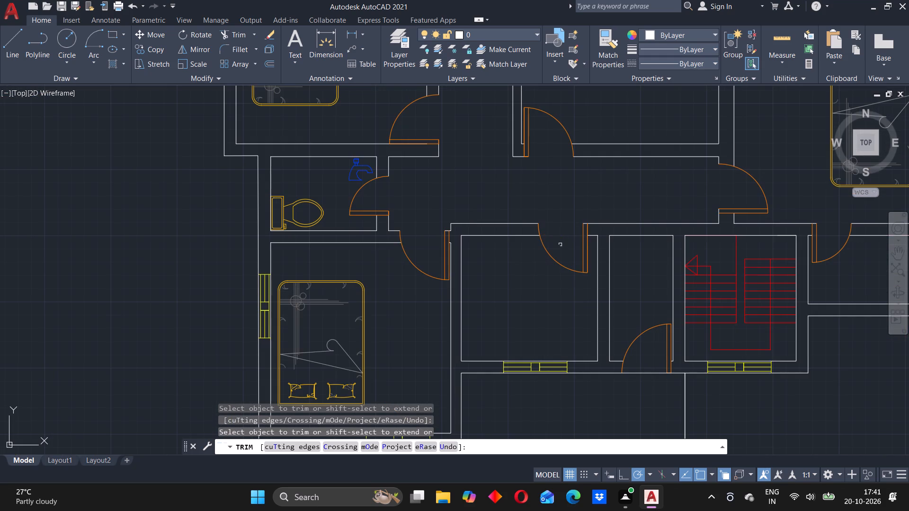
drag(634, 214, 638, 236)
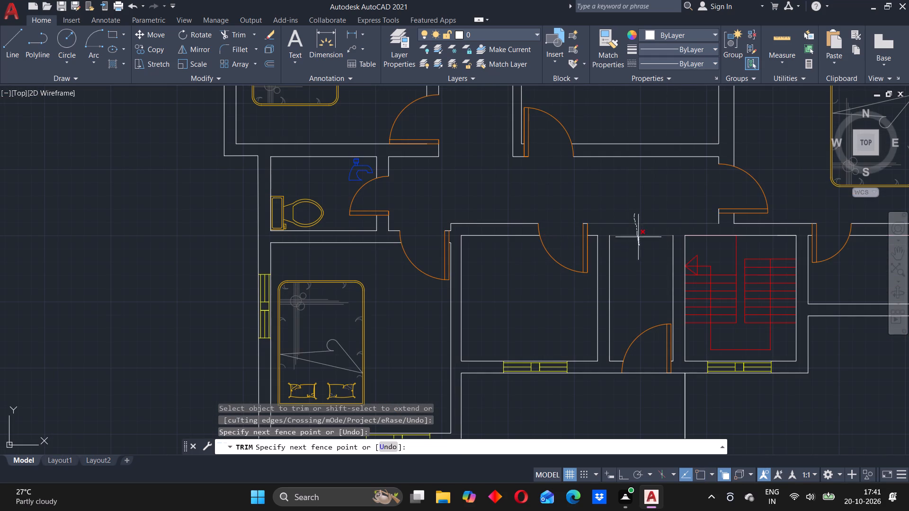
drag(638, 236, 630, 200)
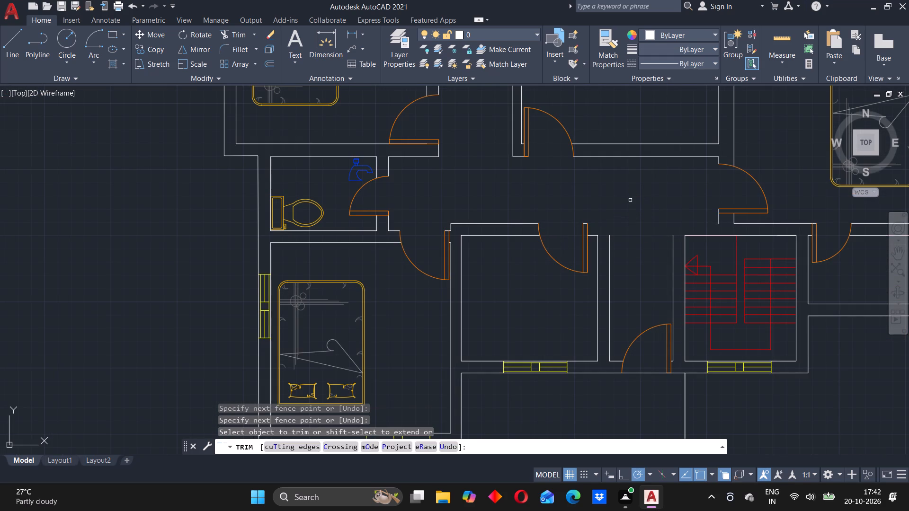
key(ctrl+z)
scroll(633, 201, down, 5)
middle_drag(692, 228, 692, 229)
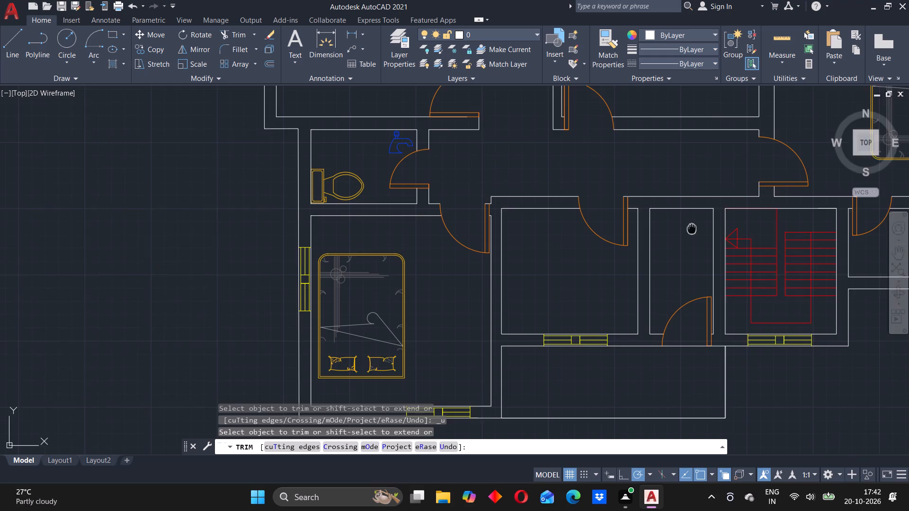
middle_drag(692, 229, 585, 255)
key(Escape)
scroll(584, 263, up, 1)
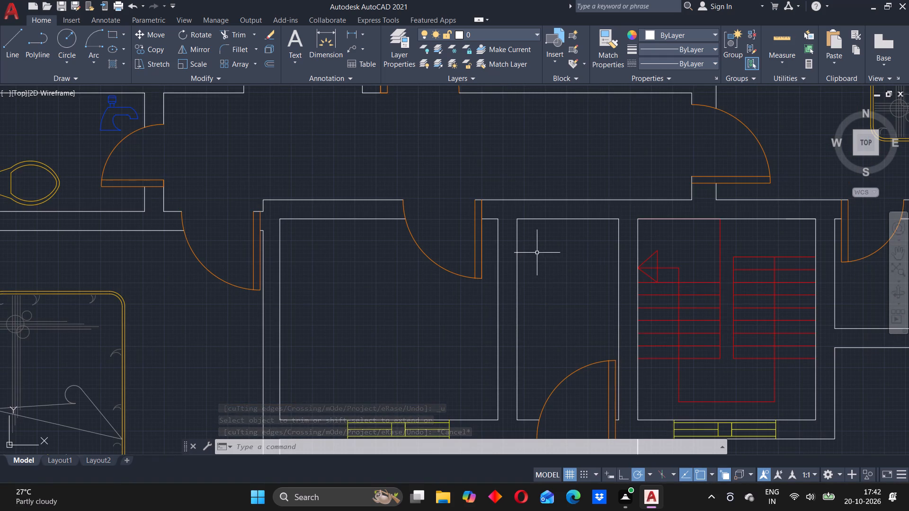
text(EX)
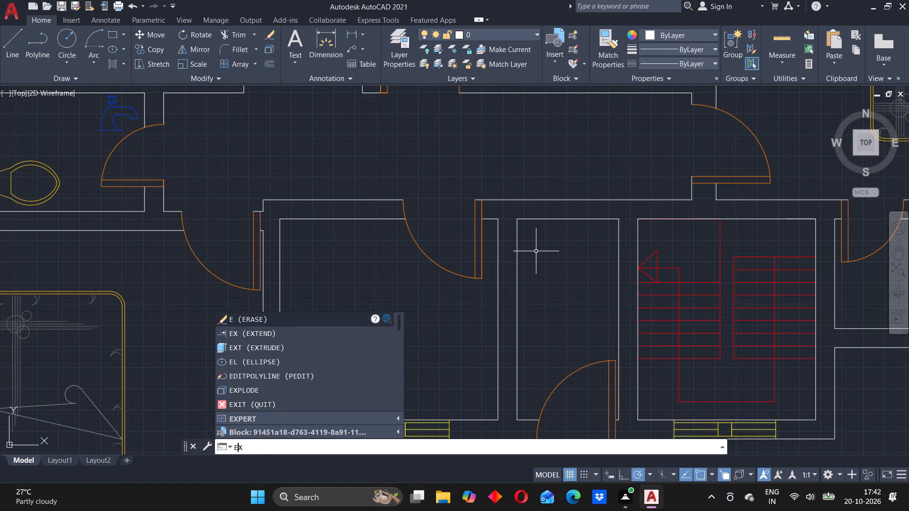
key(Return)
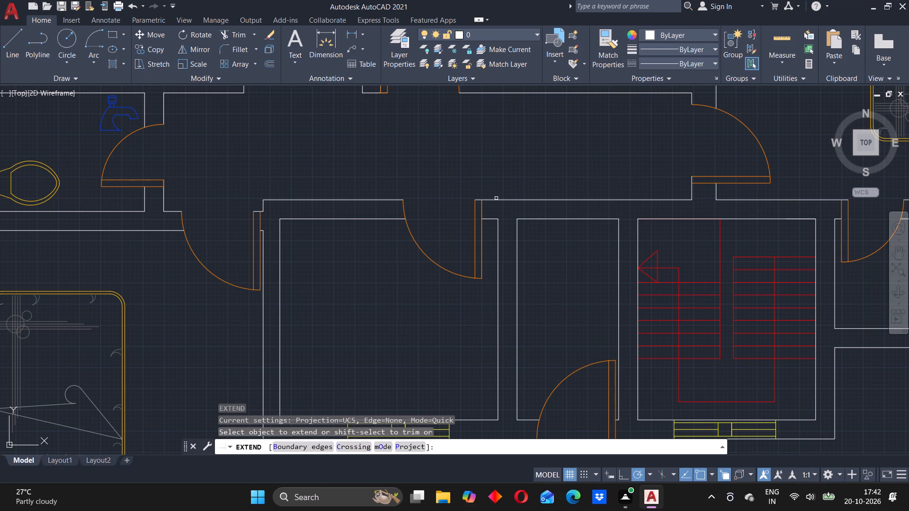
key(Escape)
Trim away the inner north wall line of the narrow room beside the staircase.
key(t)
key(r)
key(Return)
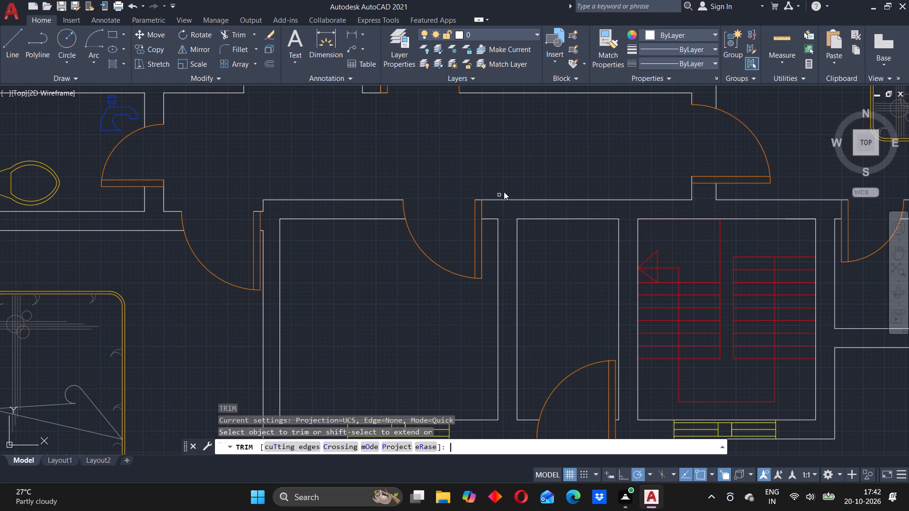
click(547, 219)
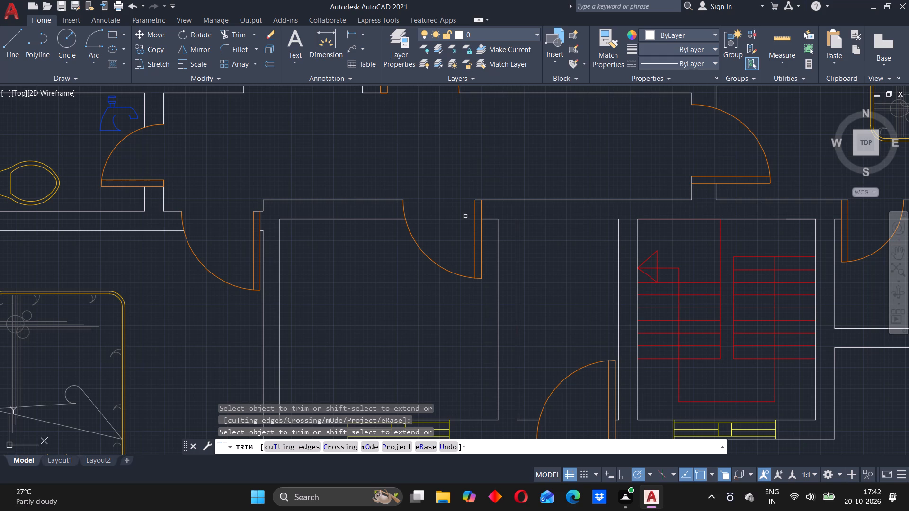
key(Escape)
Draw a short horizontal line across the wall between the narrow room and the staircase, level with the upper stair treads.
key(l)
key(Return)
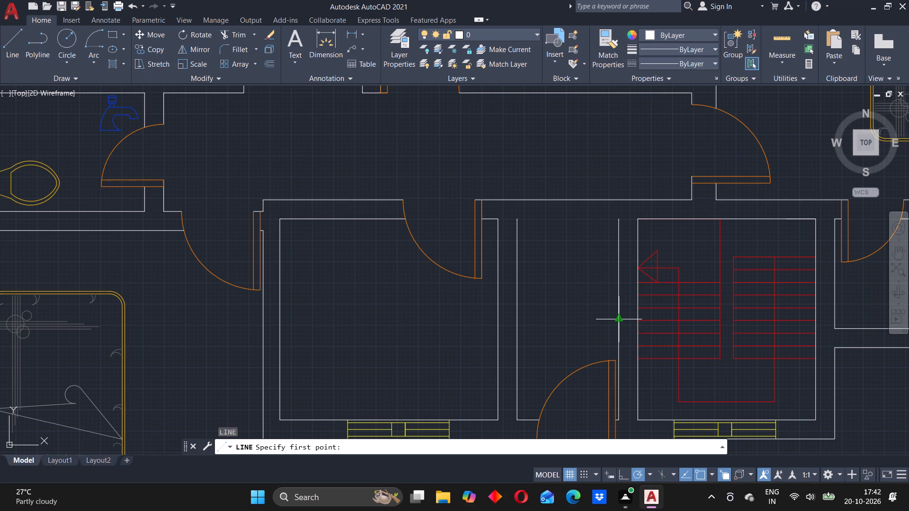
click(618, 292)
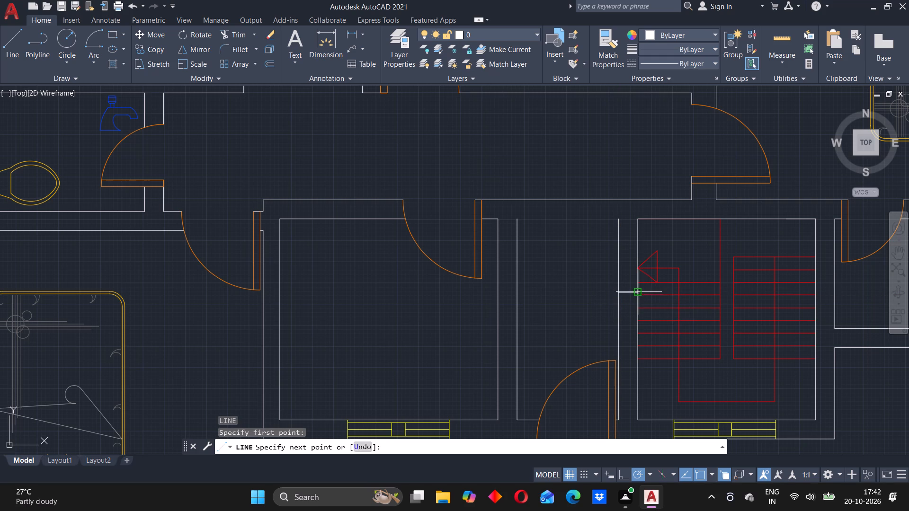
click(639, 292)
key(Escape)
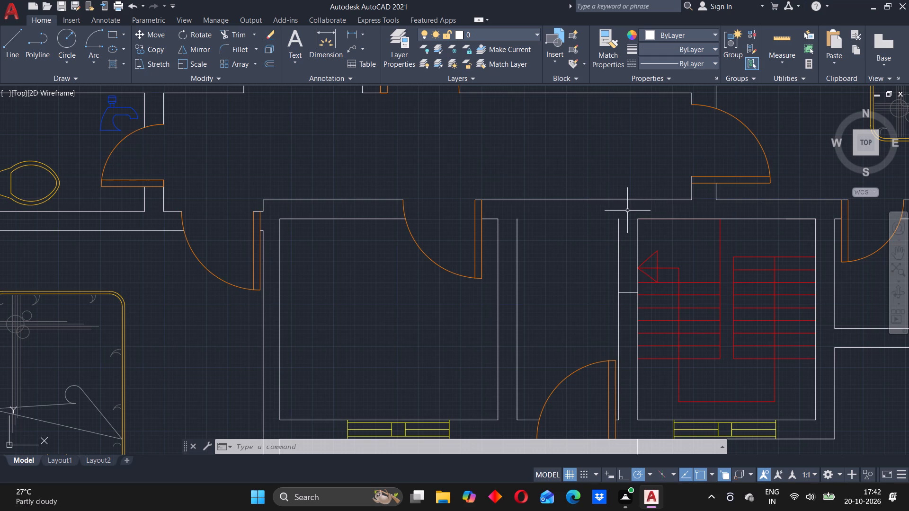
Draw a short vertical line across the north wall's thickness at the staircase room's northwest corner.
key(Return)
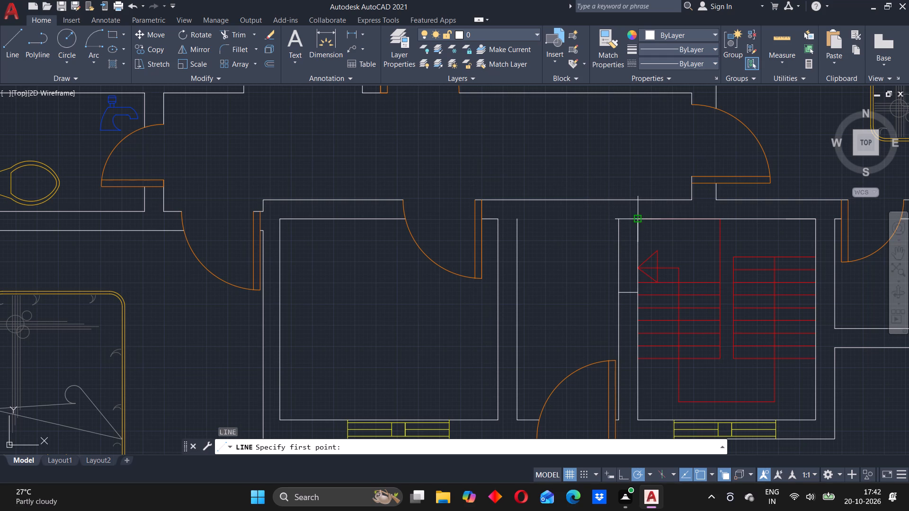
click(637, 221)
click(636, 202)
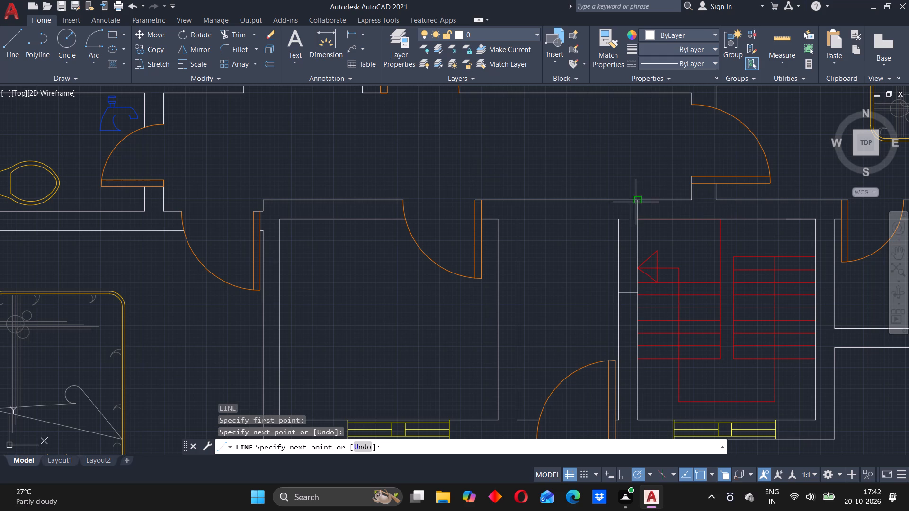
key(Escape)
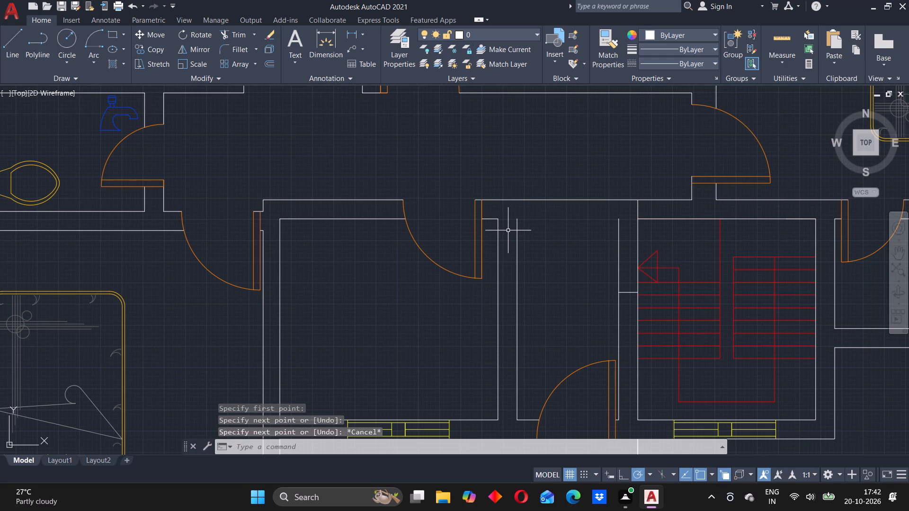
Extend the narrow room's west wall line north to meet the corridor wall line.
text(EX)
key(Return)
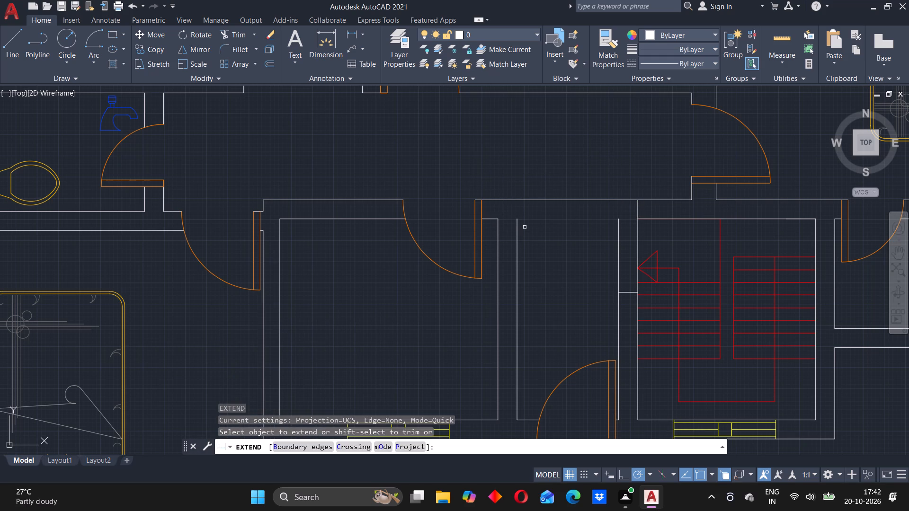
click(518, 239)
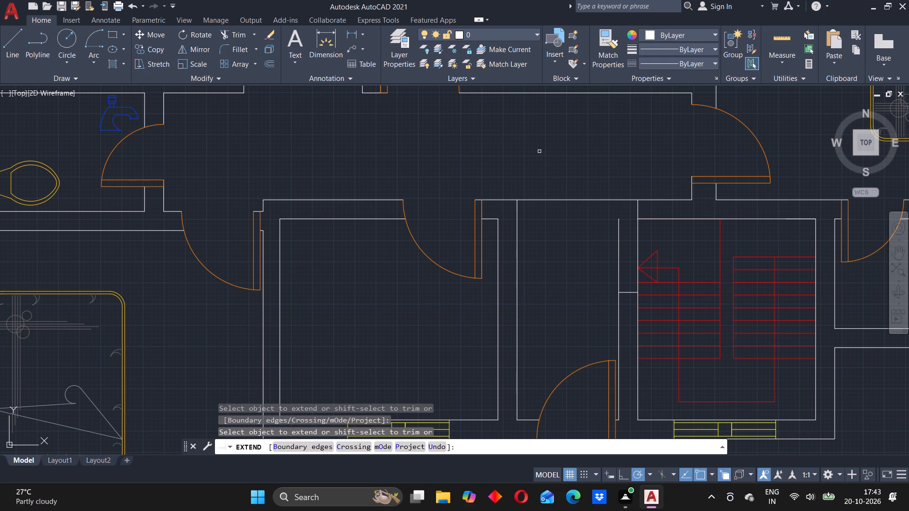
key(Escape)
Trim the corridor wall line across the narrow room and both wall lines beside the stair arrow, down to the short horizontal line.
text(TR)
key(Return)
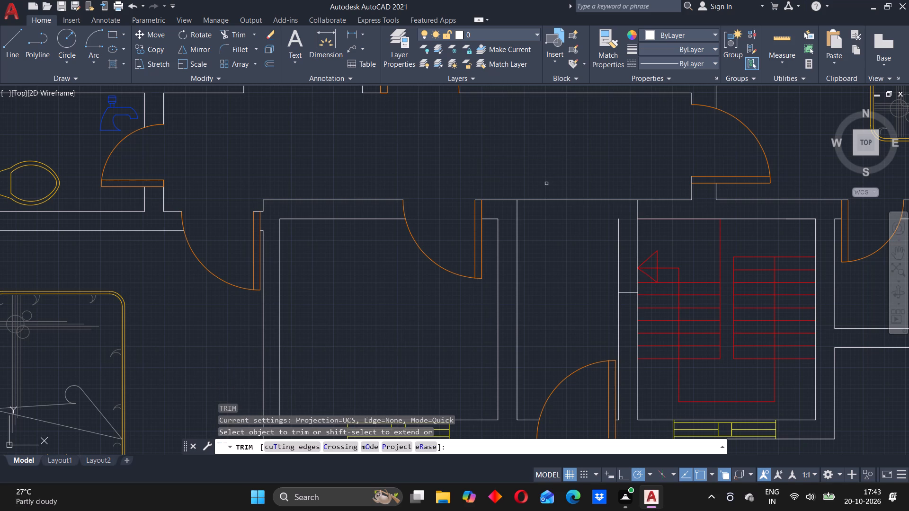
click(549, 199)
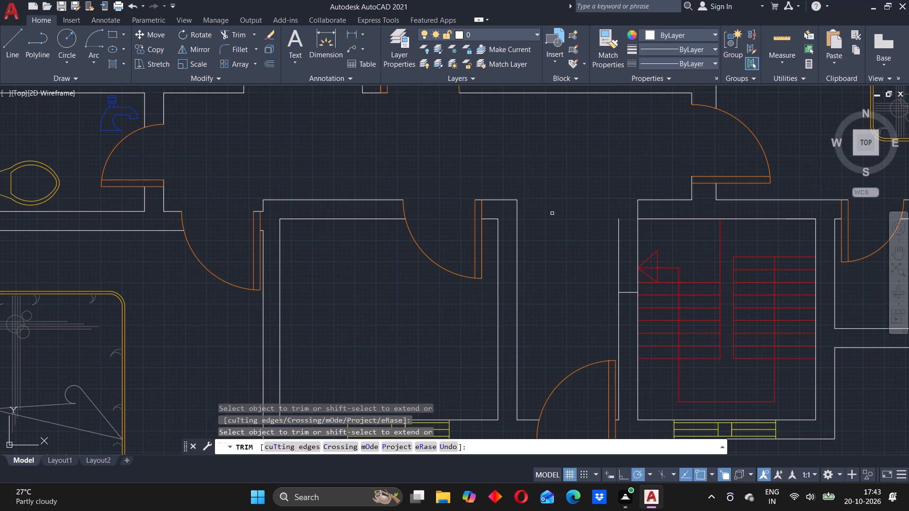
click(620, 254)
click(637, 237)
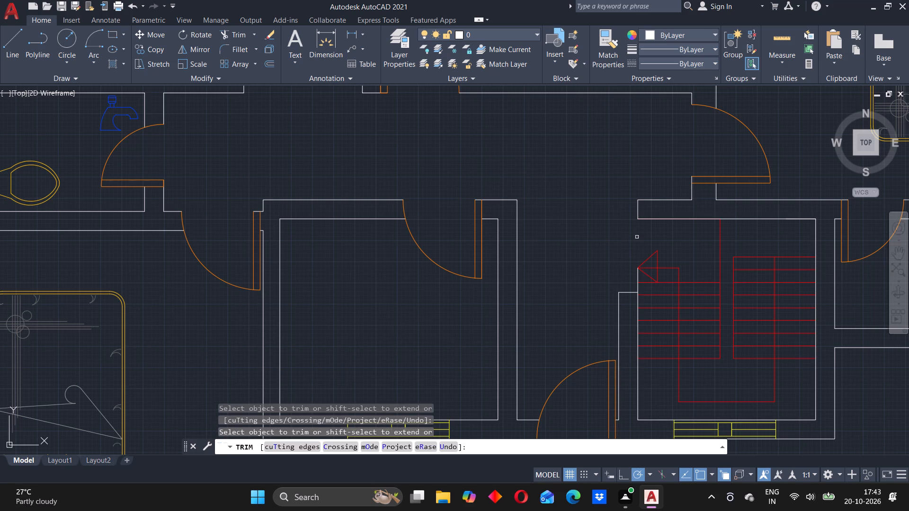
click(639, 278)
scroll(638, 285, up, 2)
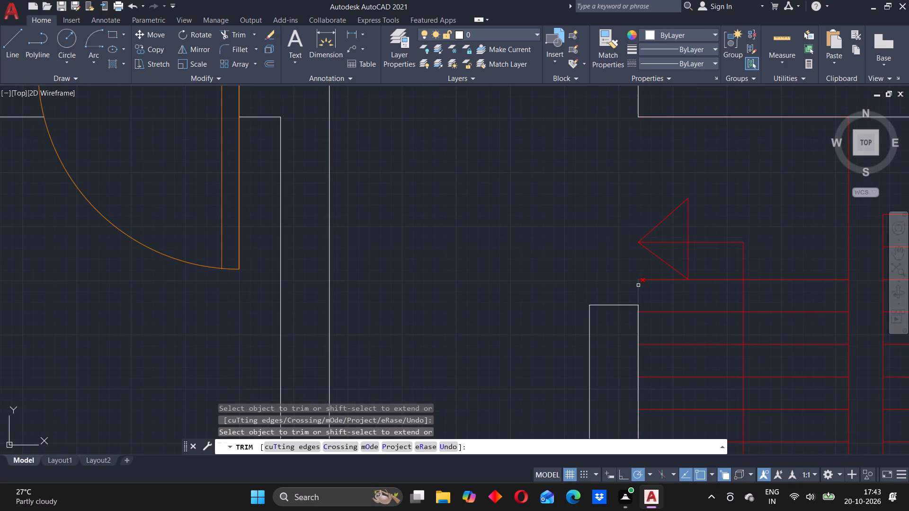
click(640, 286)
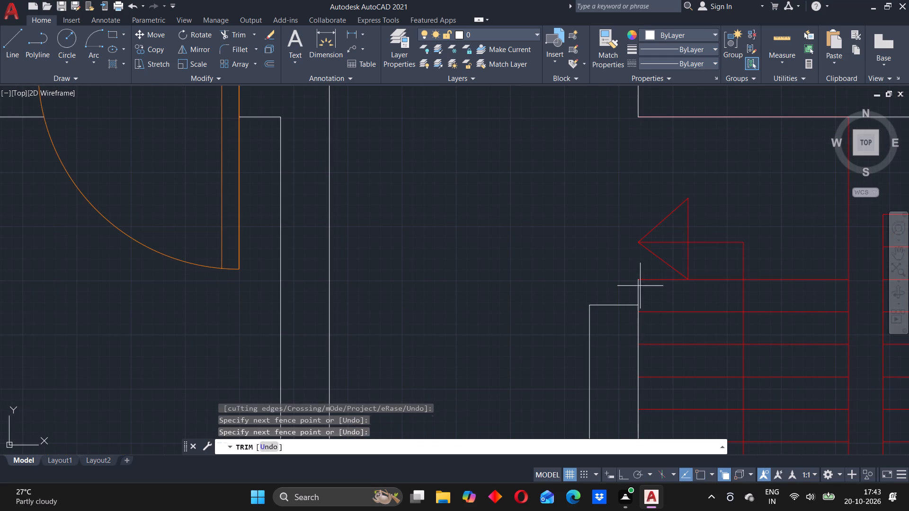
click(637, 291)
Trim away the stair tread line directly below the arrowhead, across the full width of the west flight.
click(650, 281)
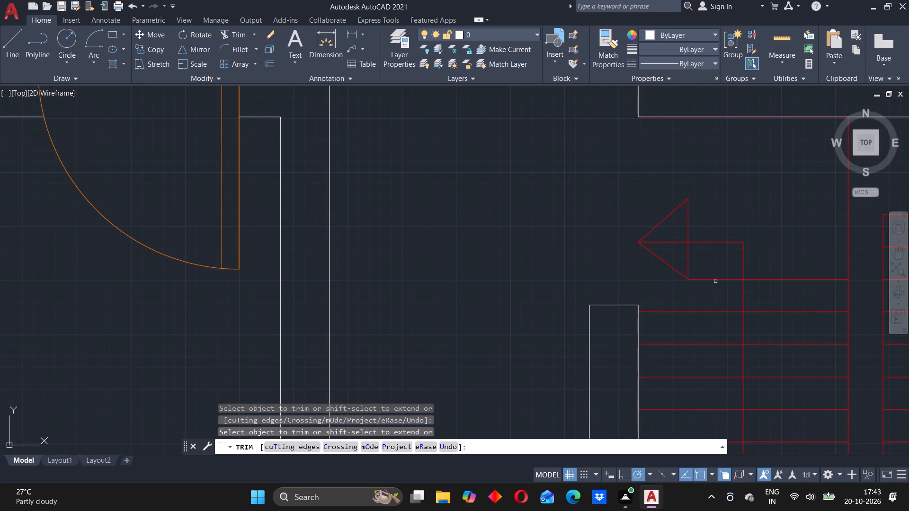
click(716, 280)
click(780, 282)
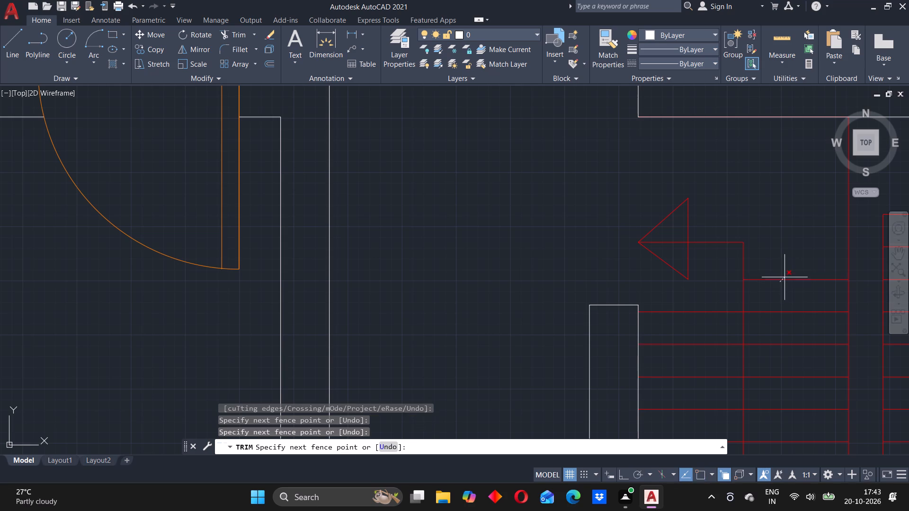
click(784, 276)
Compare the redrawn plan's layout and opened stair area with the ground floor plan.
scroll(757, 268, down, 3)
middle_drag(766, 277, 737, 278)
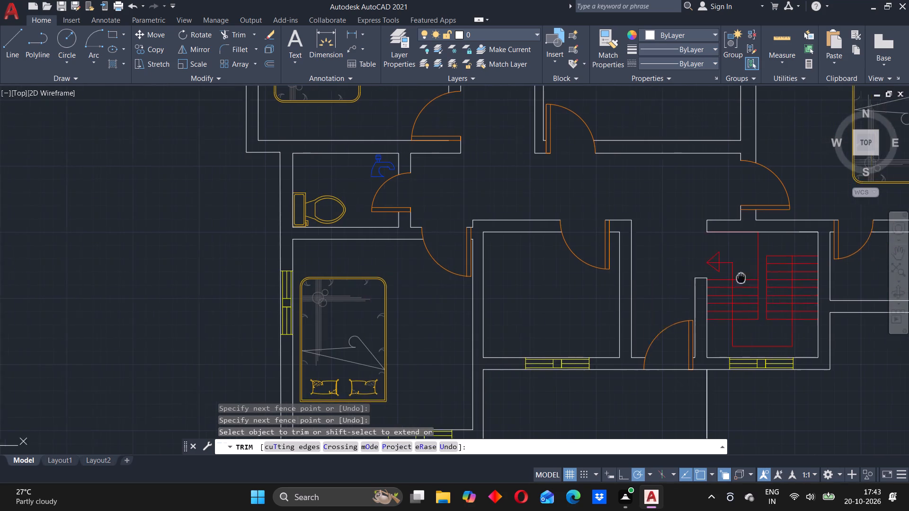
middle_drag(737, 278, 686, 268)
scroll(659, 274, down, 2)
middle_drag(657, 290, 638, 267)
scroll(625, 288, up, 2)
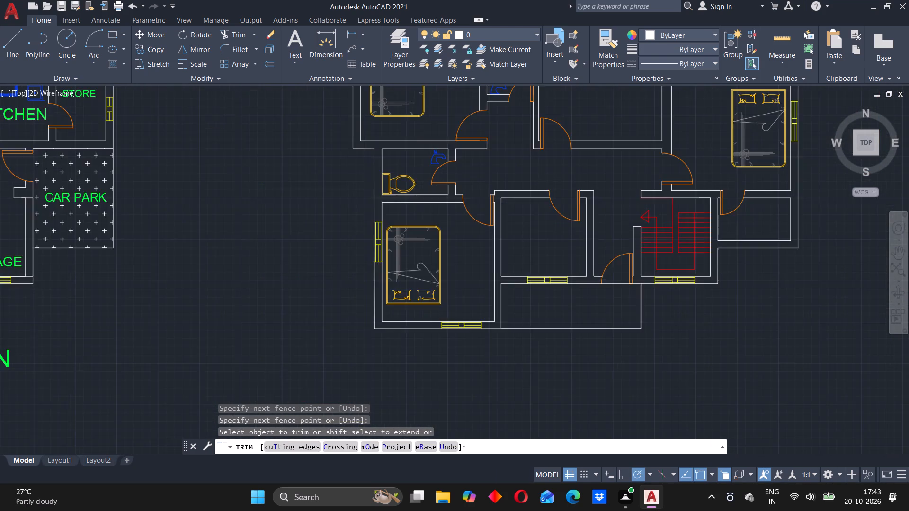
scroll(613, 257, down, 2)
middle_drag(632, 222, 624, 241)
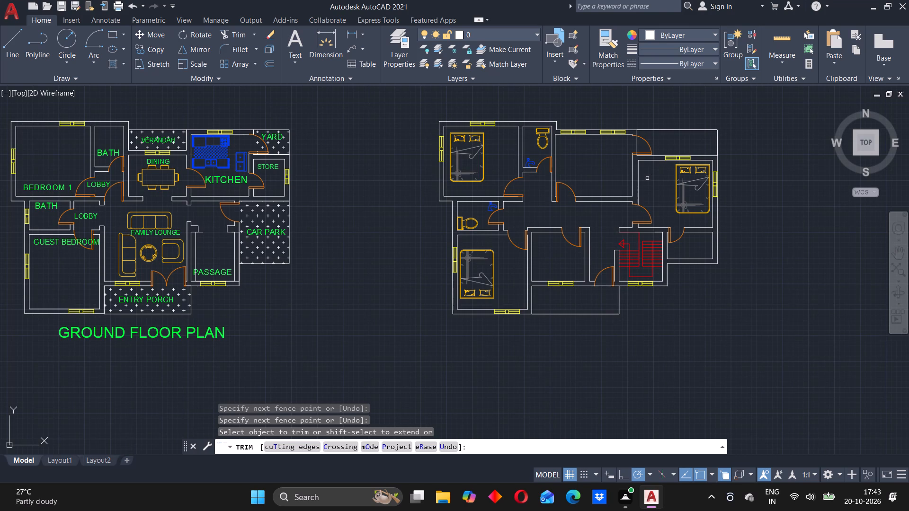
scroll(528, 217, up, 1)
middle_drag(583, 210, 567, 210)
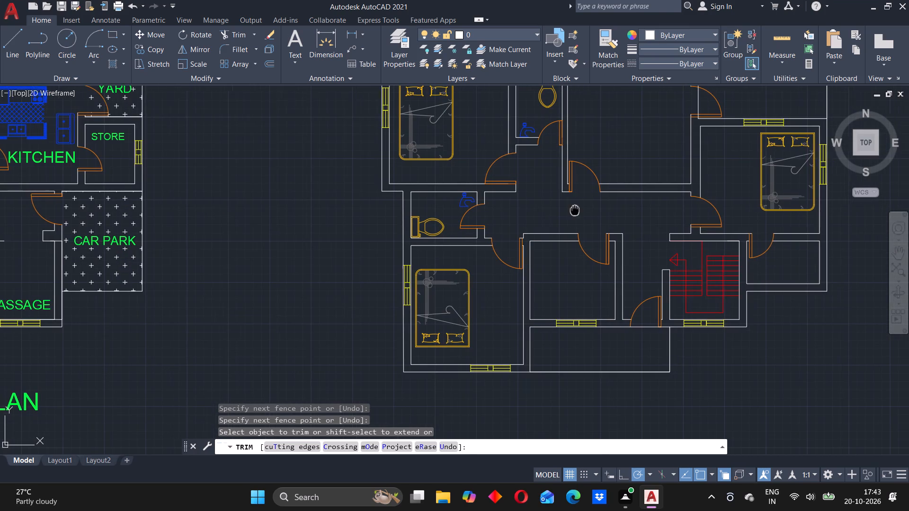
middle_drag(567, 210, 496, 220)
middle_drag(490, 225, 459, 259)
scroll(459, 257, down, 1)
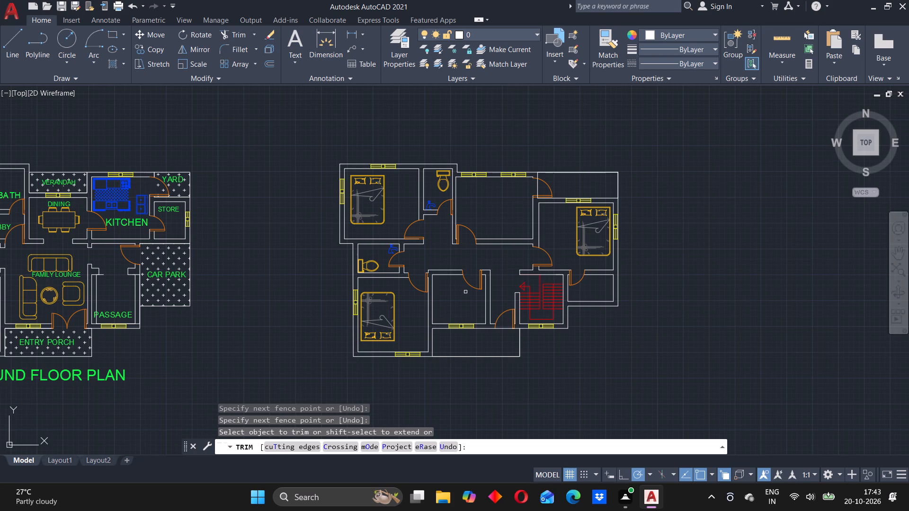
middle_drag(471, 331, 485, 259)
middle_drag(508, 175, 504, 189)
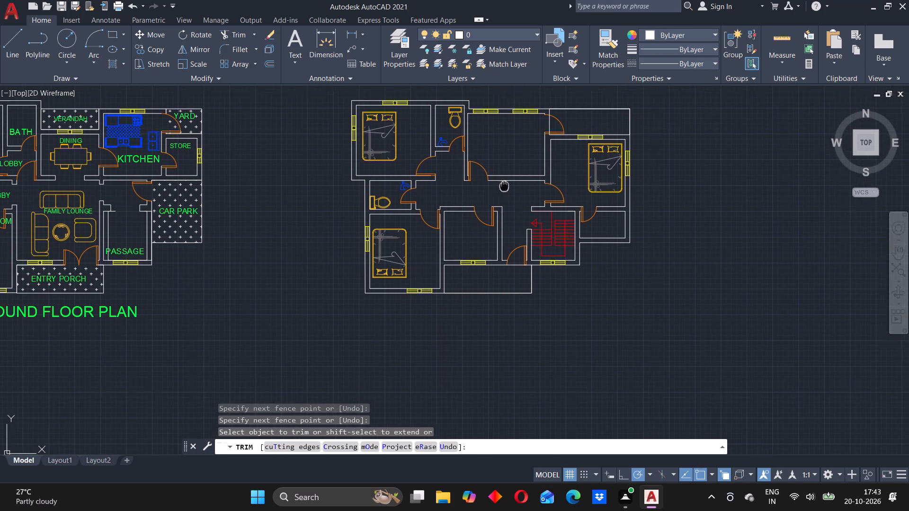
middle_drag(504, 189, 496, 219)
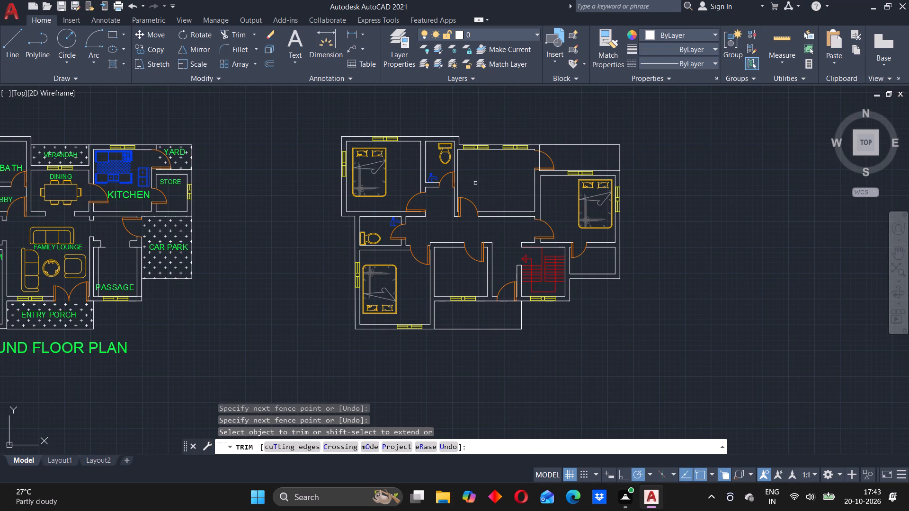
middle_drag(311, 226, 401, 173)
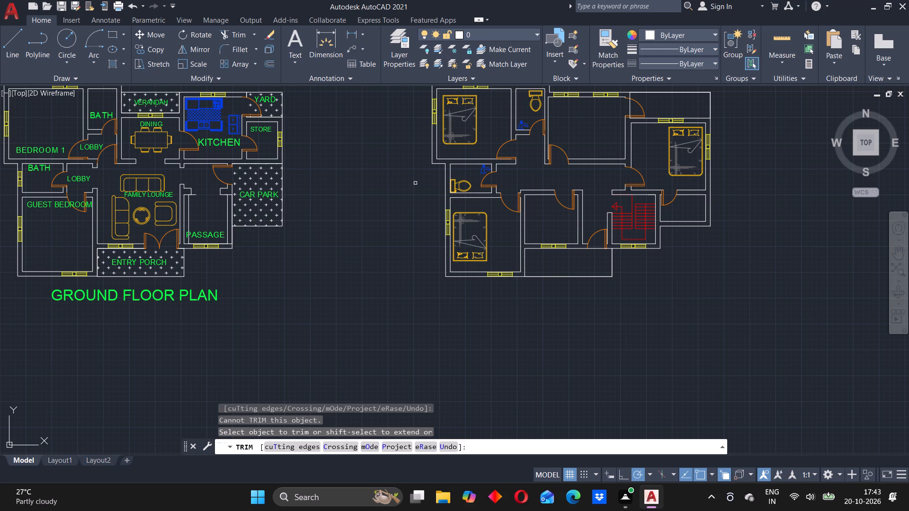
scroll(414, 183, down, 1)
middle_drag(390, 188, 402, 184)
scroll(446, 199, up, 2)
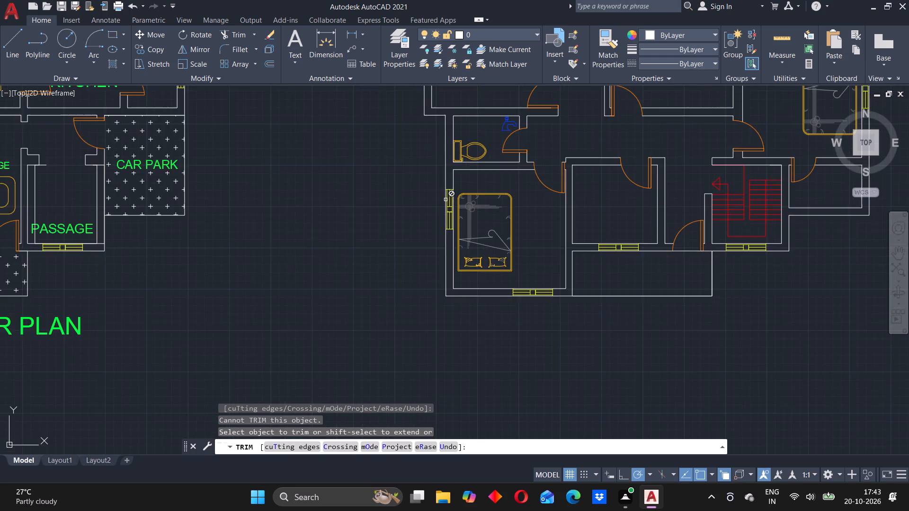
scroll(446, 200, down, 2)
key(Escape)
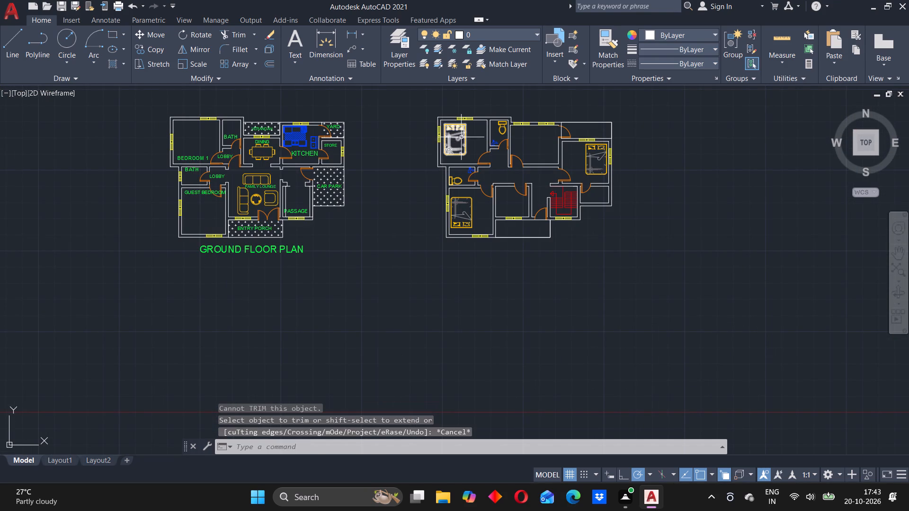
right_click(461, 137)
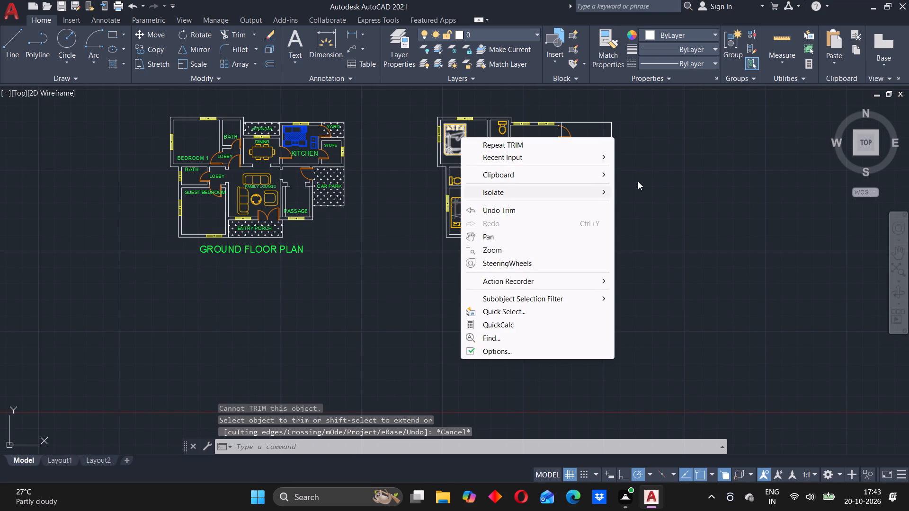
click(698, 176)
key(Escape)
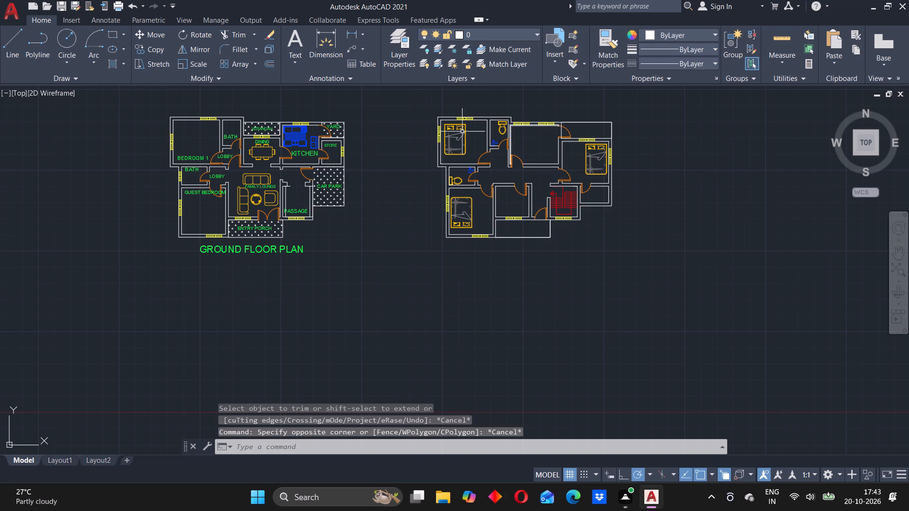
Copy all three beds from the redrawn plan to the ground floor plan, aligning by the porch's southeast corner.
click(454, 137)
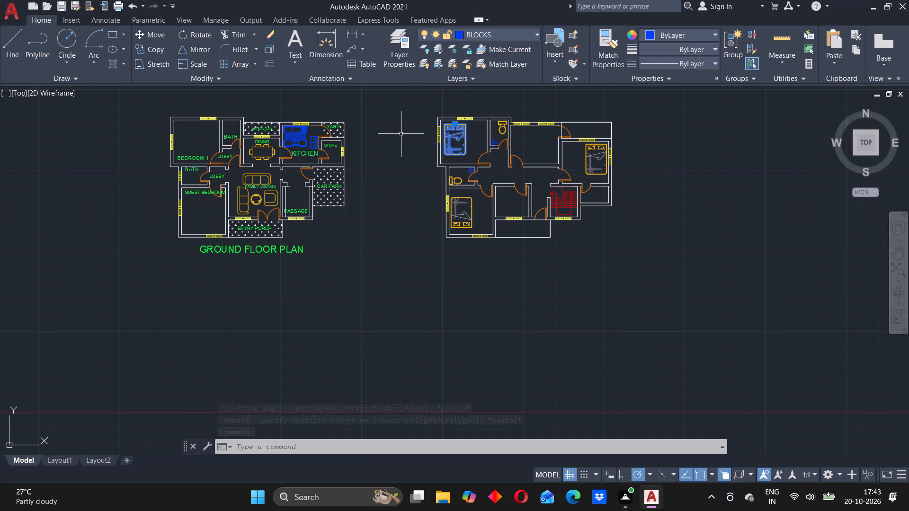
ctrl+click(469, 208)
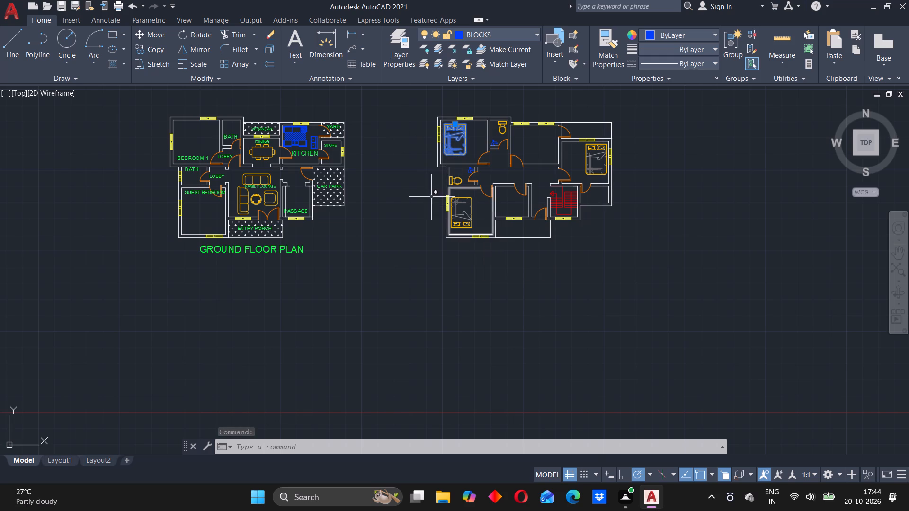
right_click(458, 141)
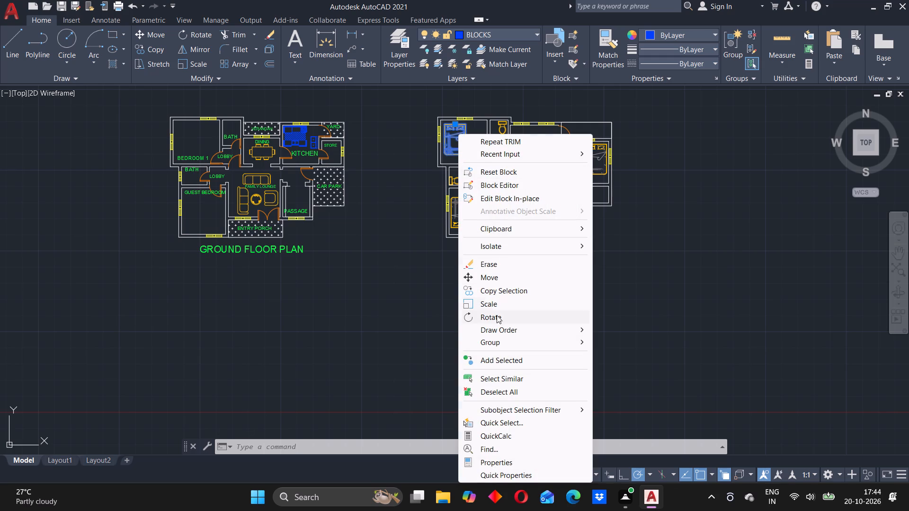
click(500, 378)
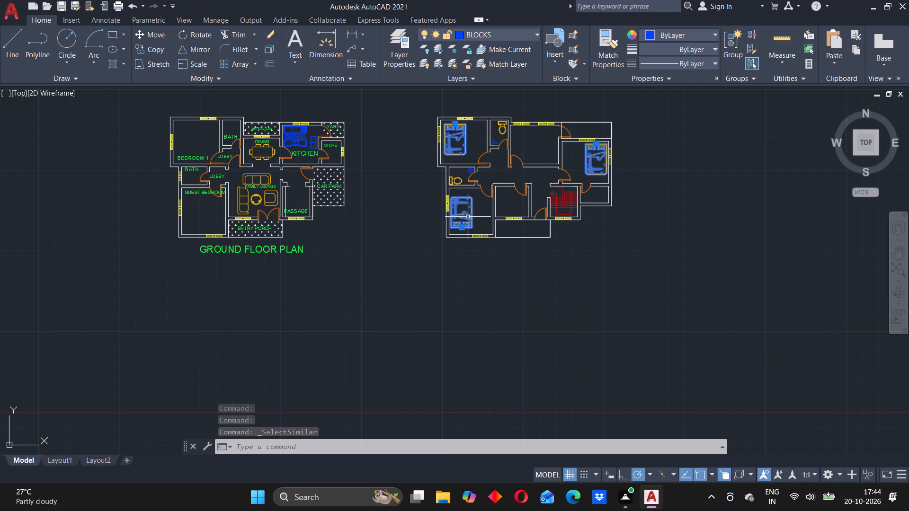
text(CO)
key(Return)
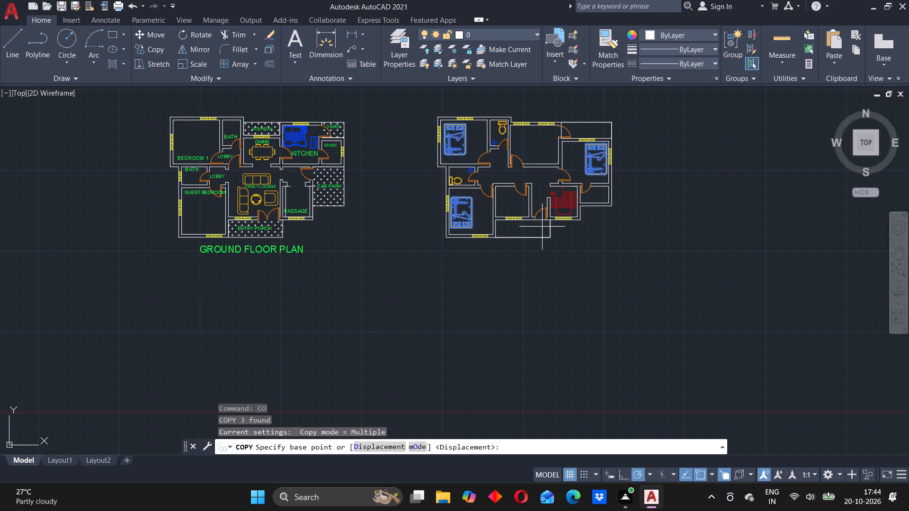
click(548, 238)
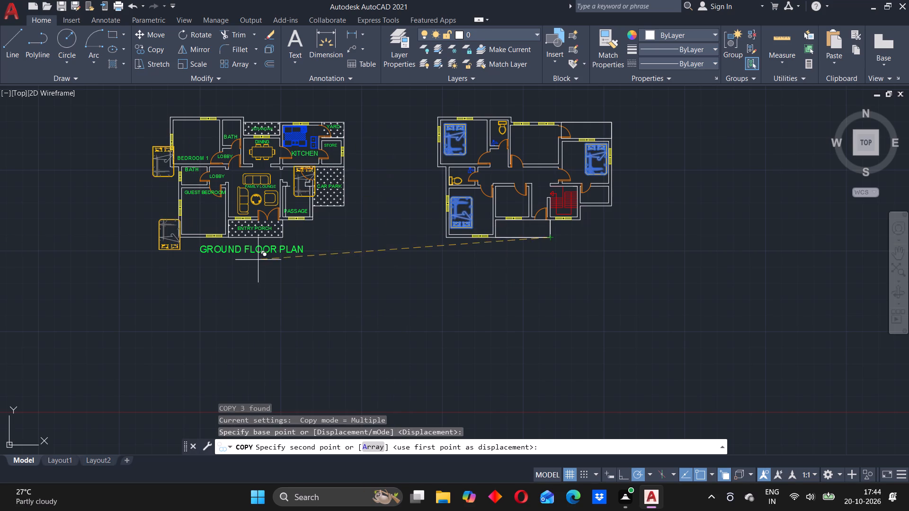
click(281, 236)
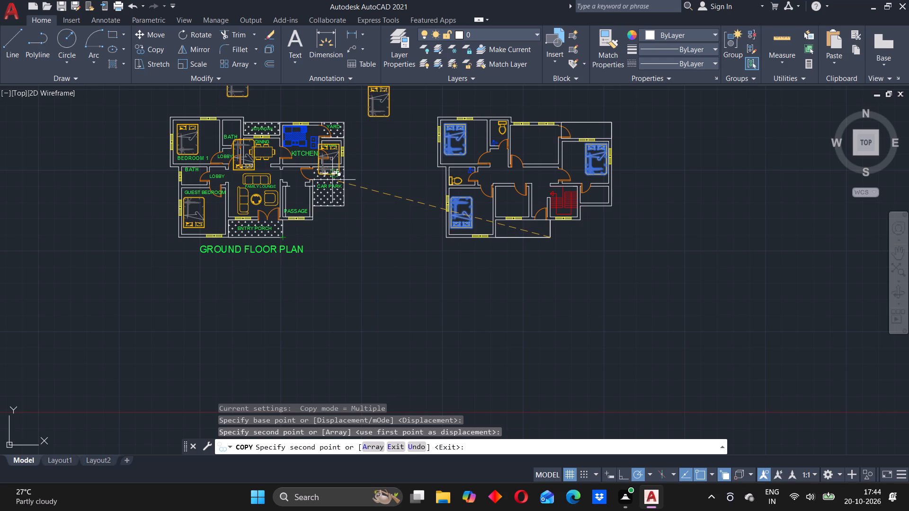
key(Escape)
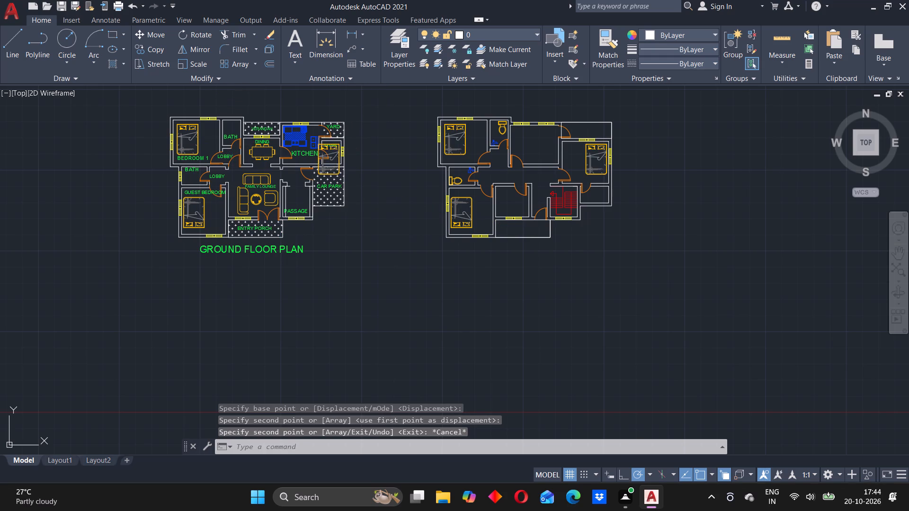
Erase the copied bed overlapping the store and car park in the ground floor plan.
click(333, 149)
key(Delete)
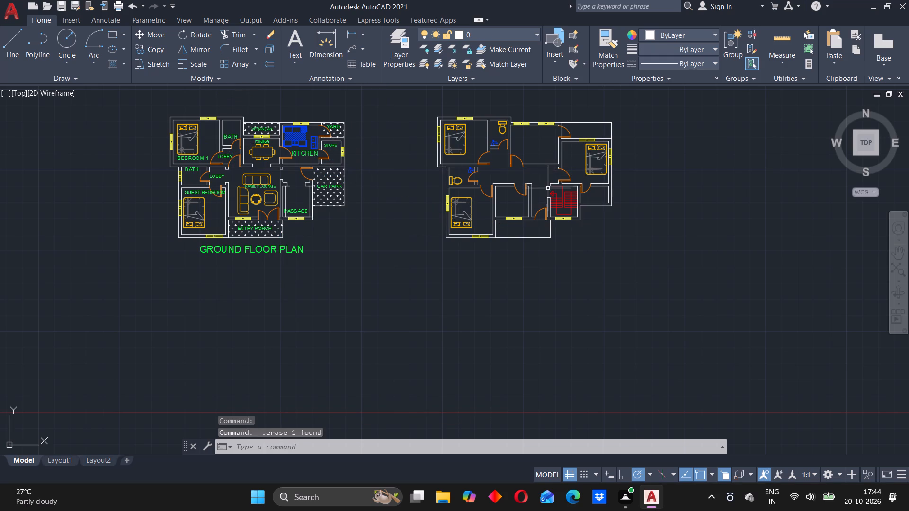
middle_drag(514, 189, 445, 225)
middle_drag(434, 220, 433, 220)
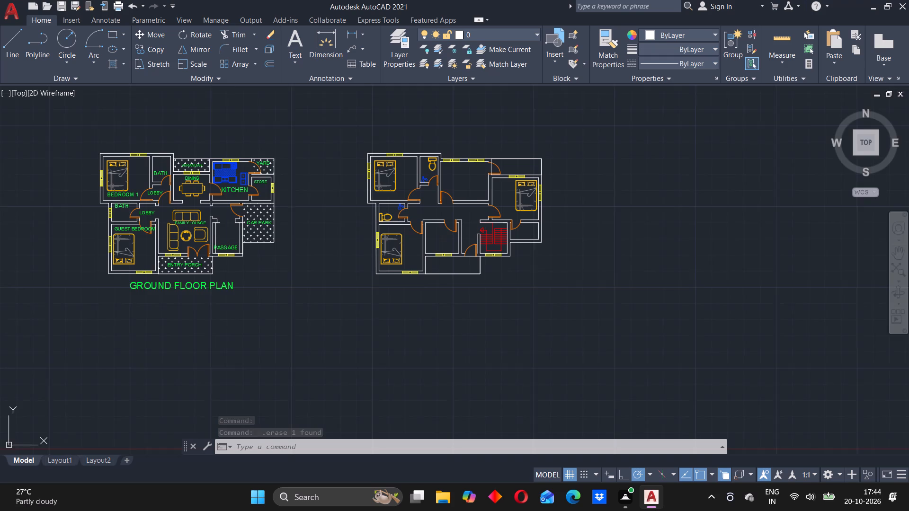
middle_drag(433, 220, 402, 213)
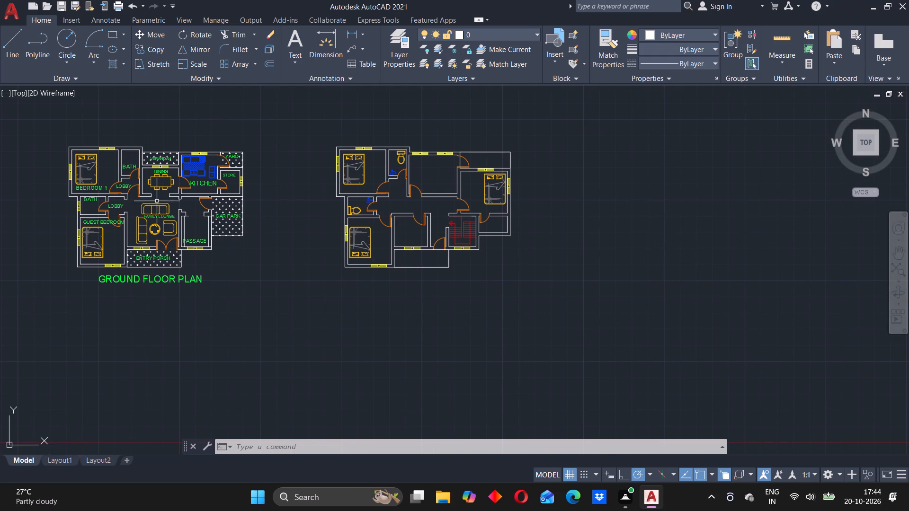
Copy the two sofas and the armchair from the family lounge to the north central room of the redrawn plan.
scroll(149, 212, up, 2)
right_click(153, 201)
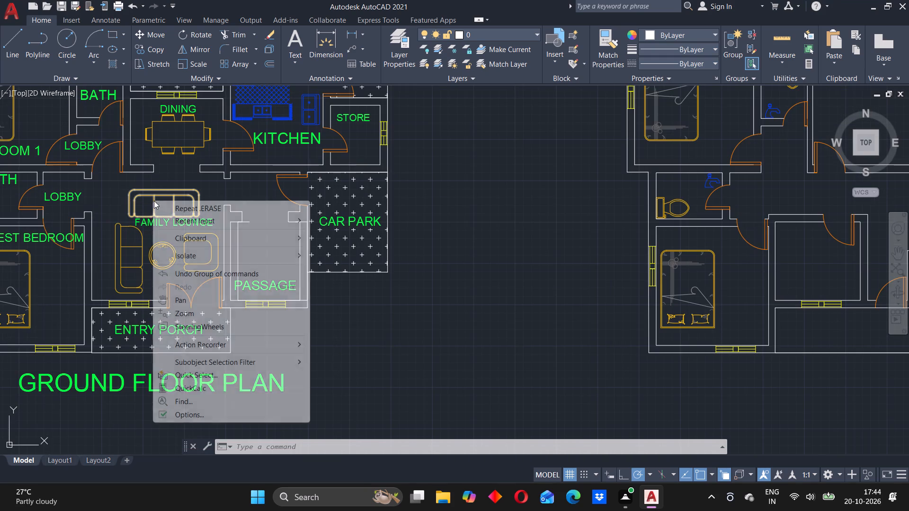
click(182, 170)
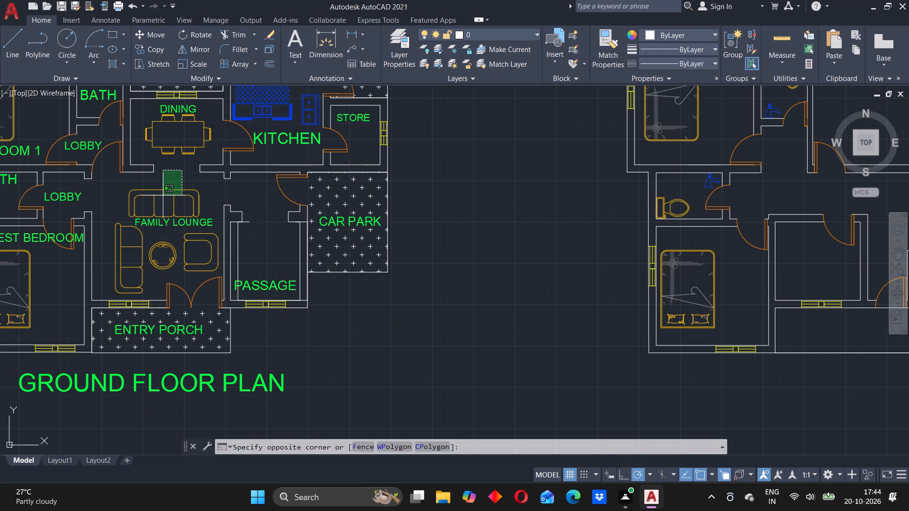
click(161, 200)
right_click(157, 196)
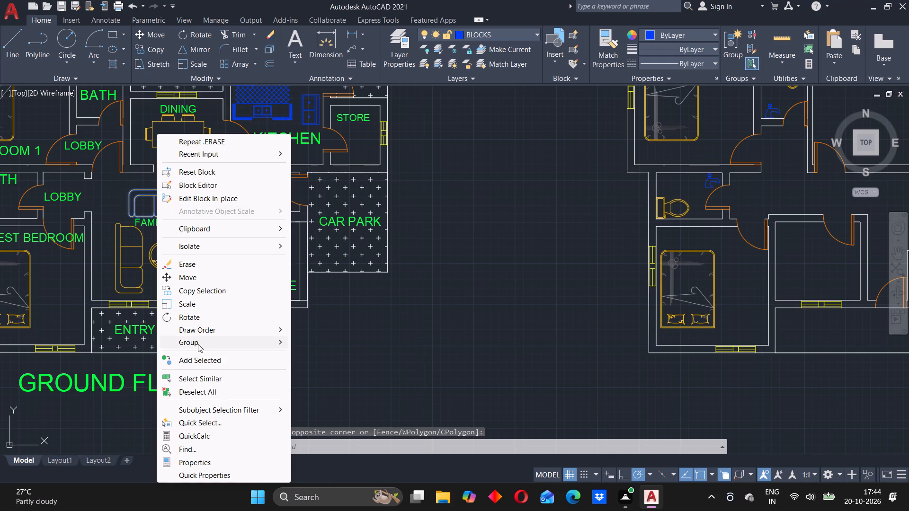
click(213, 375)
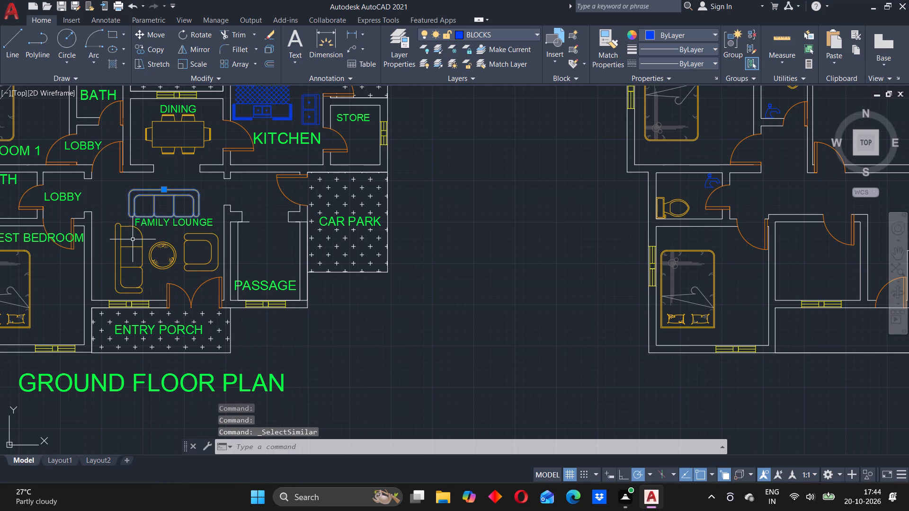
click(124, 246)
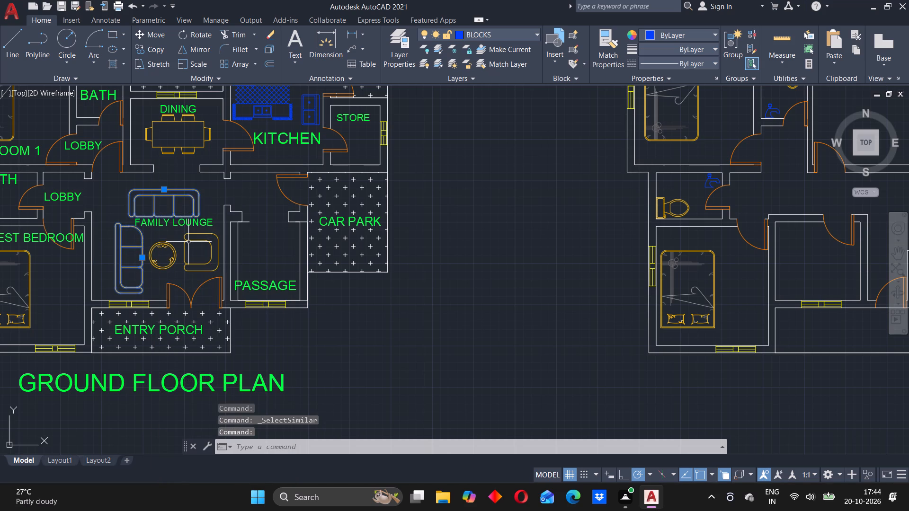
click(192, 240)
scroll(358, 215, down, 1)
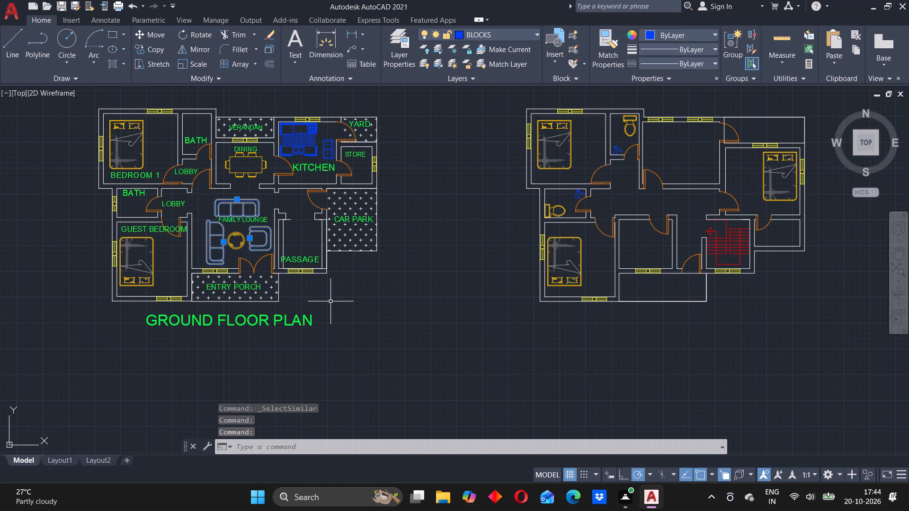
text(CO)
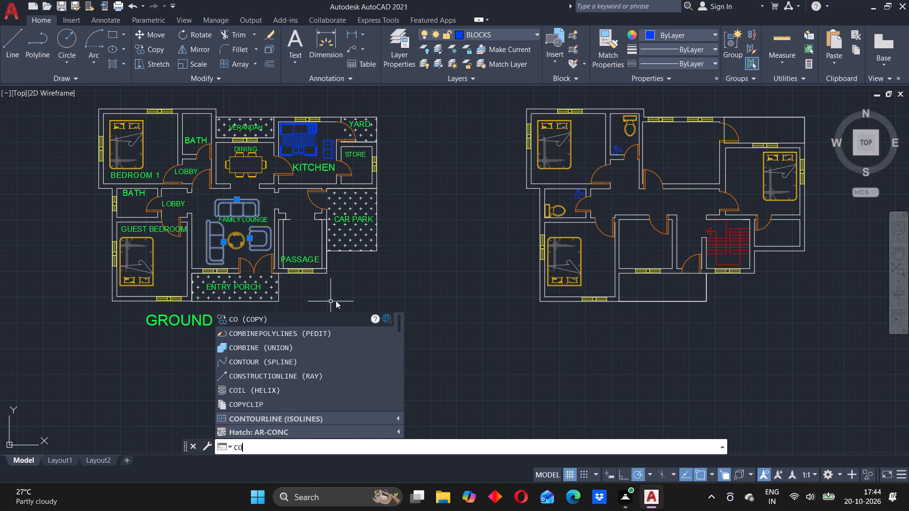
key(Return)
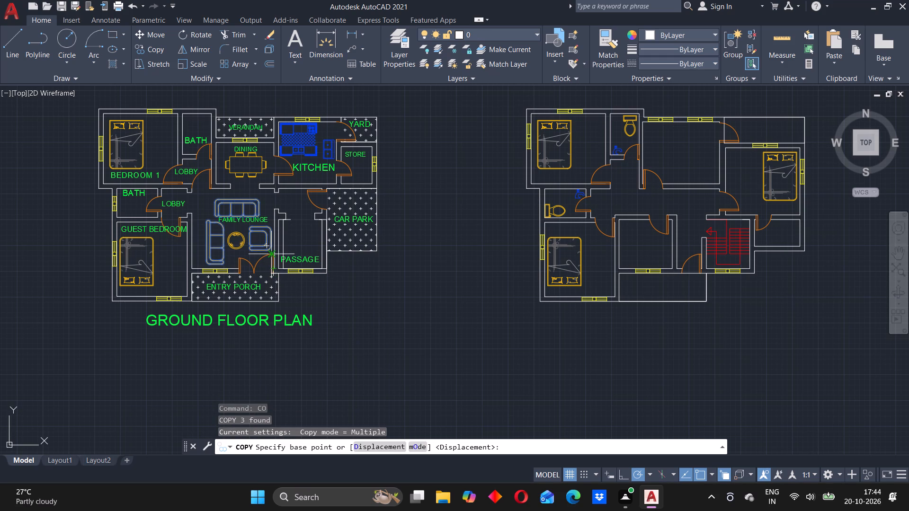
scroll(264, 245, up, 1)
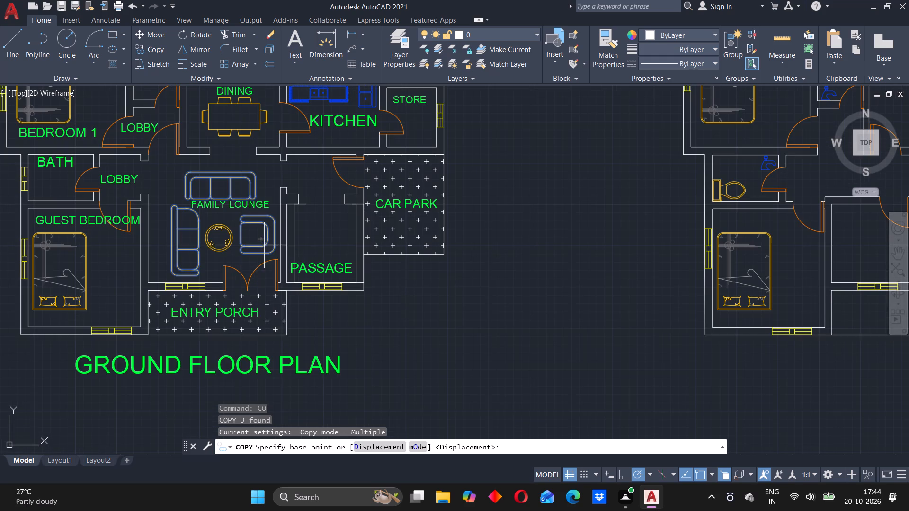
click(267, 255)
scroll(703, 197, down, 2)
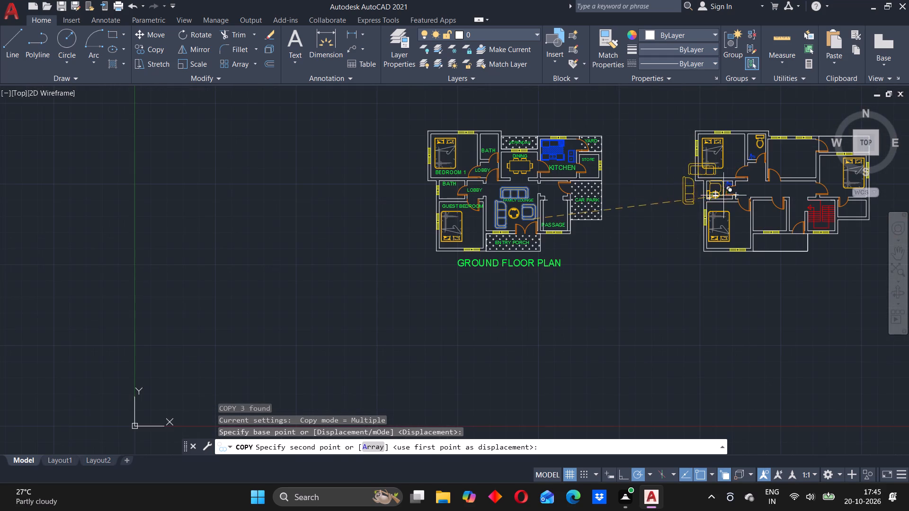
middle_drag(742, 200, 539, 251)
scroll(588, 217, up, 2)
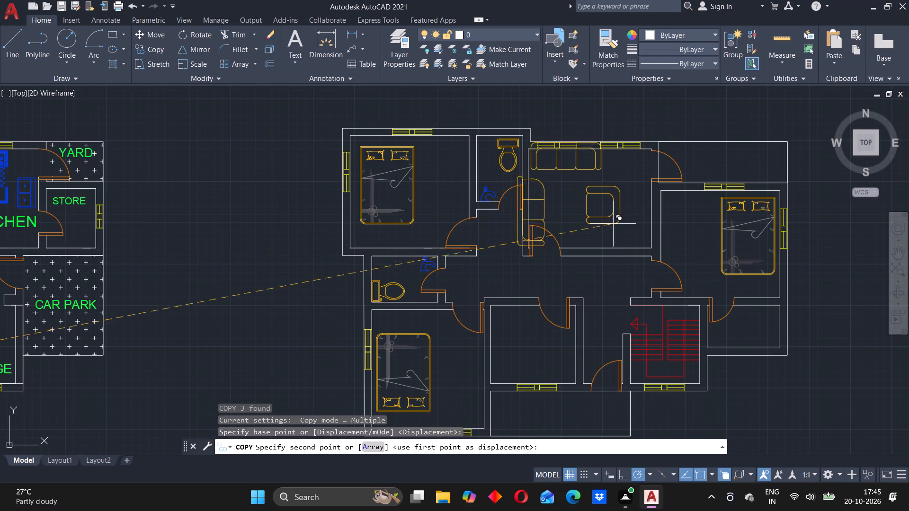
click(641, 230)
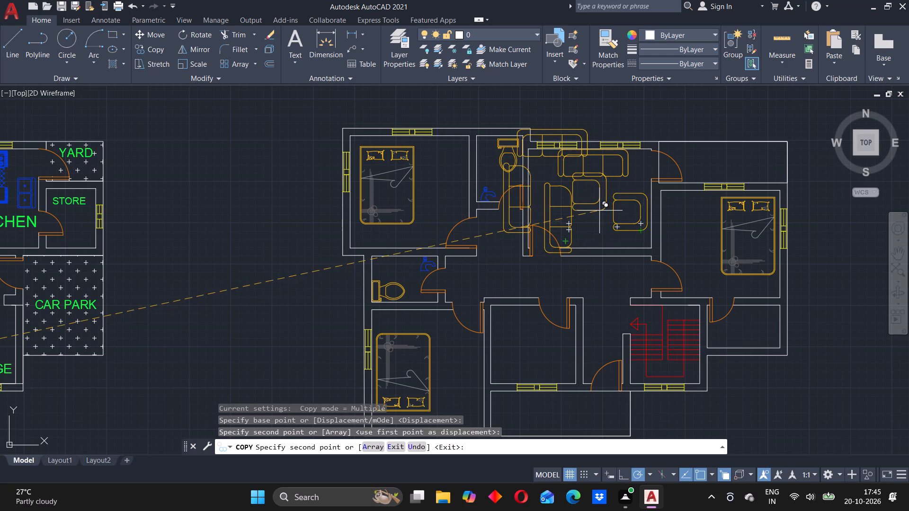
key(Escape)
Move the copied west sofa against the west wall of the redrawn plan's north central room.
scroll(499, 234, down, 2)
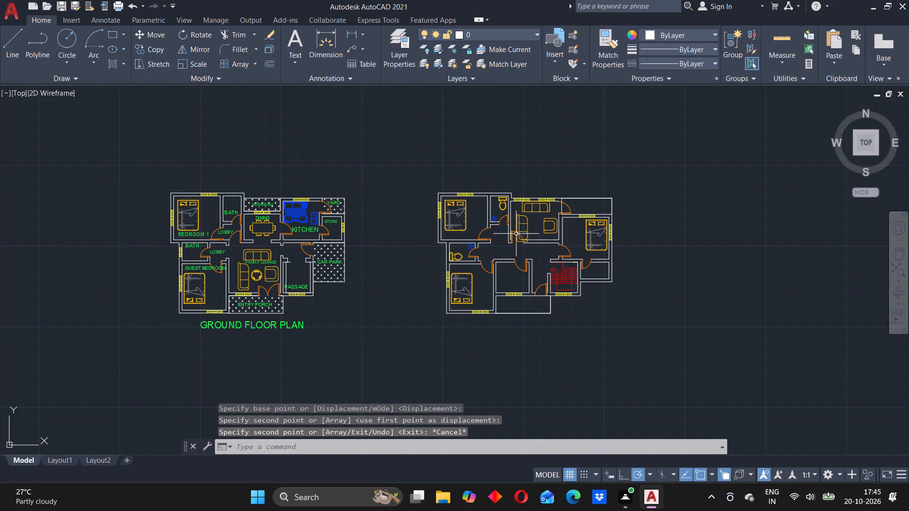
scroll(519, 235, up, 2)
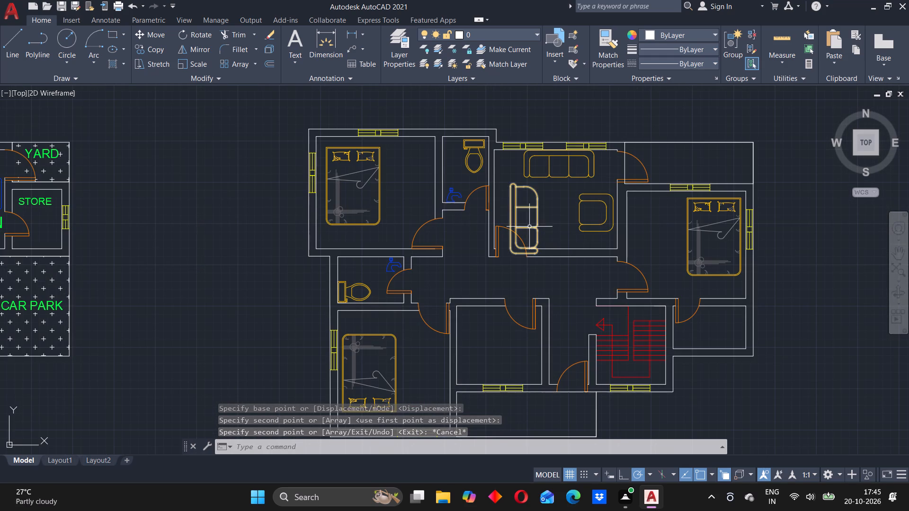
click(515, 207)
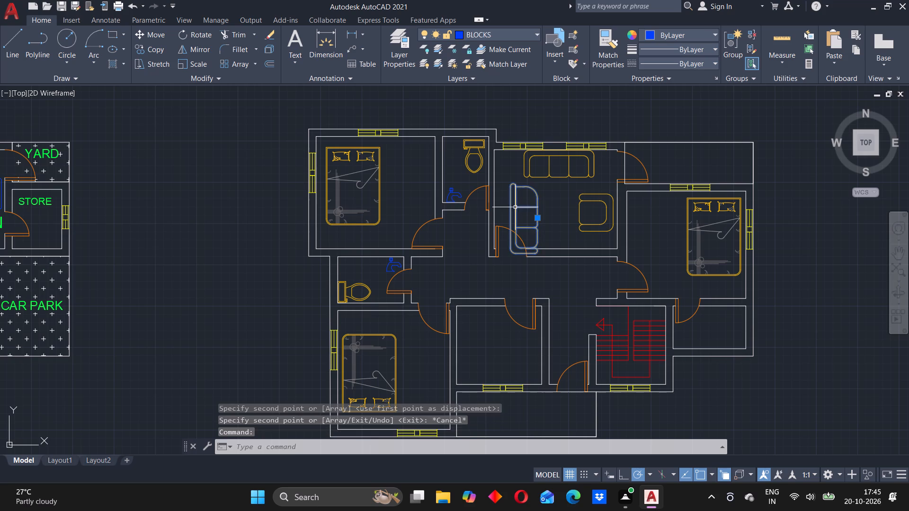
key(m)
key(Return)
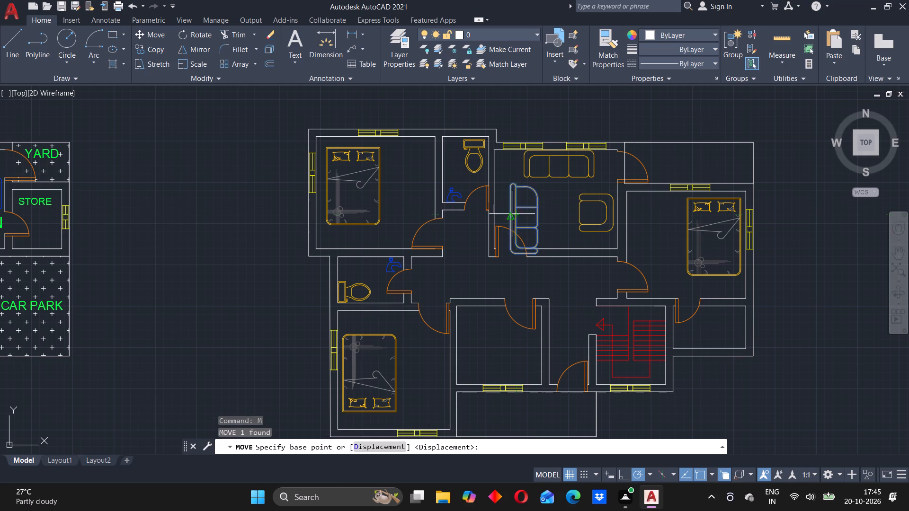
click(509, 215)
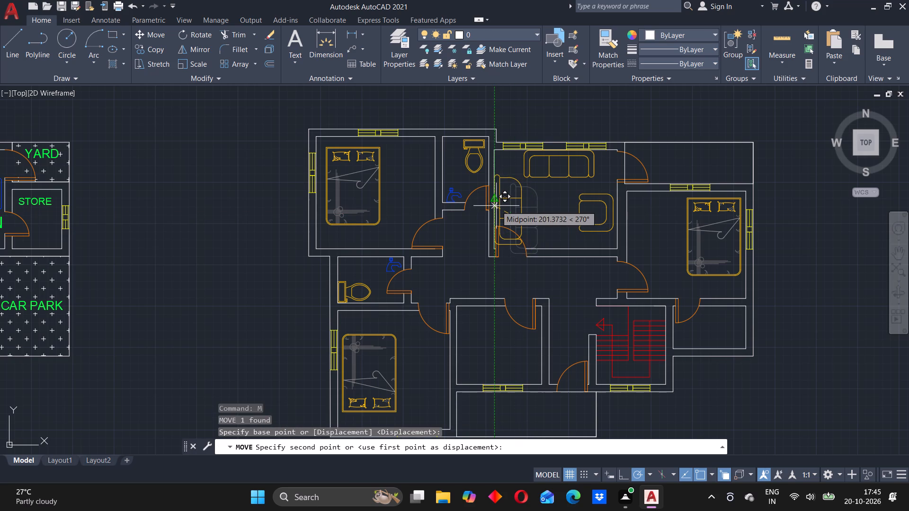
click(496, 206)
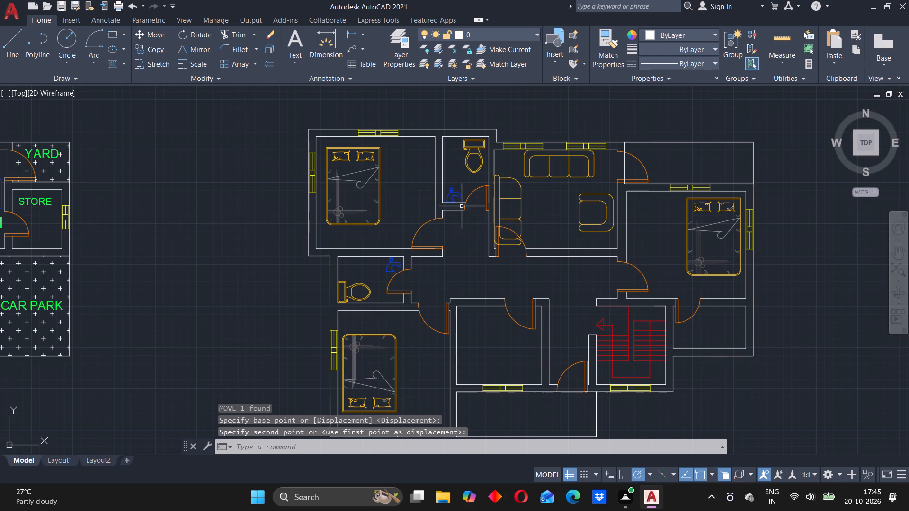
Copy the round coffee table from the family lounge to the middle of the redrawn plan's new seating group.
scroll(423, 196, down, 1)
click(69, 285)
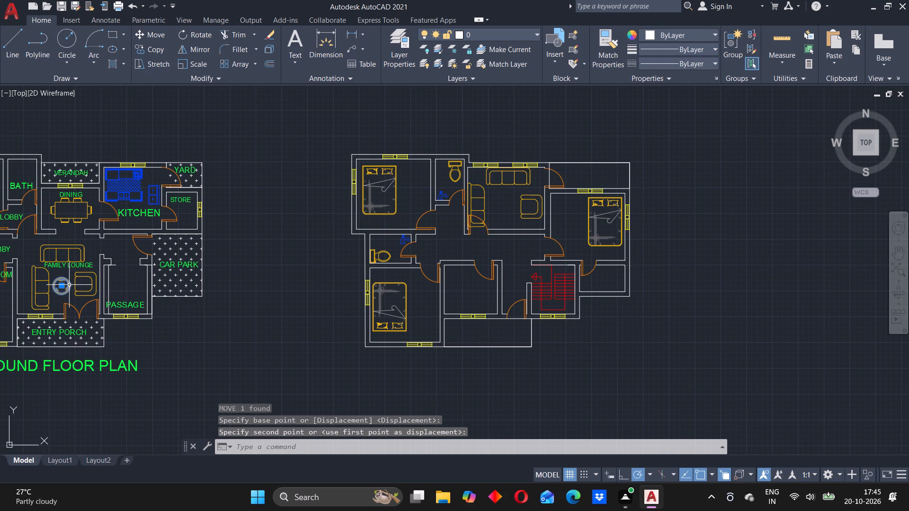
key(c)
key(o)
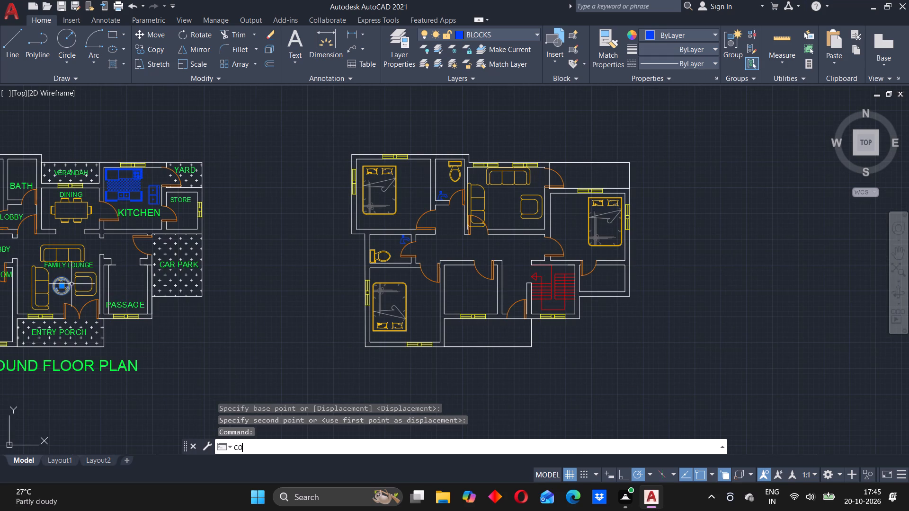
key(Return)
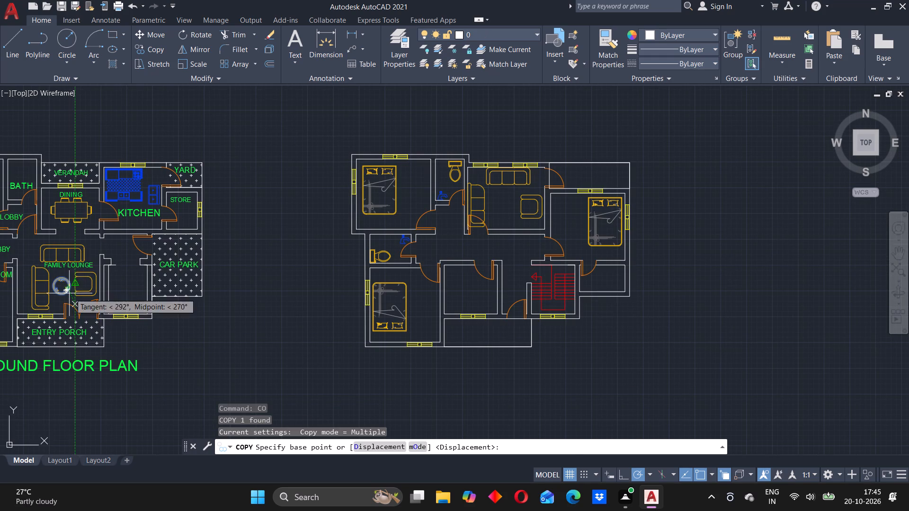
click(60, 287)
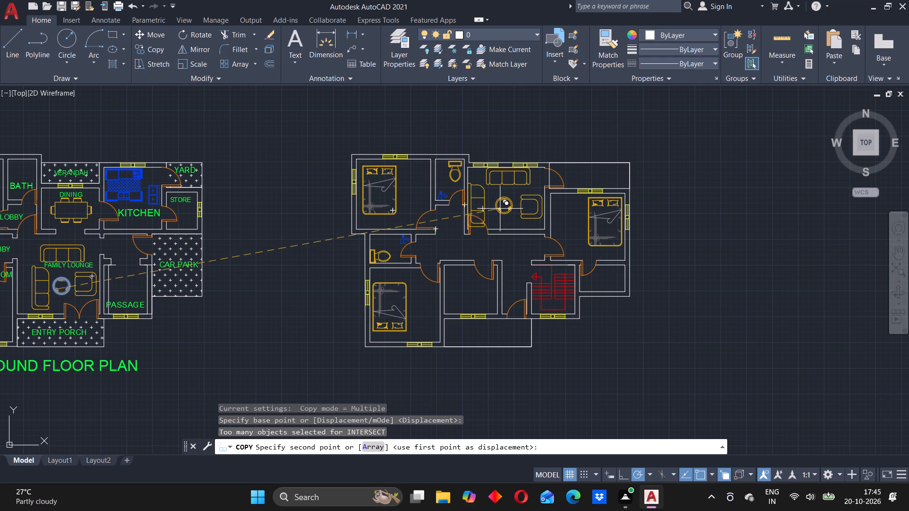
click(500, 207)
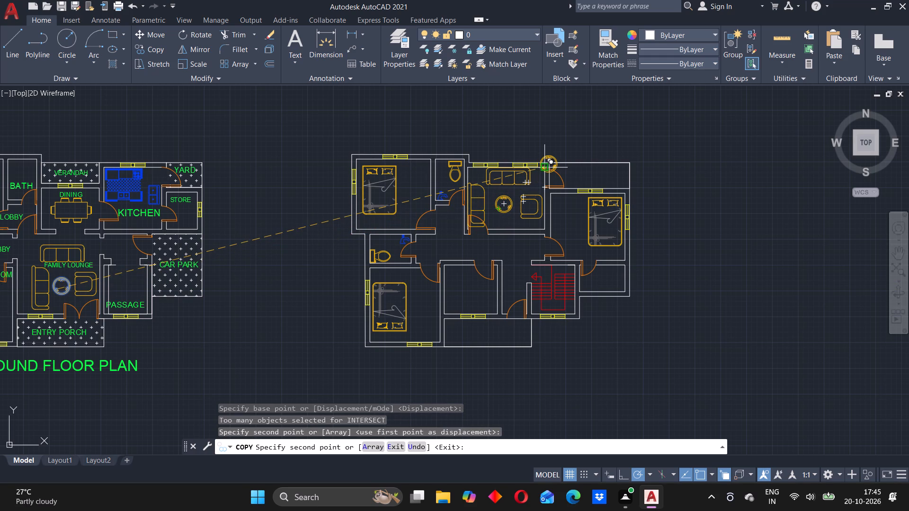
key(Escape)
Erase the copied armchair from the redrawn plan's north central room.
click(524, 200)
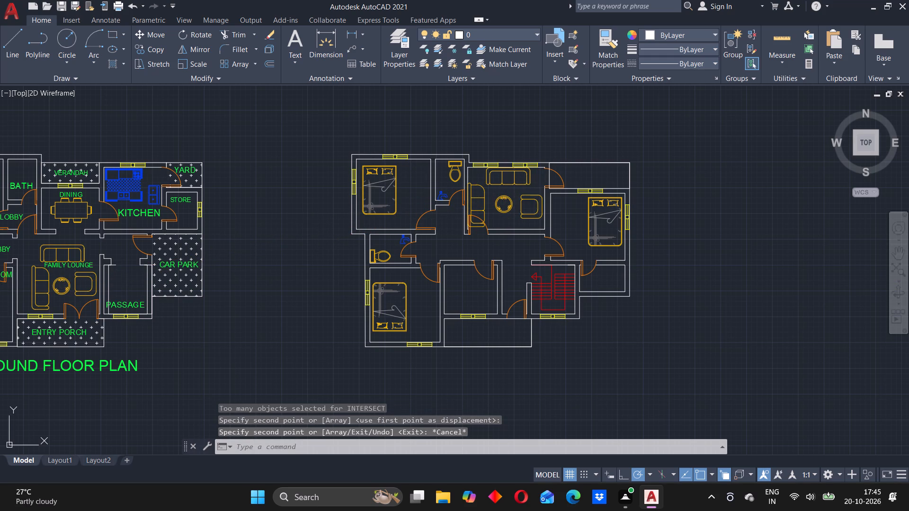
key(Delete)
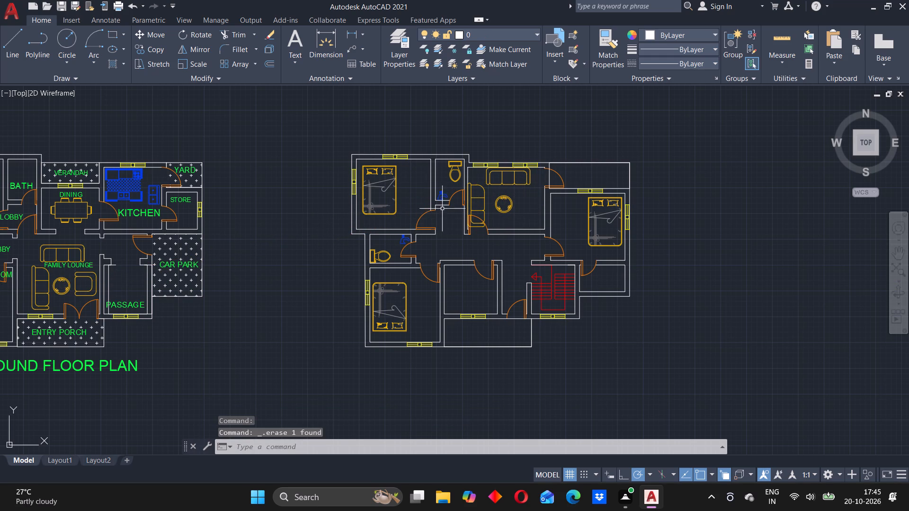
Rotate the sofa on the room's west wall half a turn about its north end so it faces west.
click(469, 194)
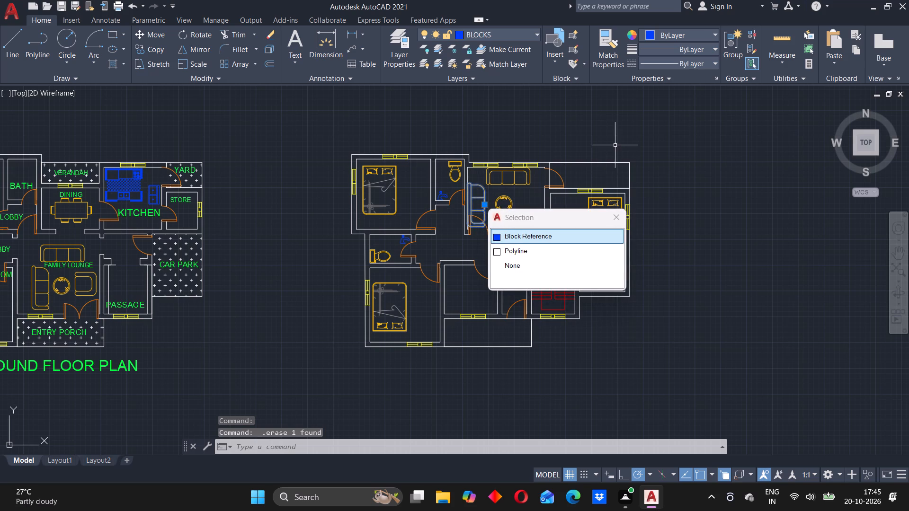
click(526, 238)
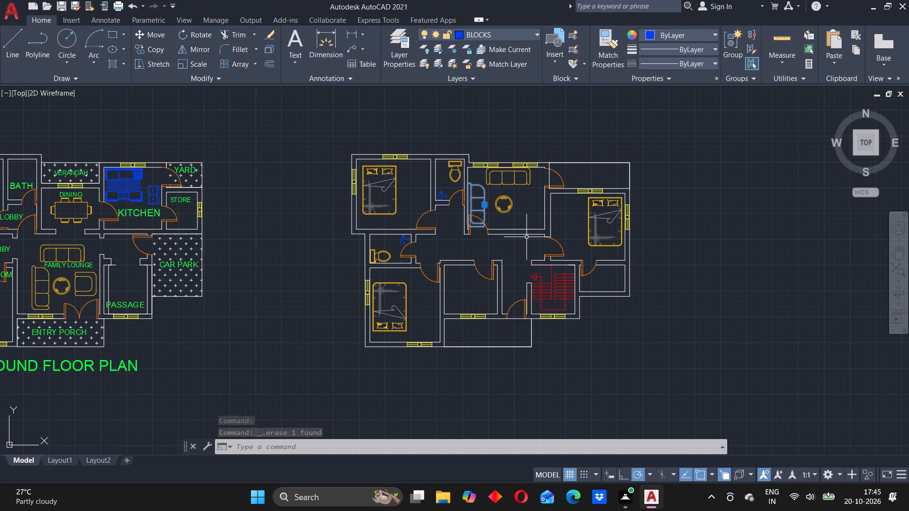
text(RO)
key(Return)
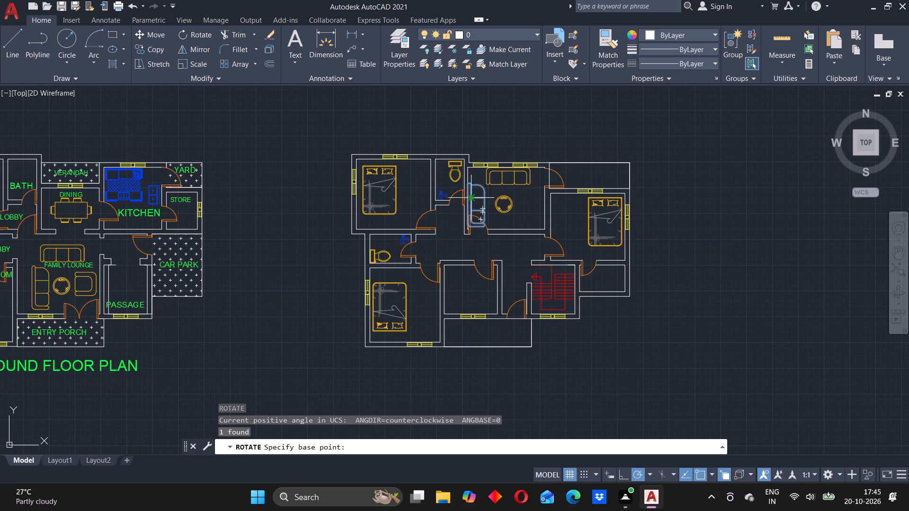
click(480, 182)
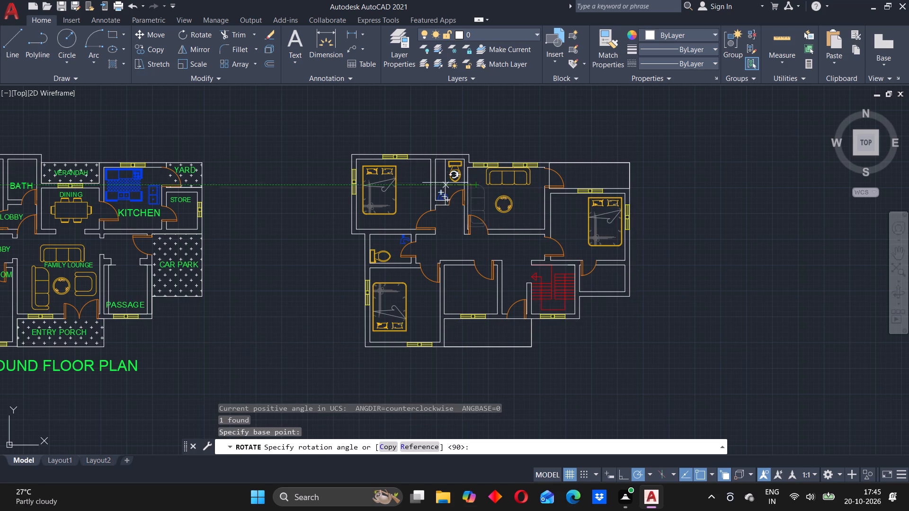
click(442, 183)
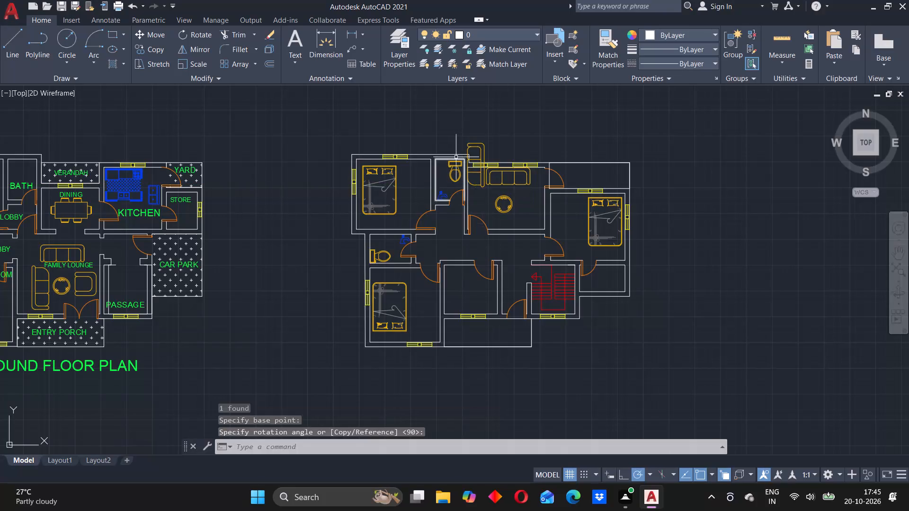
key(Escape)
Move the rotated sofa to the east wall of the redrawn plan's north central room, near the southeast corner.
click(475, 150)
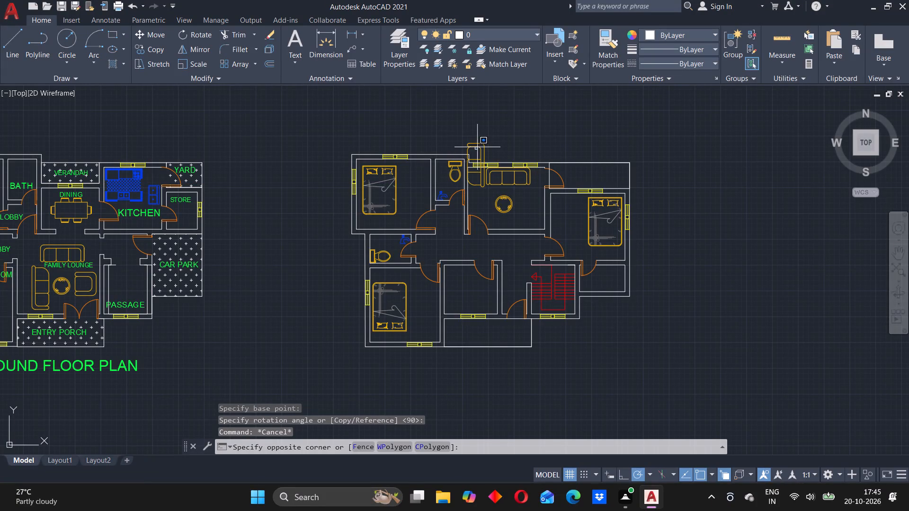
click(473, 143)
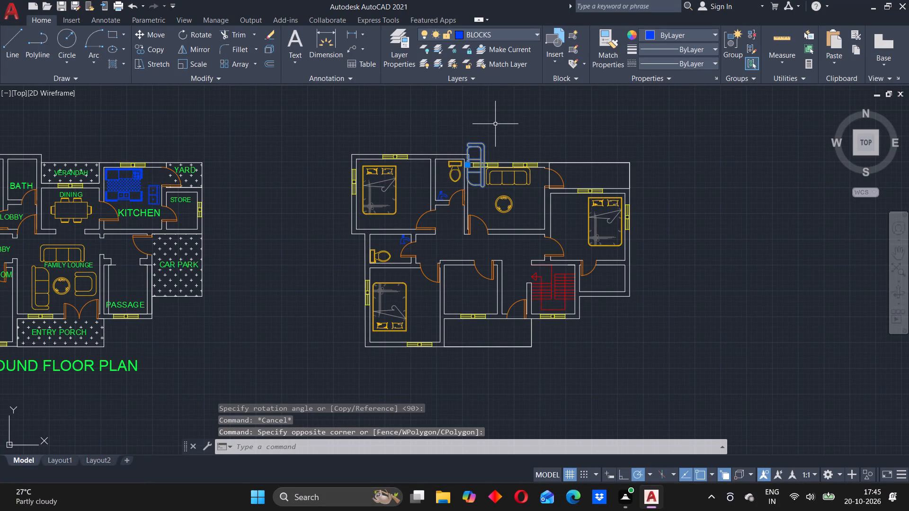
key(m)
key(Return)
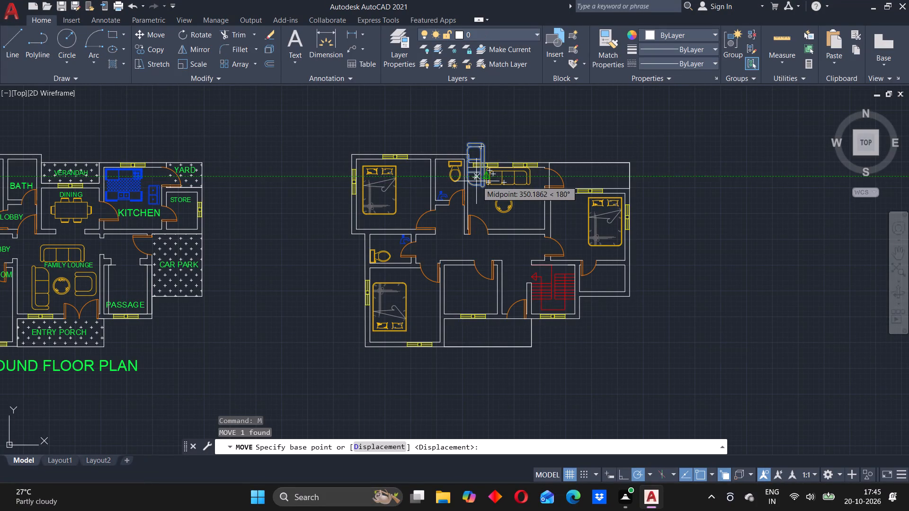
click(474, 185)
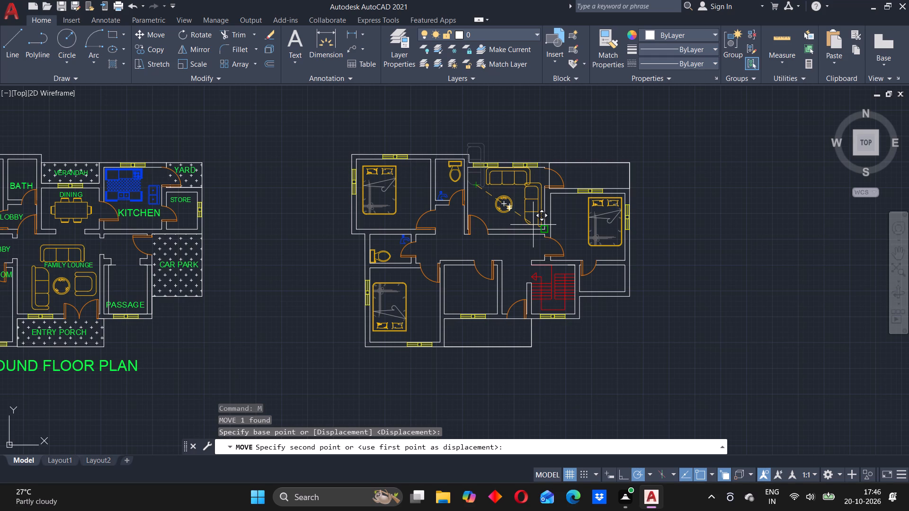
click(533, 225)
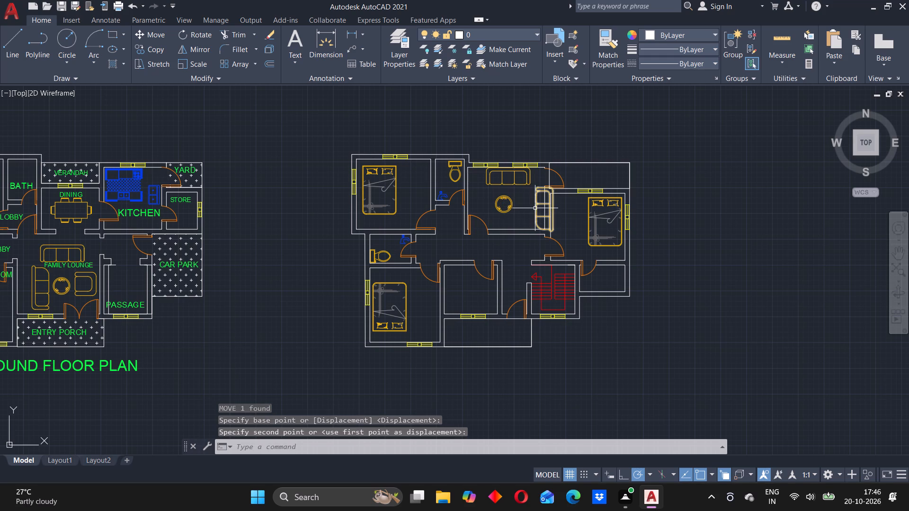
Move the sofa on the redrawn plan's north central room's east wall slightly west so it sits inside the room.
click(535, 207)
key(m)
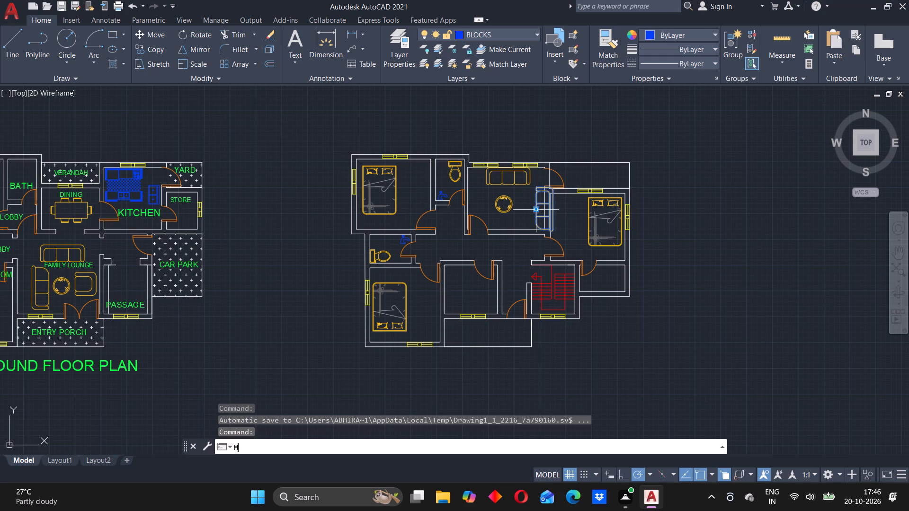
key(Return)
click(535, 208)
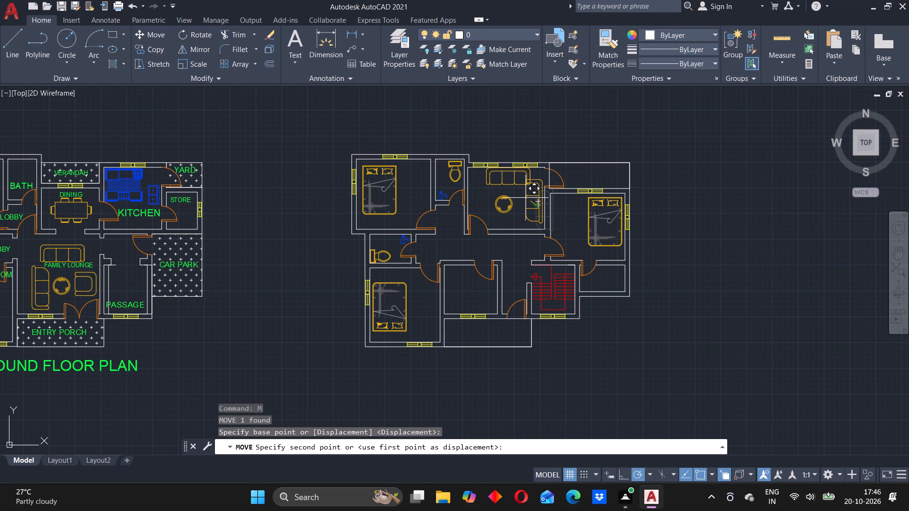
click(526, 198)
Move the sofa on the same room's north wall a short distance west, clear of the east sofa.
click(502, 181)
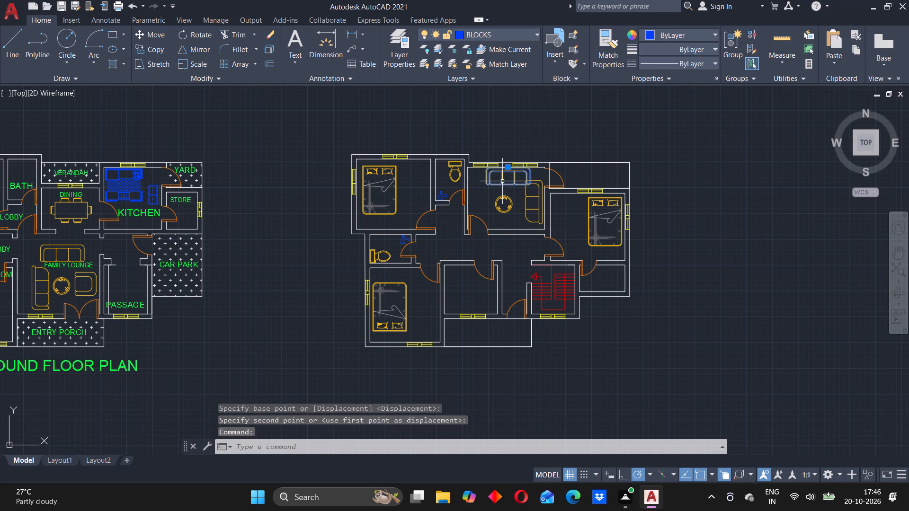
key(m)
key(Return)
click(501, 181)
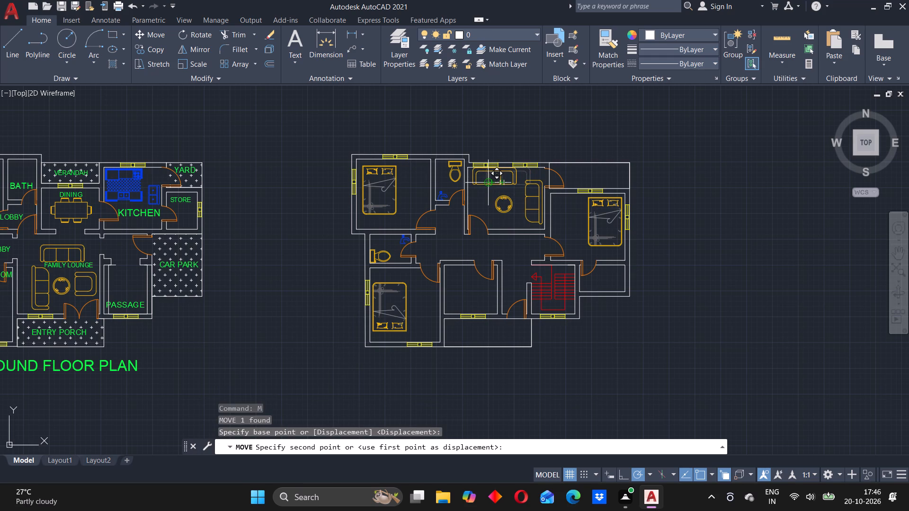
click(495, 185)
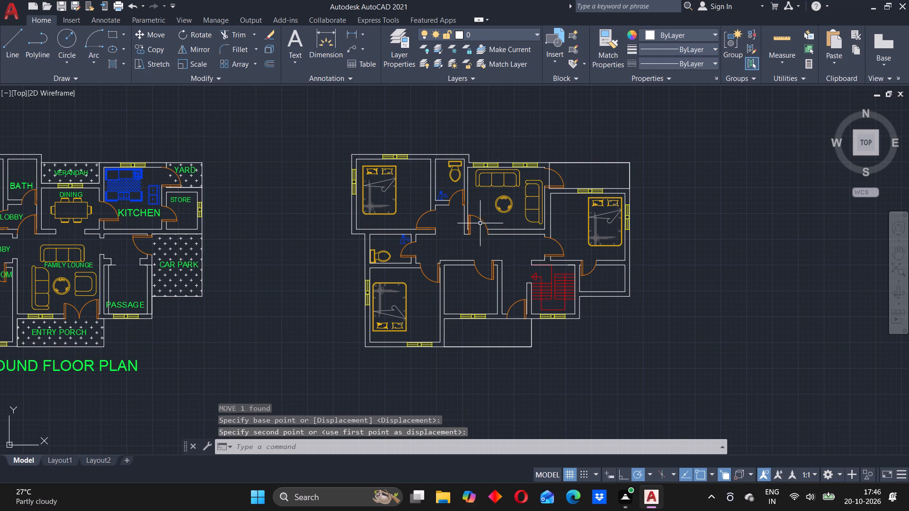
Examine the redrawn plan's rooms, furniture, fixtures and stairs against the labelled ground floor plan.
scroll(480, 223, down, 2)
middle_drag(460, 214, 463, 168)
scroll(472, 176, up, 2)
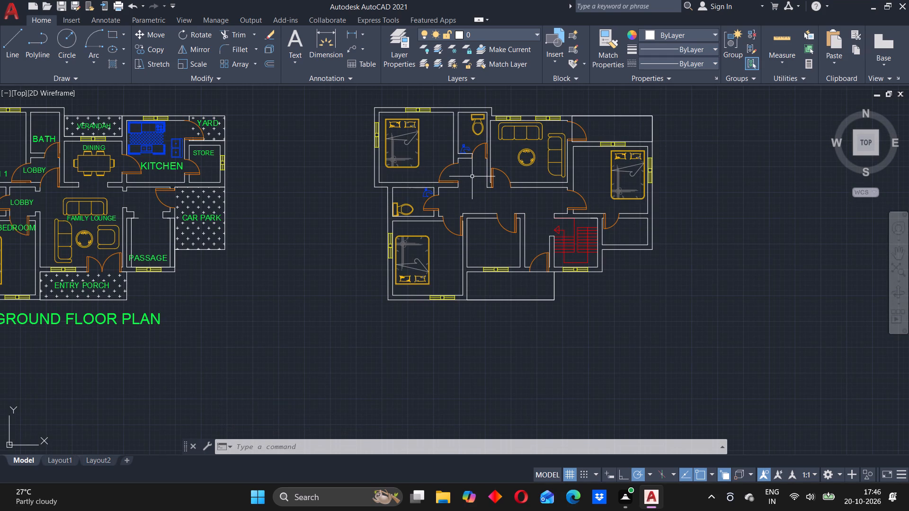
scroll(521, 208, up, 1)
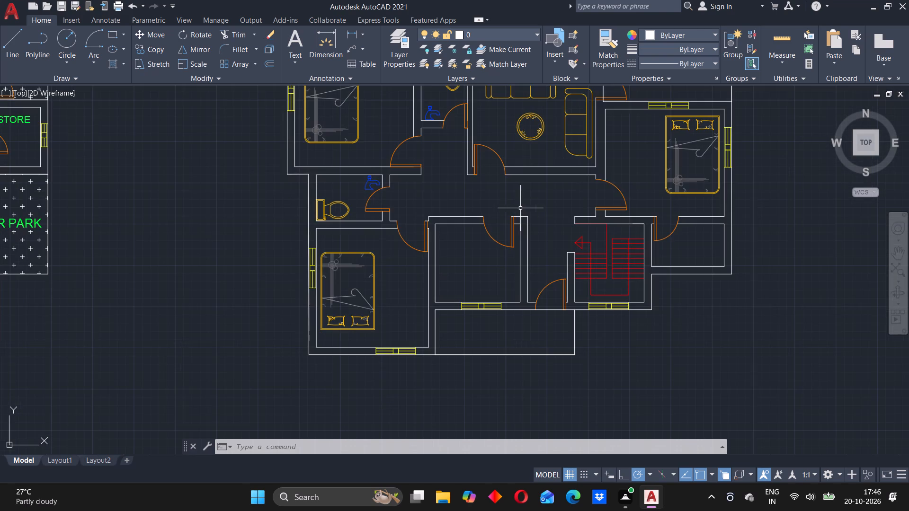
scroll(517, 204, down, 1)
middle_drag(530, 231, 480, 239)
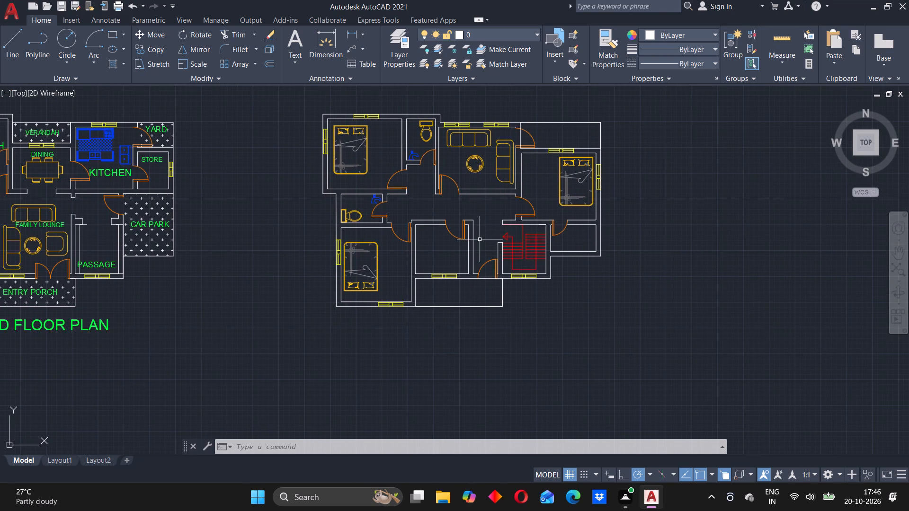
middle_drag(487, 209, 473, 224)
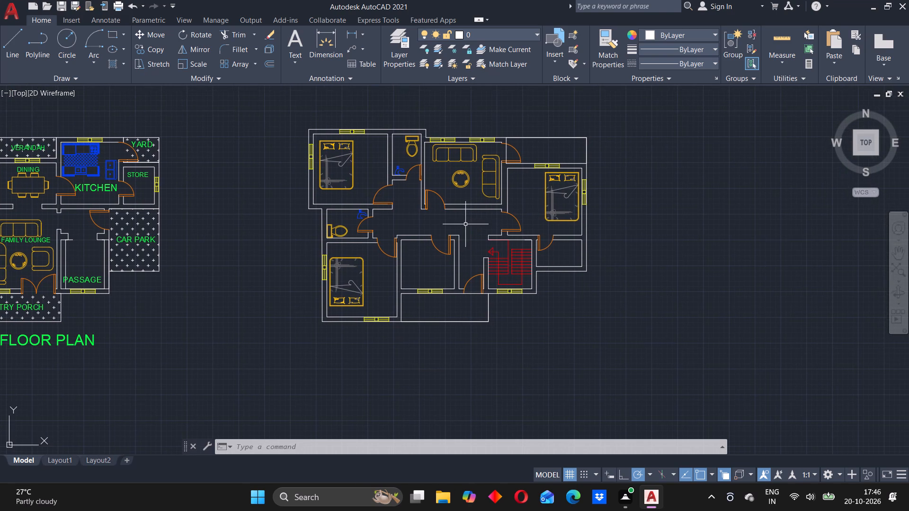
scroll(465, 224, down, 2)
middle_drag(454, 235, 461, 221)
scroll(457, 216, up, 2)
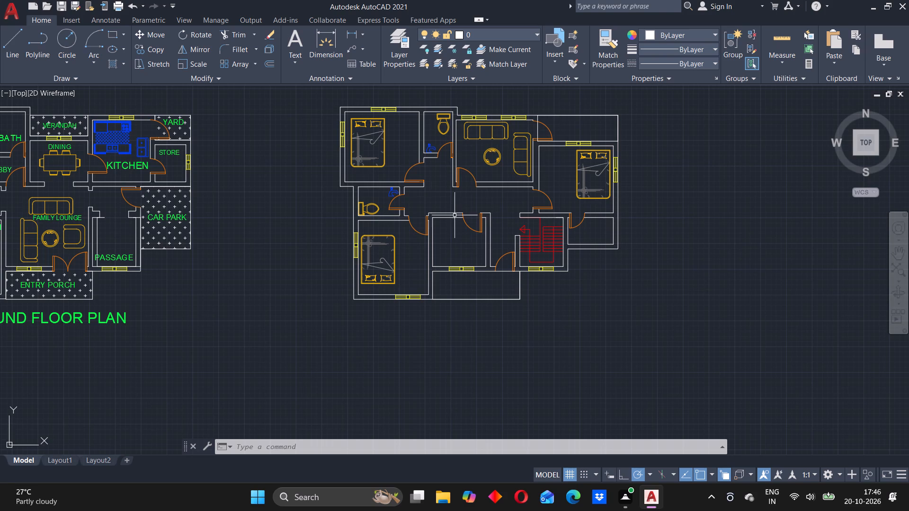
scroll(445, 187, down, 2)
middle_click(442, 187)
scroll(442, 187, up, 3)
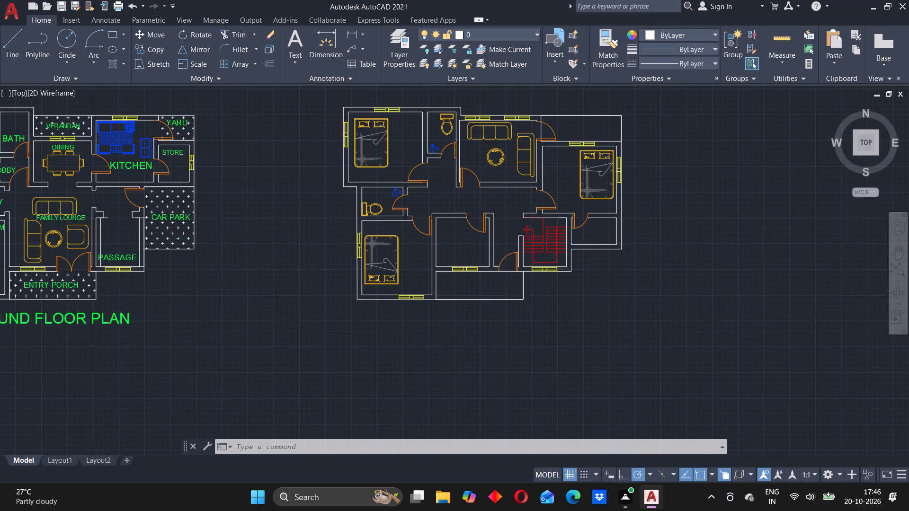
middle_drag(442, 187, 362, 247)
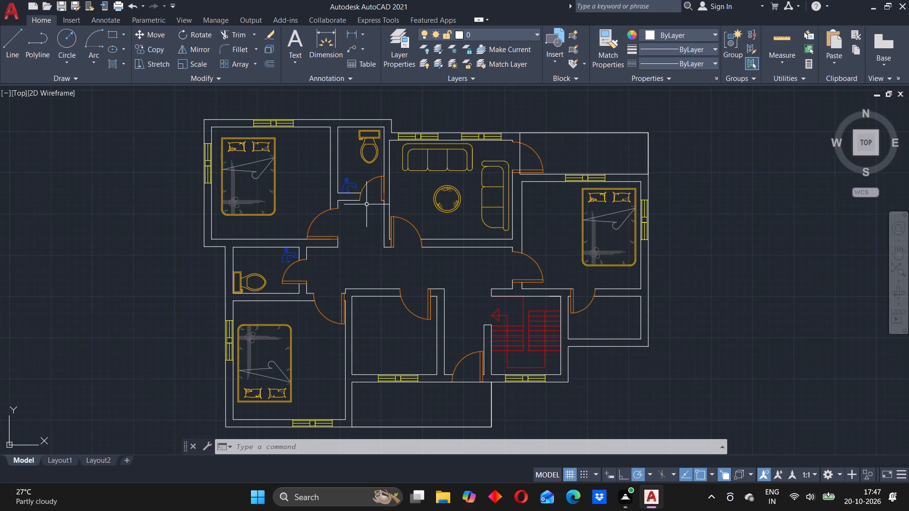
scroll(357, 224, down, 1)
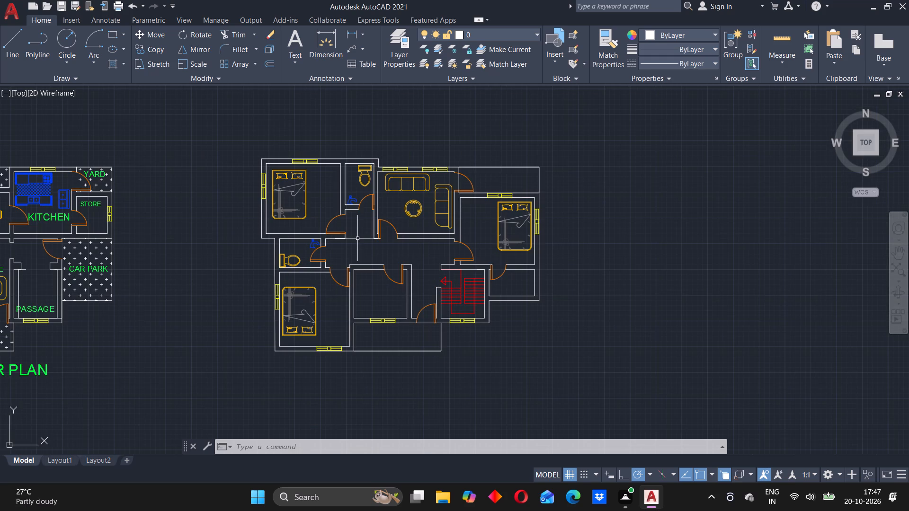
scroll(357, 239, up, 1)
middle_drag(467, 261, 444, 266)
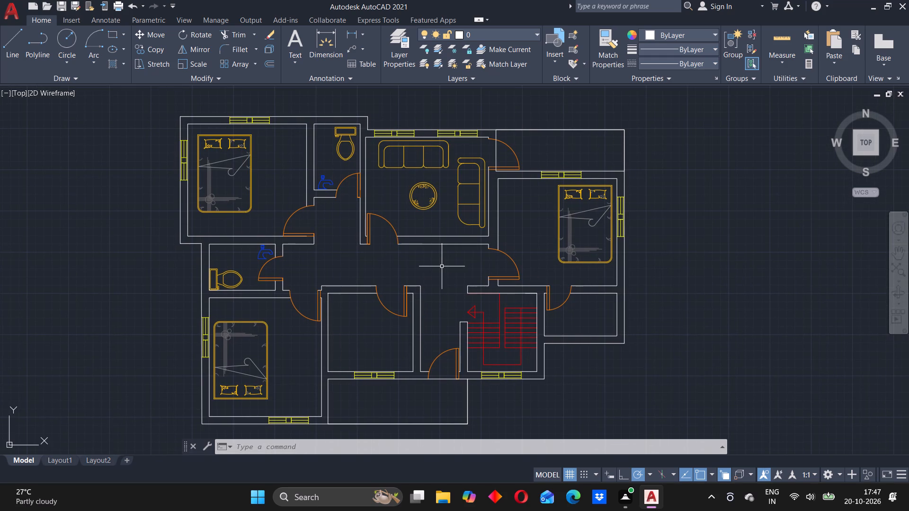
middle_drag(439, 266, 400, 264)
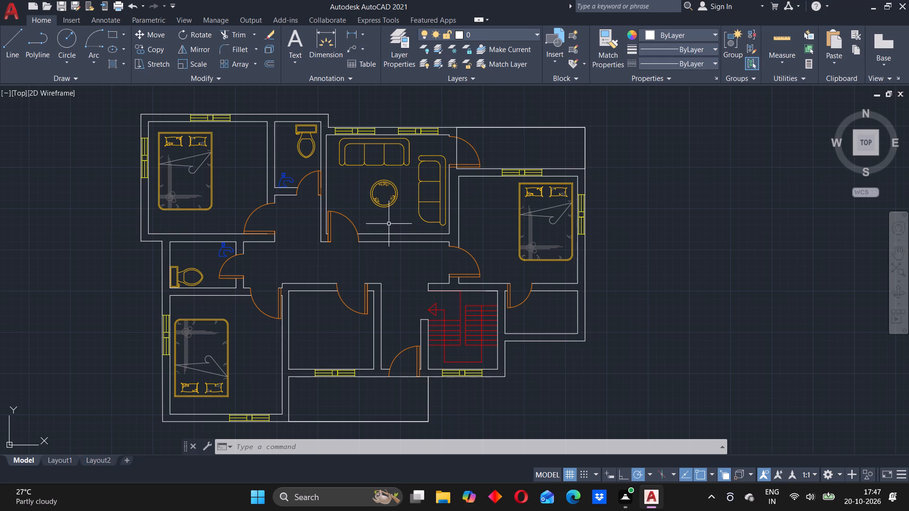
scroll(404, 273, up, 1)
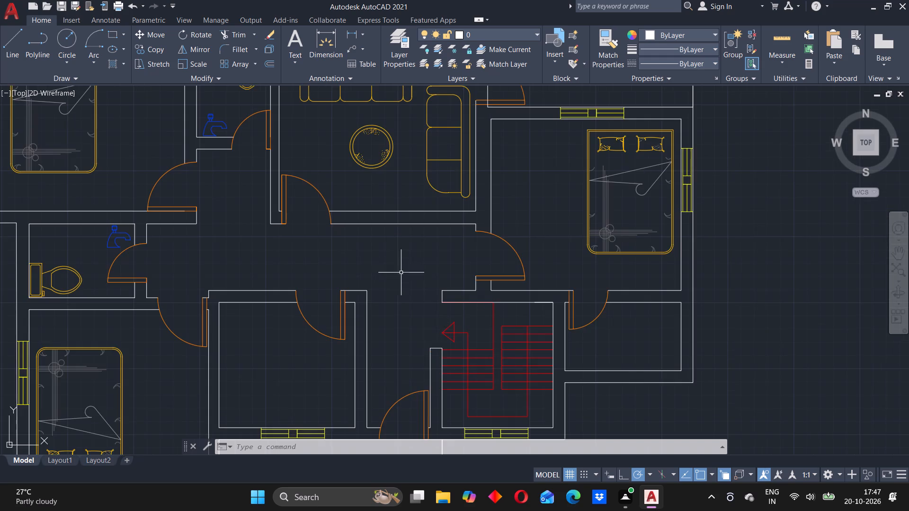
middle_drag(384, 263, 432, 248)
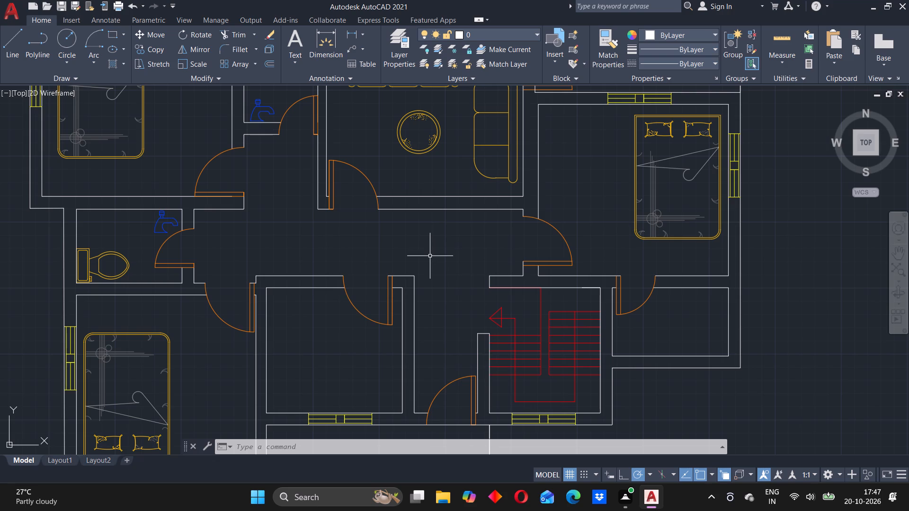
scroll(377, 243, down, 1)
middle_drag(377, 243, 405, 239)
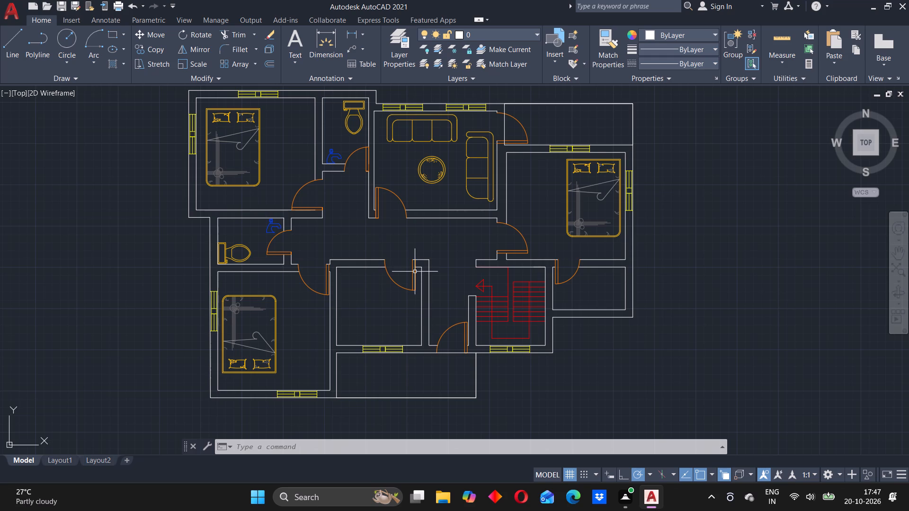
scroll(405, 243, up, 1)
middle_drag(446, 229, 439, 233)
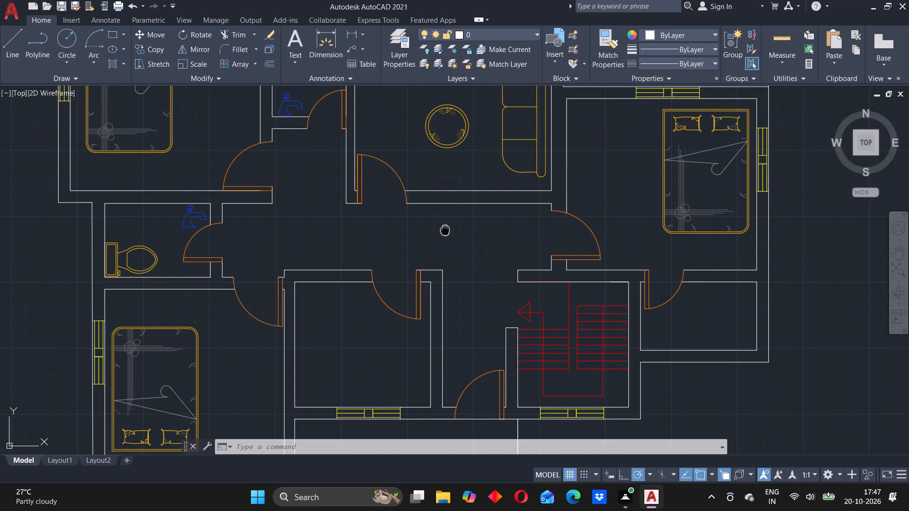
middle_drag(439, 233, 375, 252)
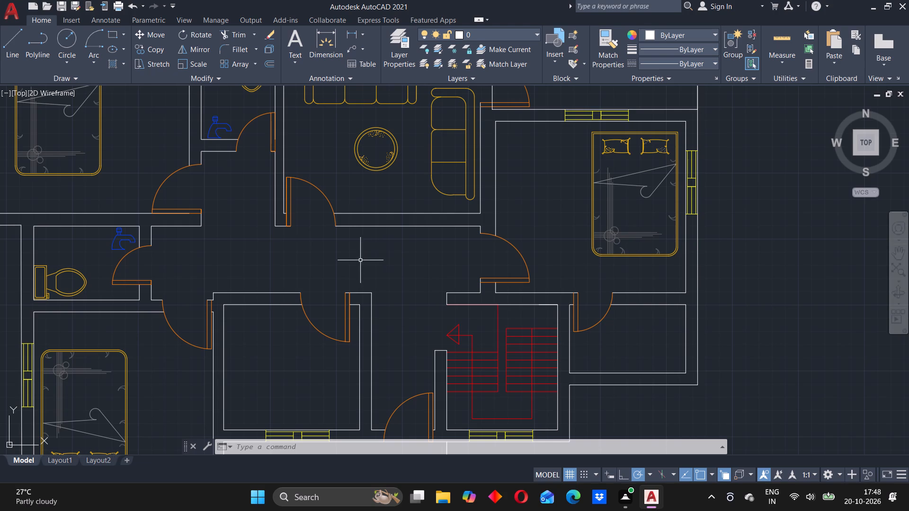
scroll(360, 259, down, 2)
middle_drag(297, 282, 562, 242)
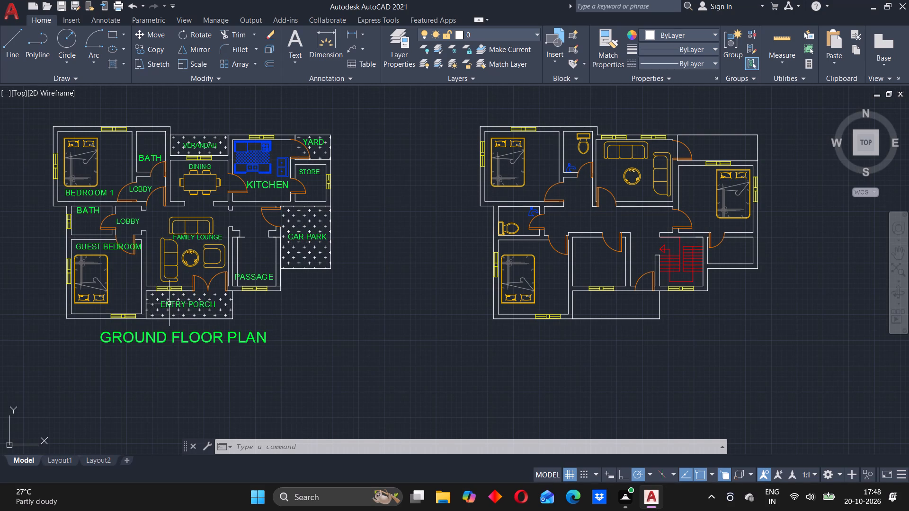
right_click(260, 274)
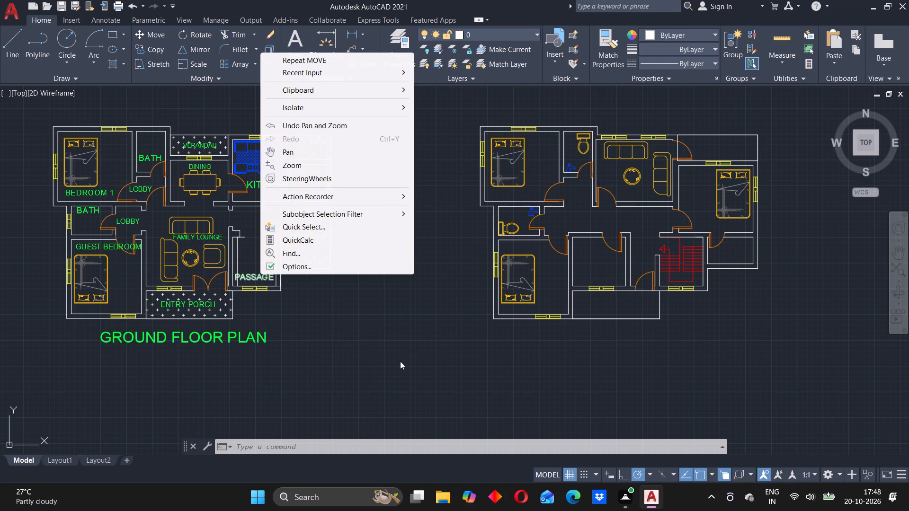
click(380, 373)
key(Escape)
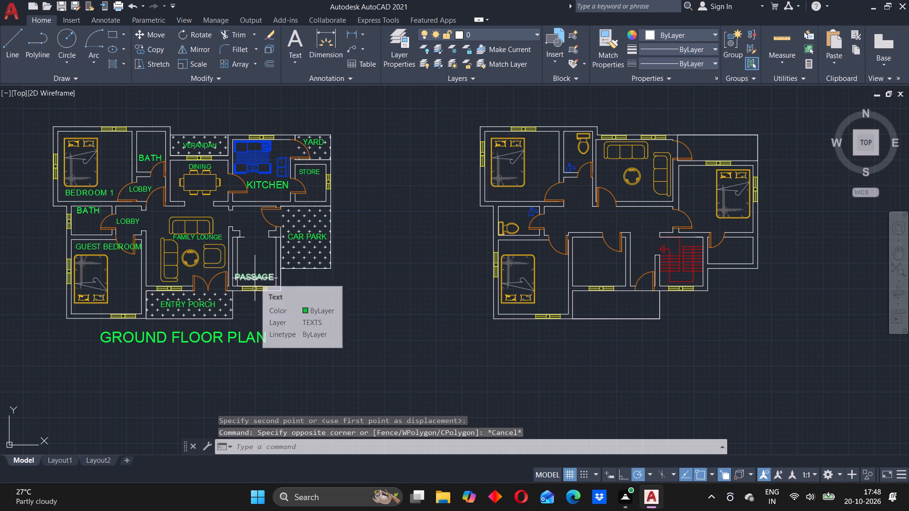
Copy the BEDROOM 1 label from the ground floor plan into the redrawn plan's northwest bedroom and east bedroom.
click(89, 192)
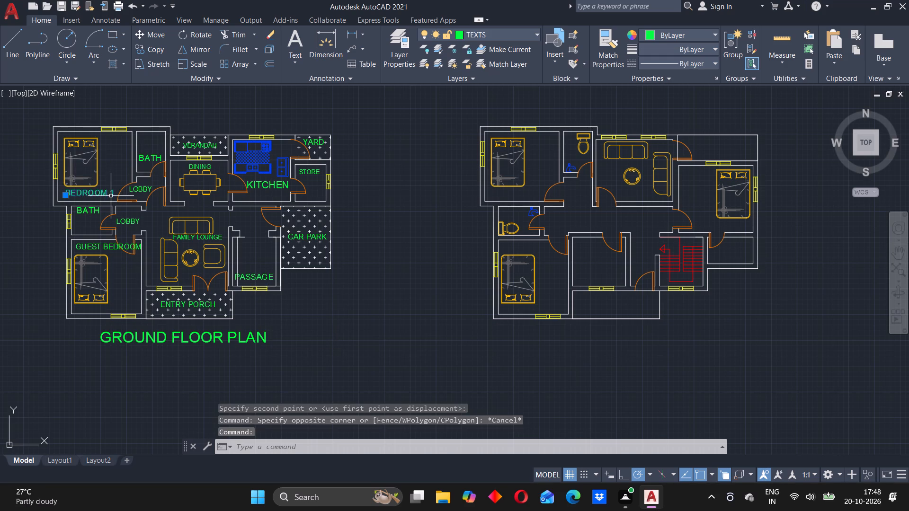
key(c)
key(o)
key(Return)
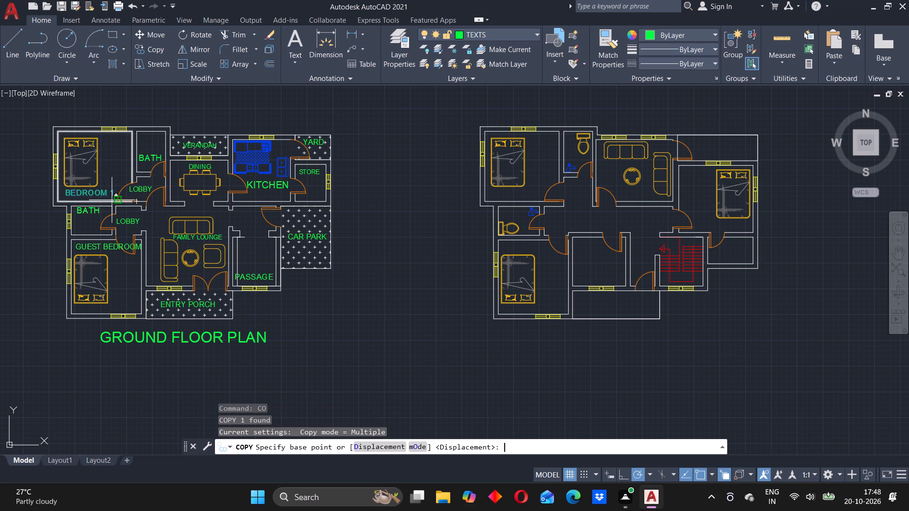
click(103, 194)
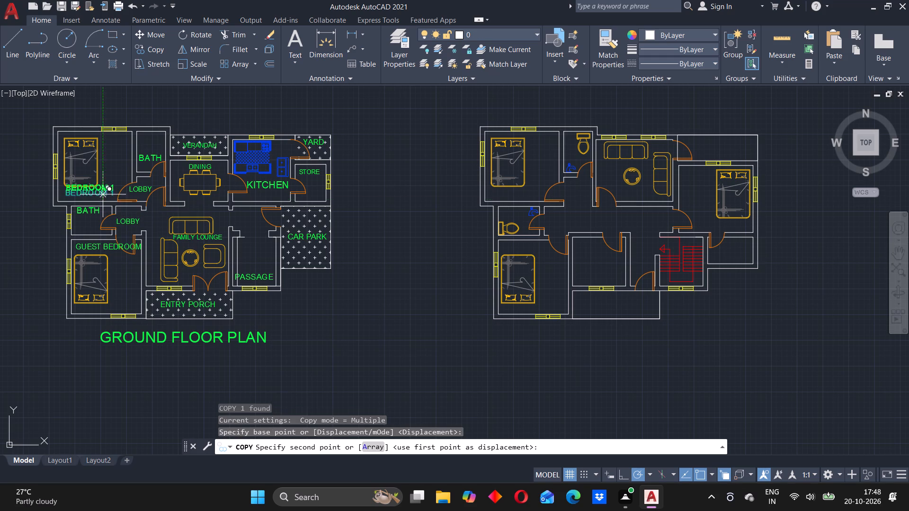
click(532, 200)
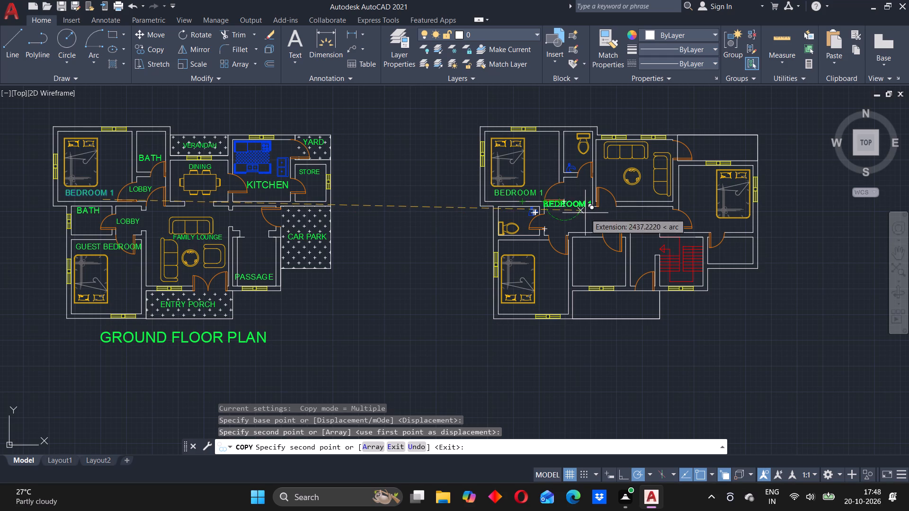
click(741, 230)
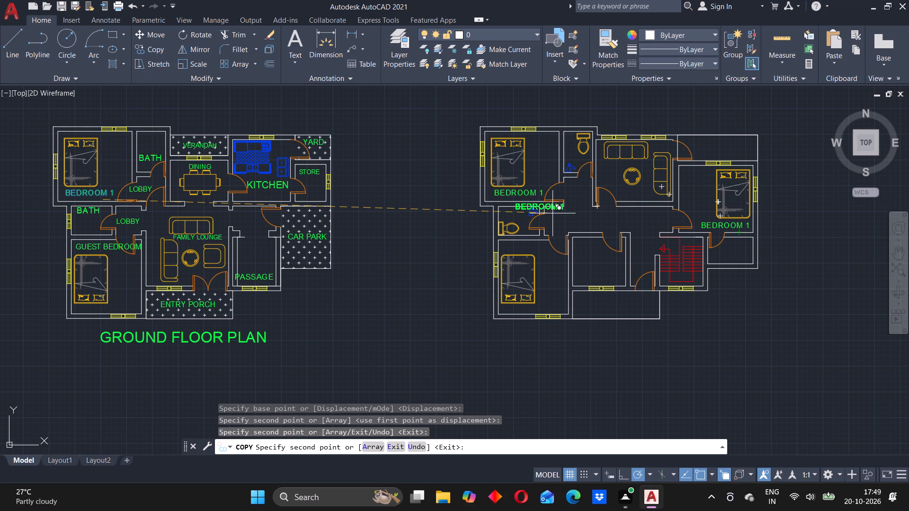
key(Escape)
Change the BEDROOM 1 label in the redrawn plan's northwest bedroom to MADAM'S BEDROOM.
double_click(519, 193)
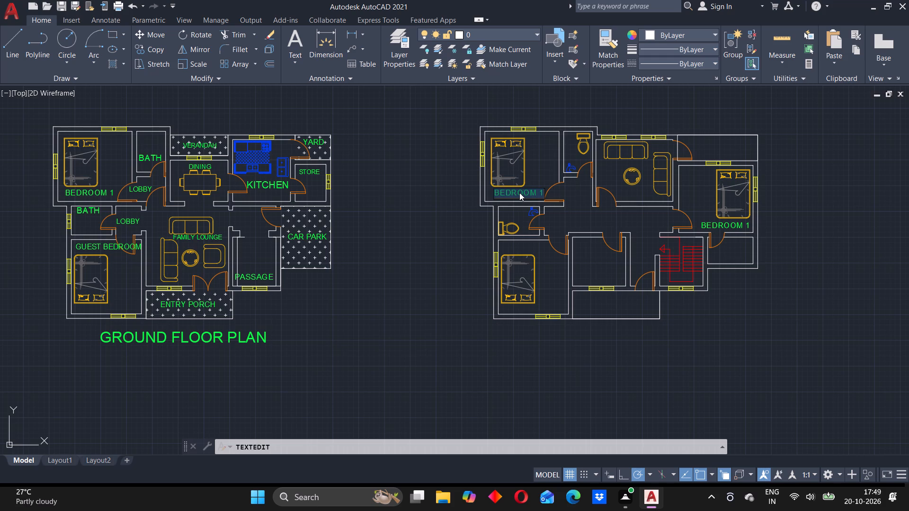
text(MA)
text(DAMS)
key(BackSpace)
key(apostrophe)
key(s)
key(space)
text(BEDR)
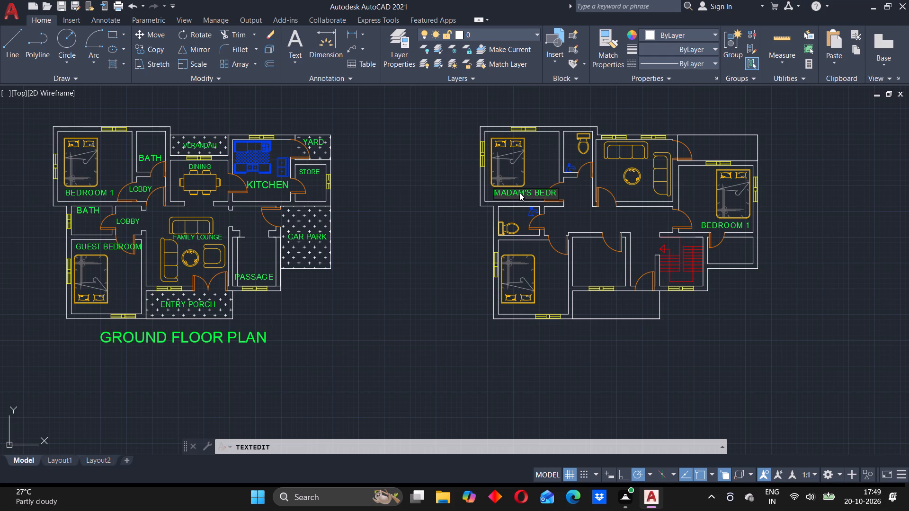
text(OOM)
key(Return)
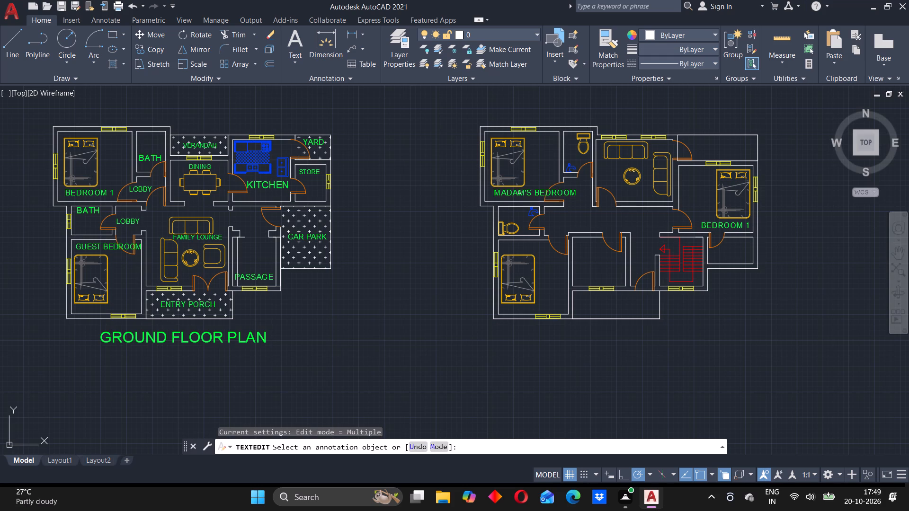
click(567, 192)
key(Escape)
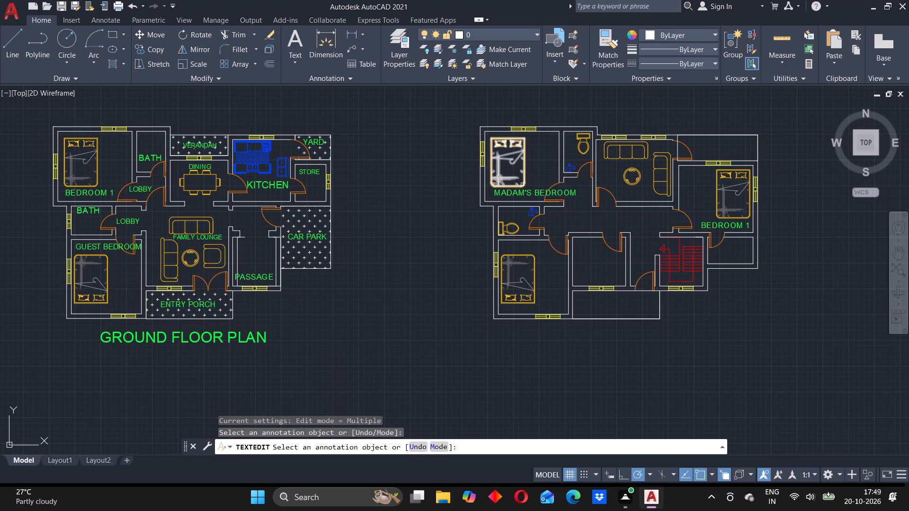
key(Escape)
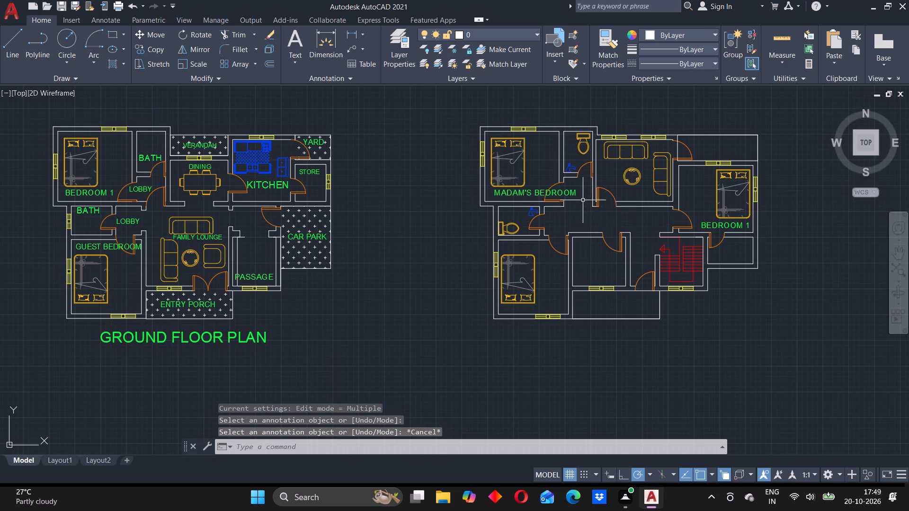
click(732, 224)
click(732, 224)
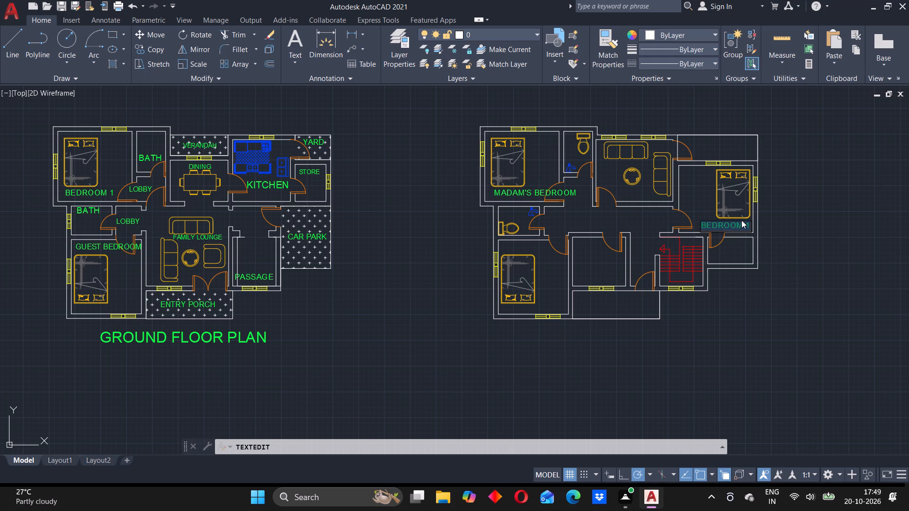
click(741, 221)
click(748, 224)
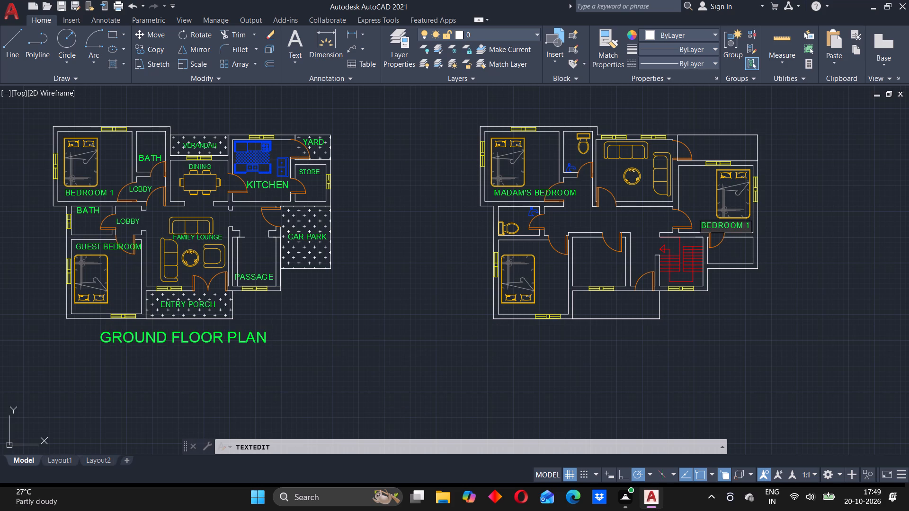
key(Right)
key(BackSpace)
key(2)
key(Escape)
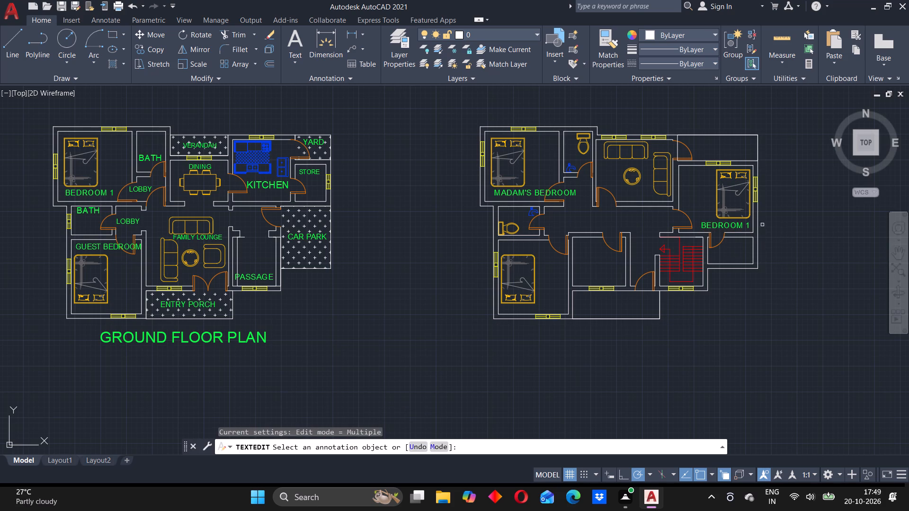
Change the label in the redrawn plan's east bedroom to BEDROOM 2.
double_click(743, 225)
click(747, 225)
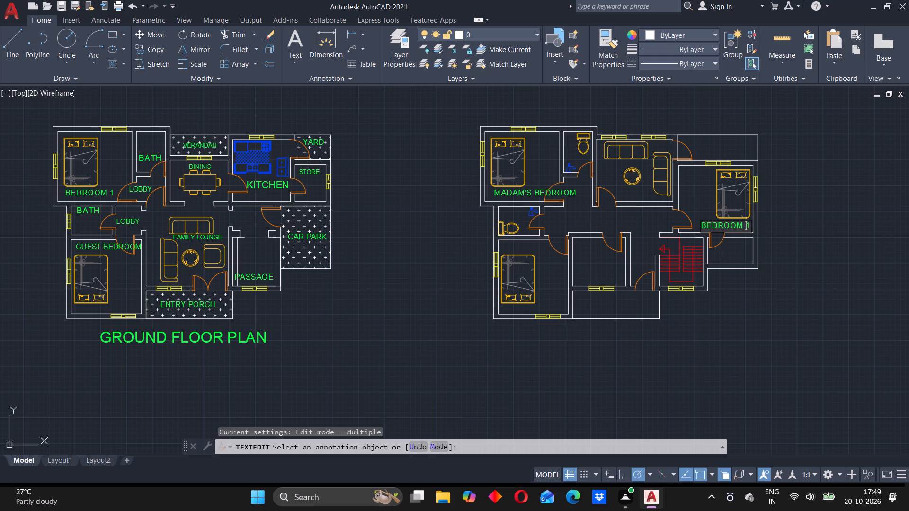
key(Right)
key(BackSpace)
key(2)
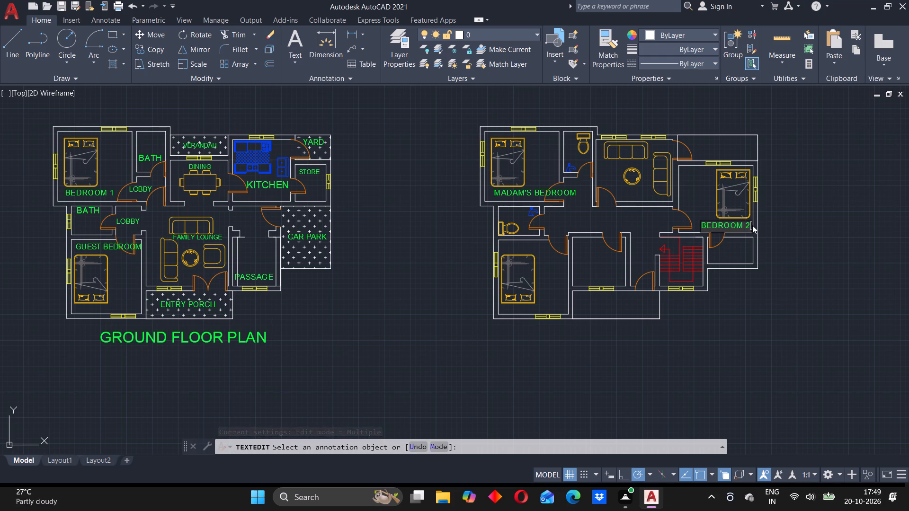
click(764, 225)
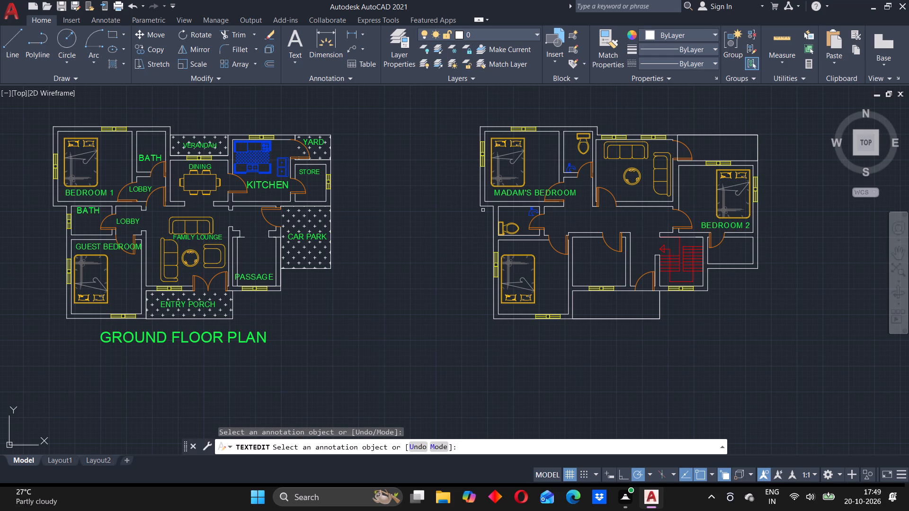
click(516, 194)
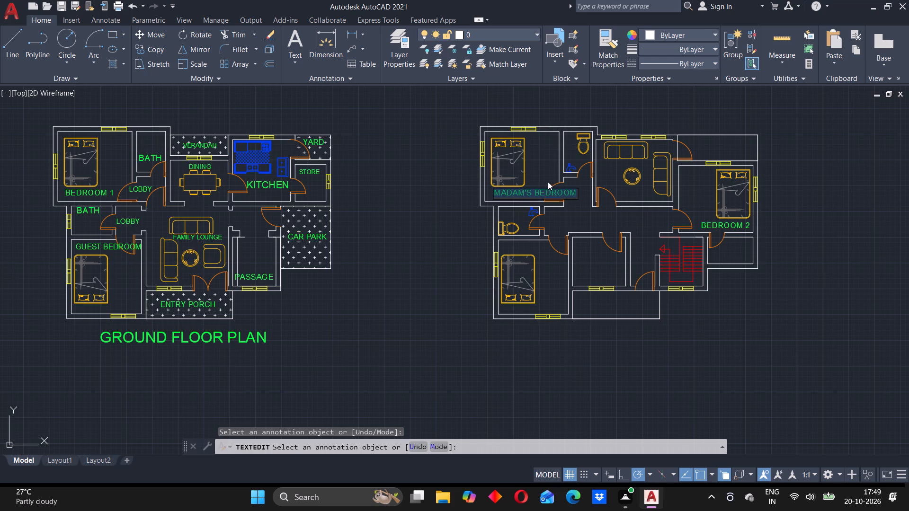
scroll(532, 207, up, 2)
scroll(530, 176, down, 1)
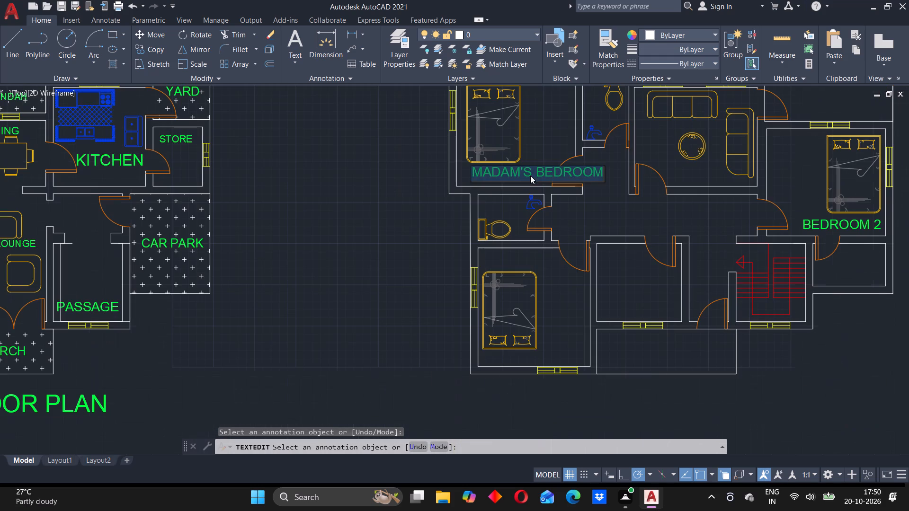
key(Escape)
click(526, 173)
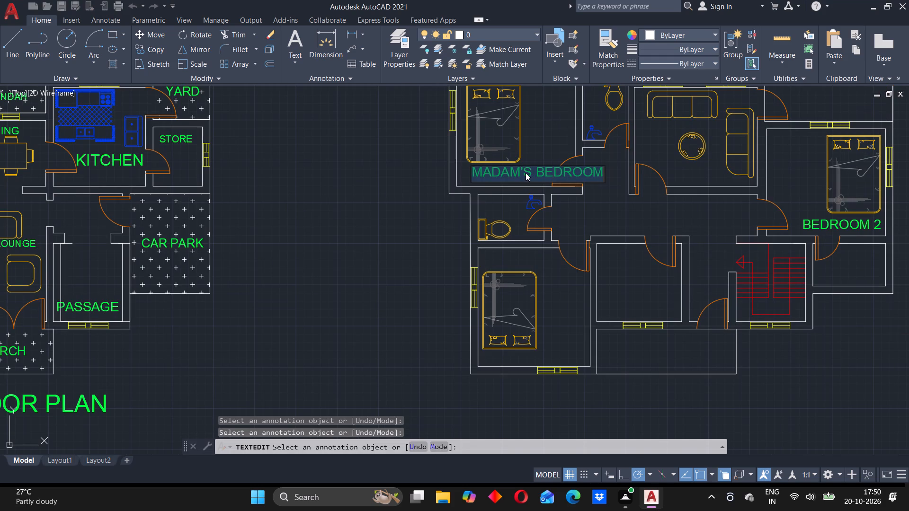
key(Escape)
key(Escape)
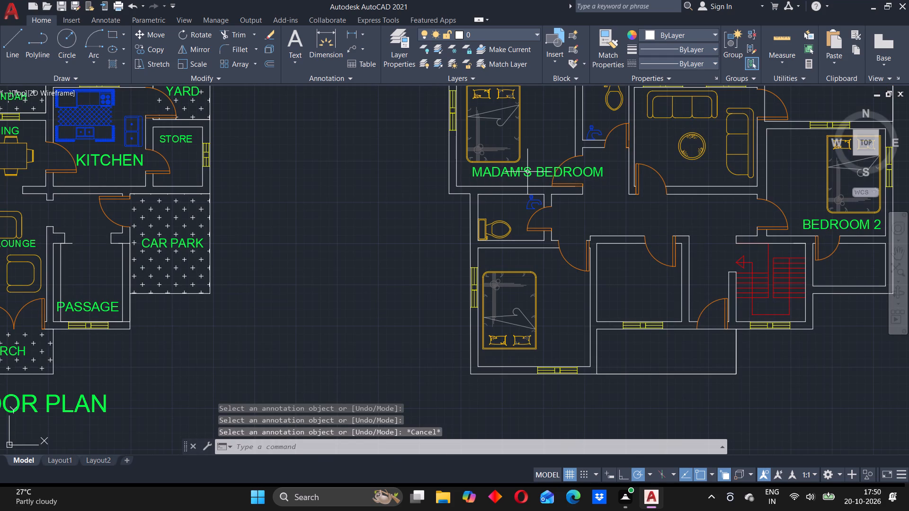
Scale the MADAM'S BEDROOM label down from its east end so it is narrow enough for the northwest bedroom.
click(521, 173)
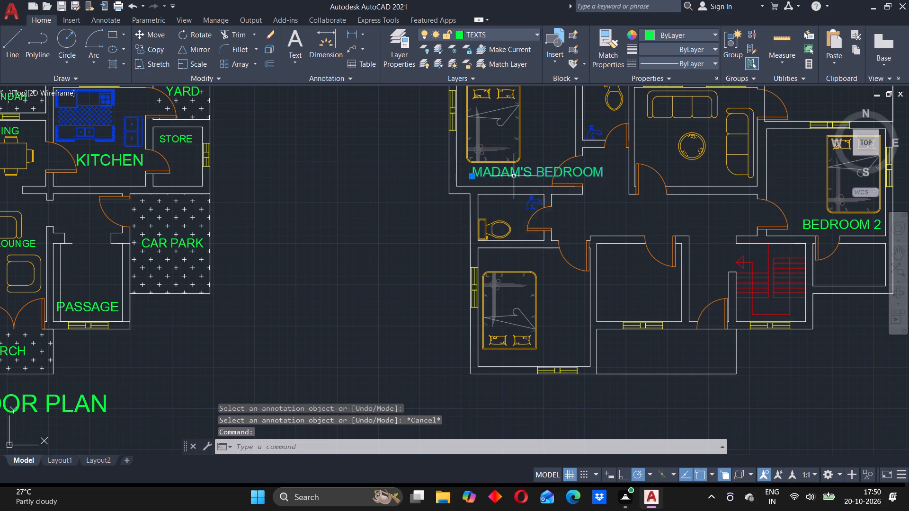
text(SC)
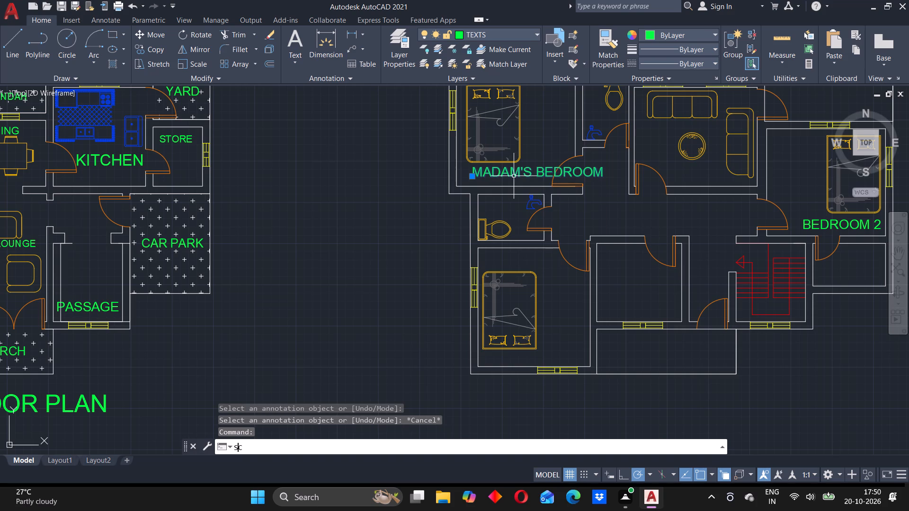
key(Return)
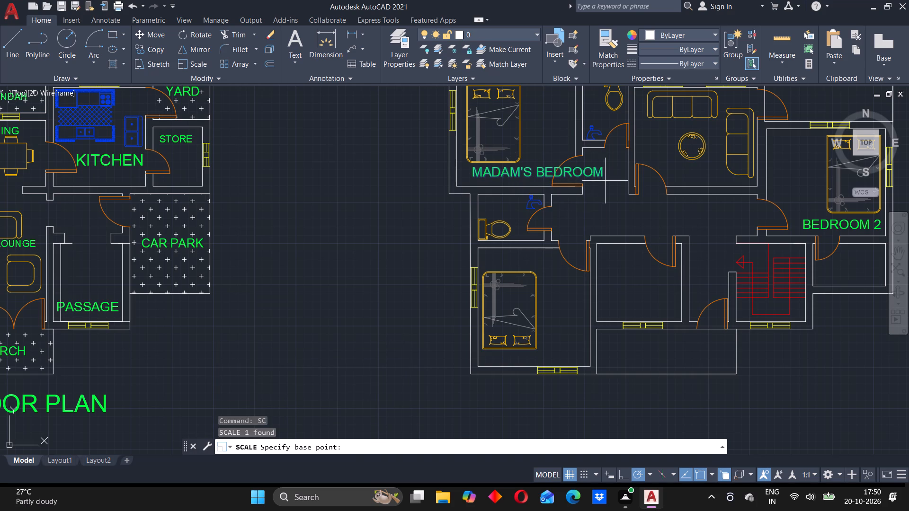
click(601, 175)
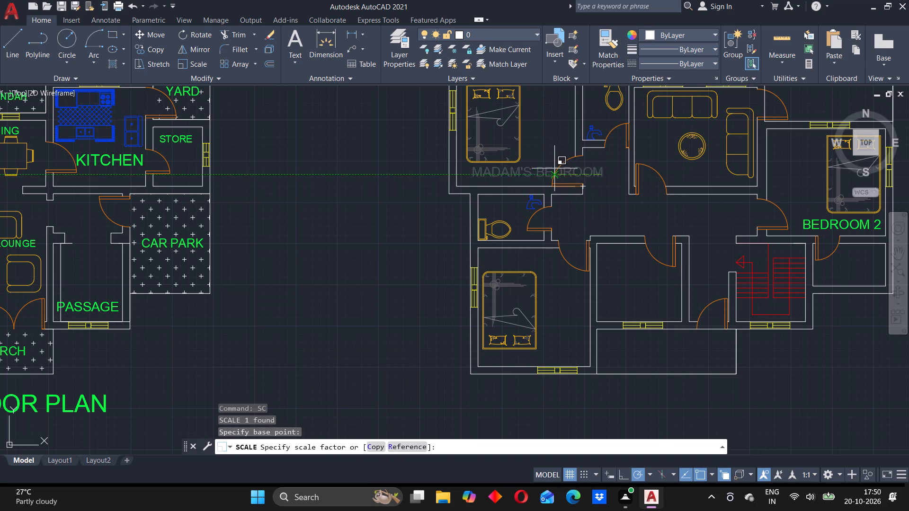
click(558, 168)
Move the MADAM'S BEDROOM label west so it sits inside the northwest bedroom below the bed, and clear the selection.
click(566, 175)
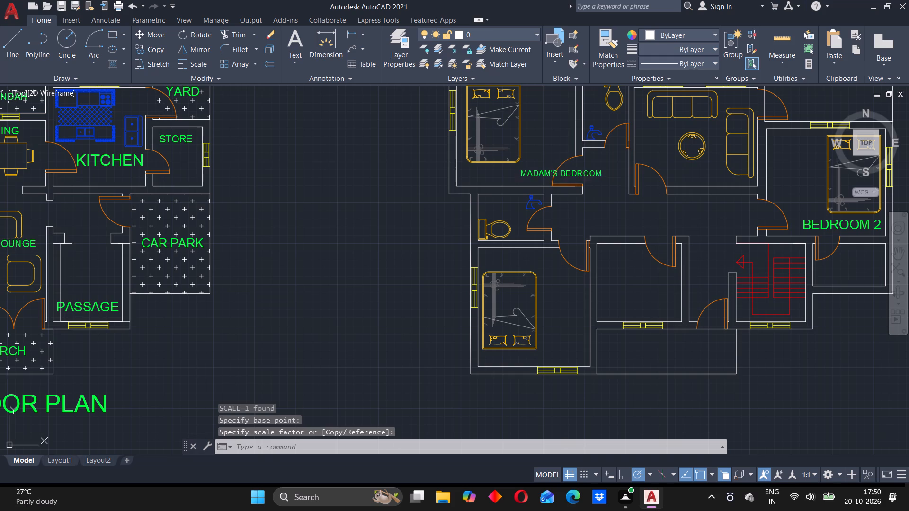
click(519, 175)
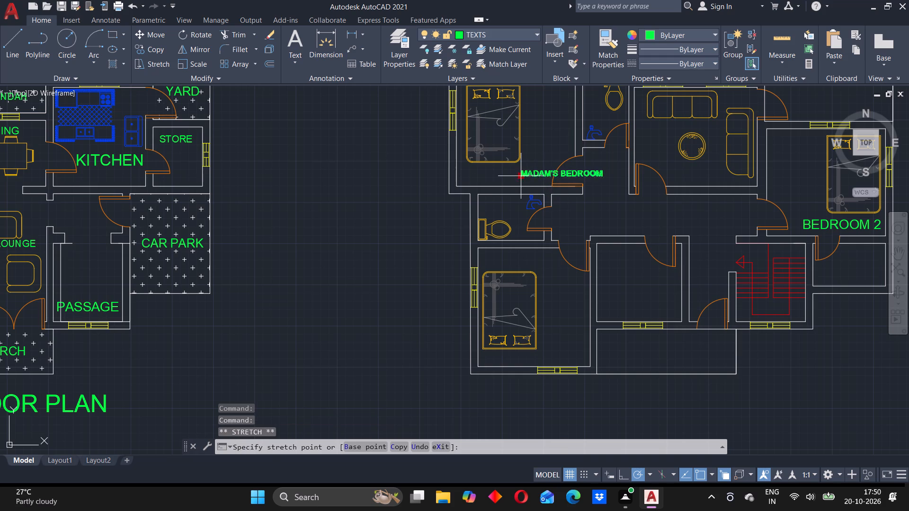
click(466, 175)
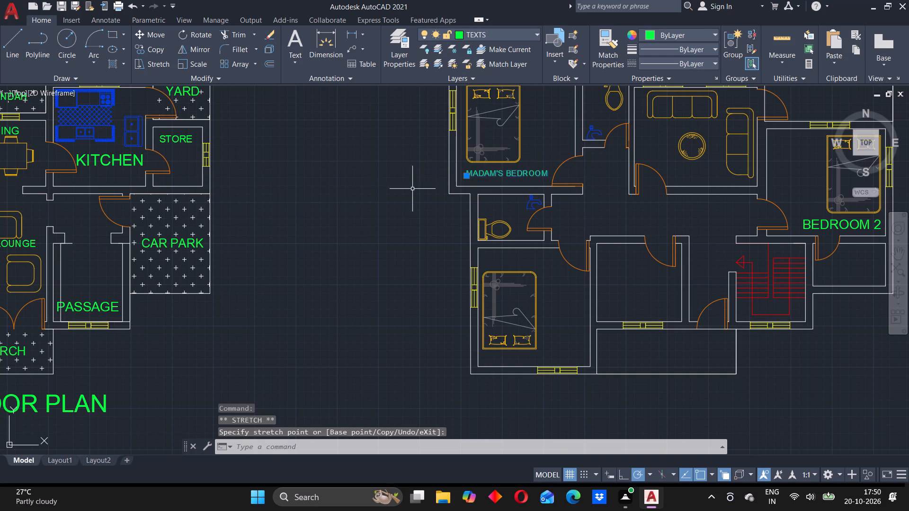
click(415, 208)
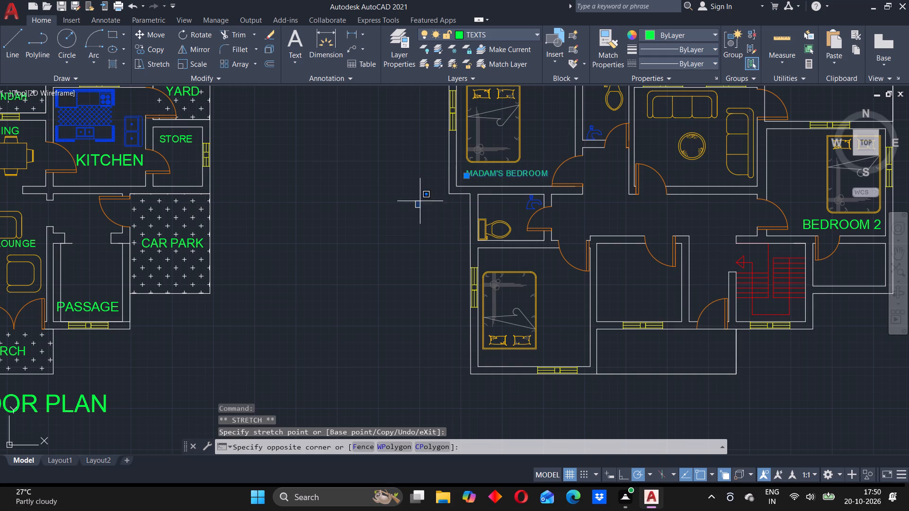
key(Escape)
click(421, 192)
key(Escape)
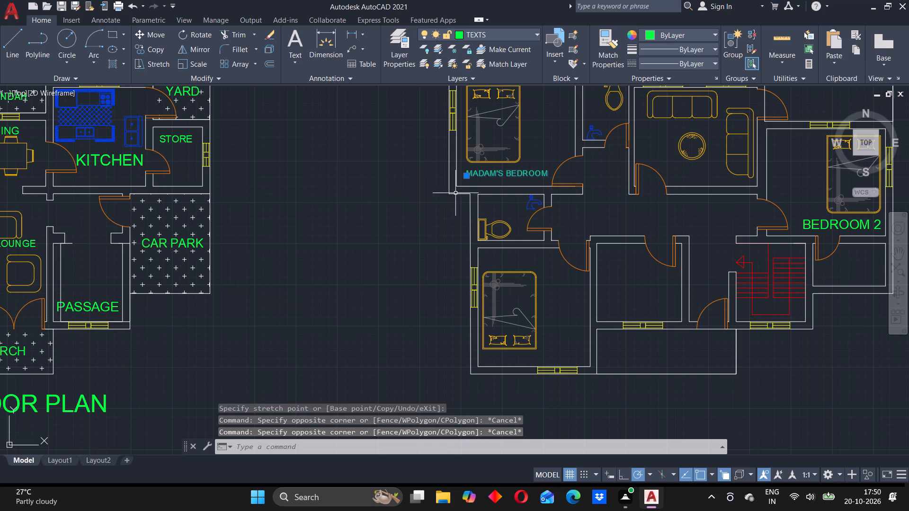
click(413, 268)
click(414, 253)
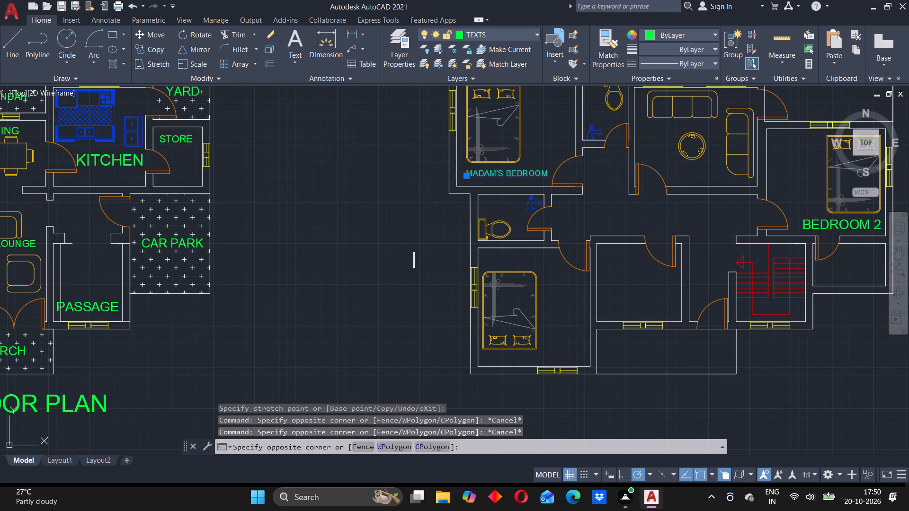
key(Escape)
right_click(413, 249)
key(Escape)
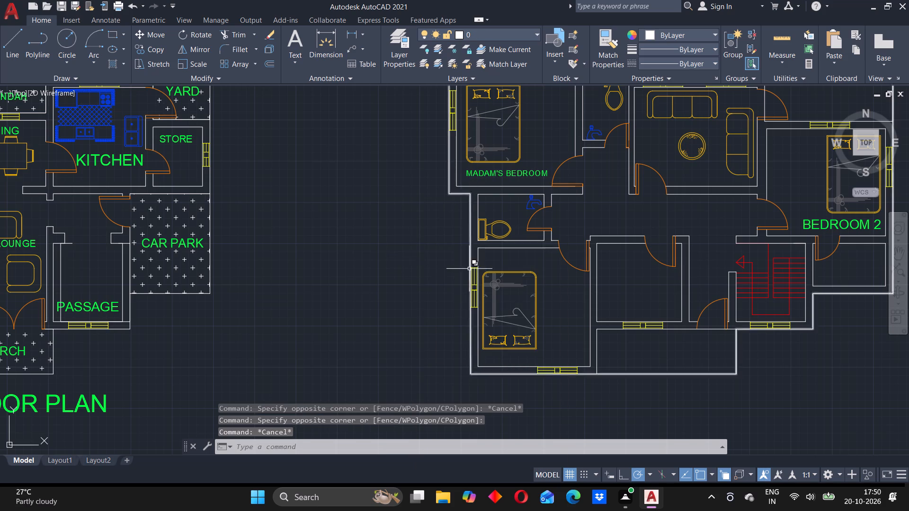
scroll(469, 269, down, 2)
scroll(484, 276, up, 2)
scroll(484, 276, down, 1)
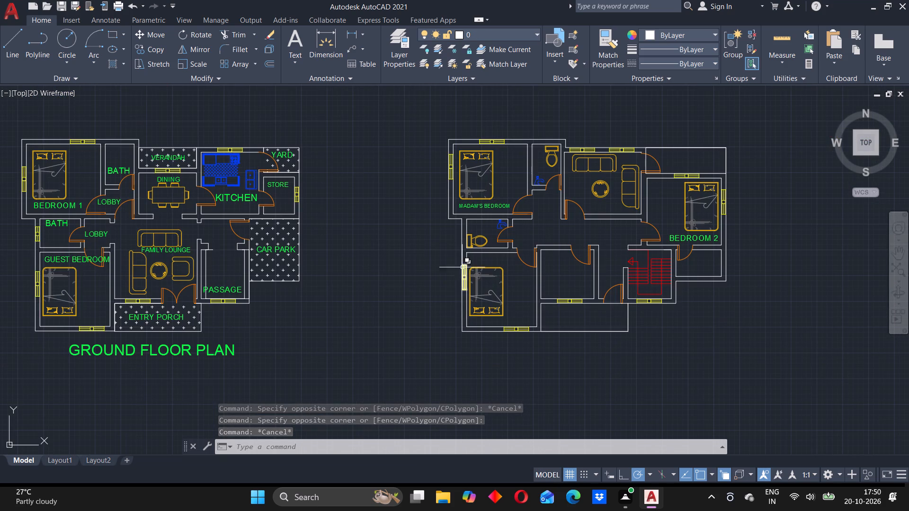
Reposition the MADAM'S BEDROOM label slightly further east below the bed in the redrawn plan's northwest bedroom, and clear the selection.
click(472, 205)
click(459, 208)
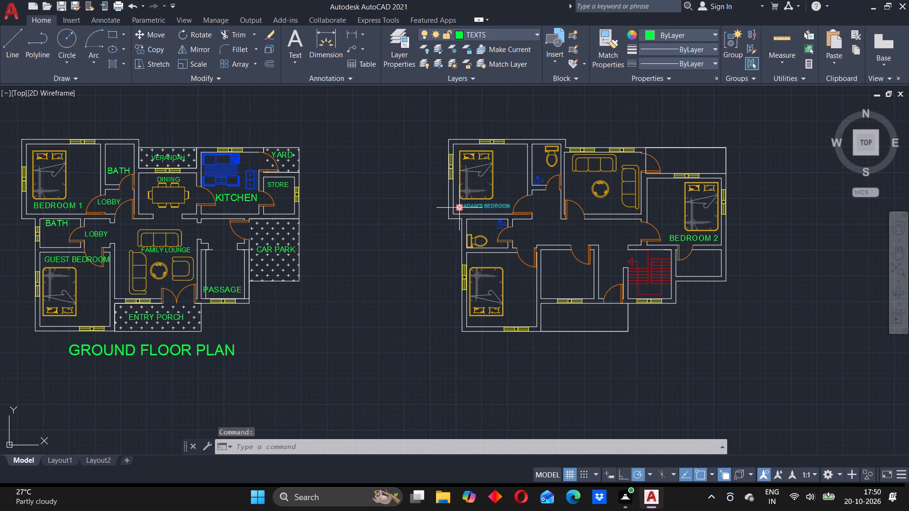
click(469, 261)
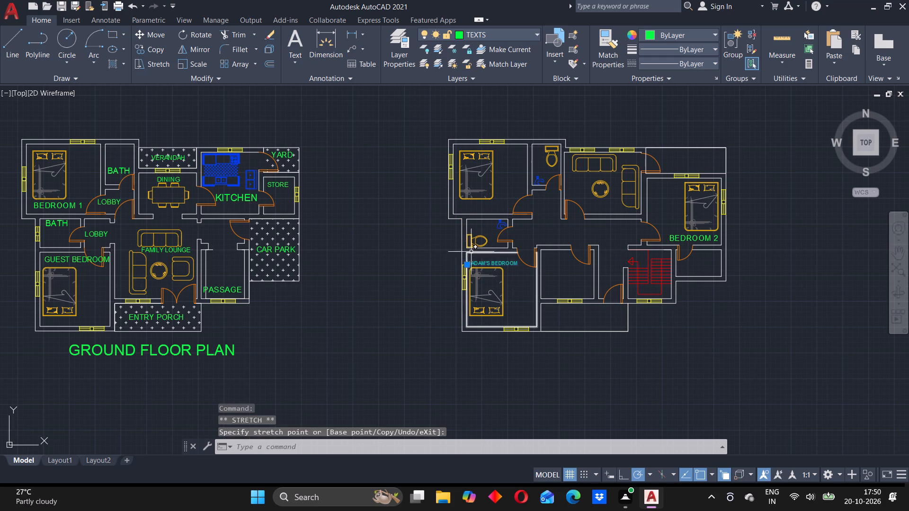
click(467, 262)
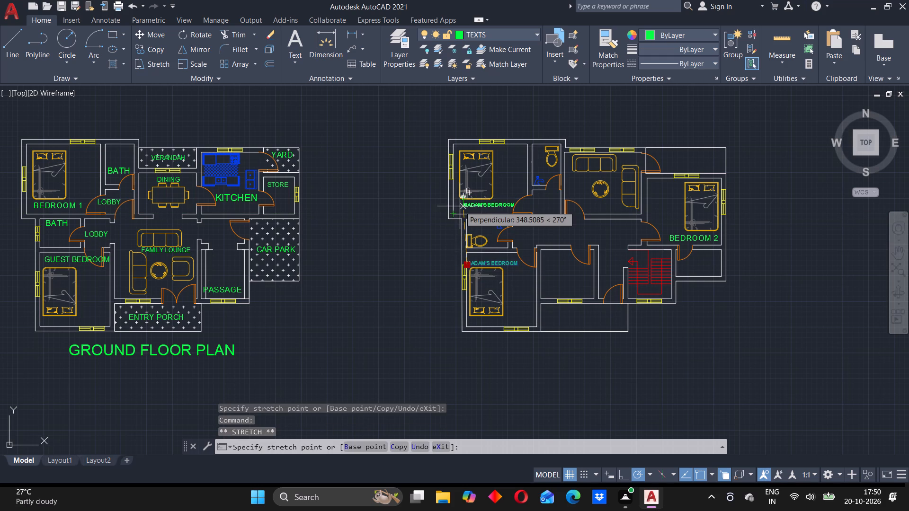
click(458, 208)
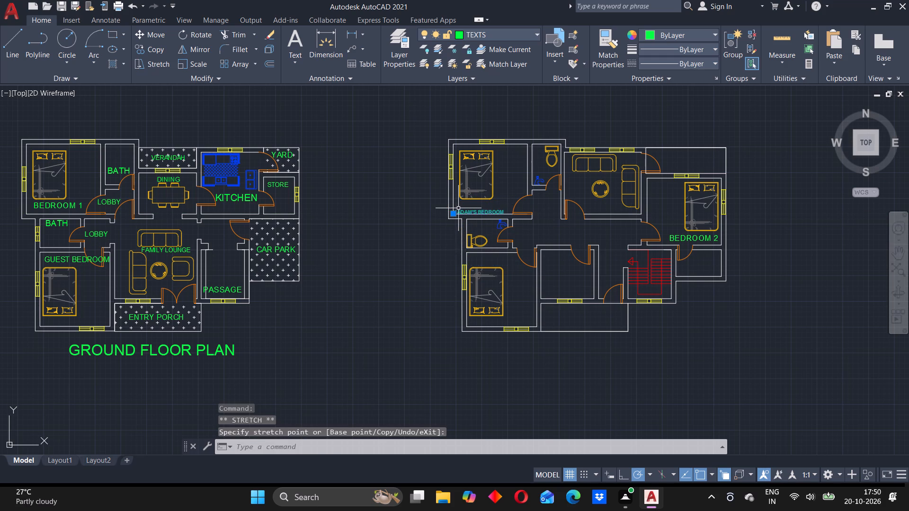
click(454, 215)
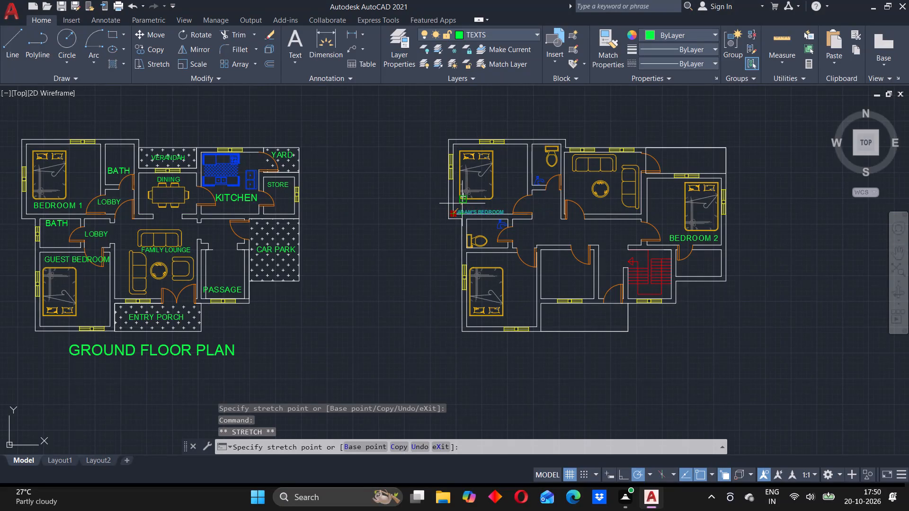
click(461, 207)
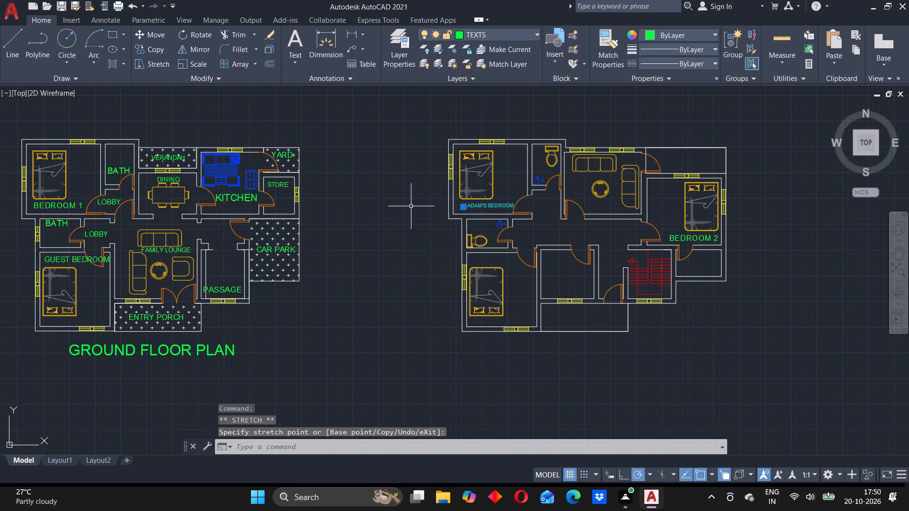
click(426, 196)
key(Escape)
key(Escape)
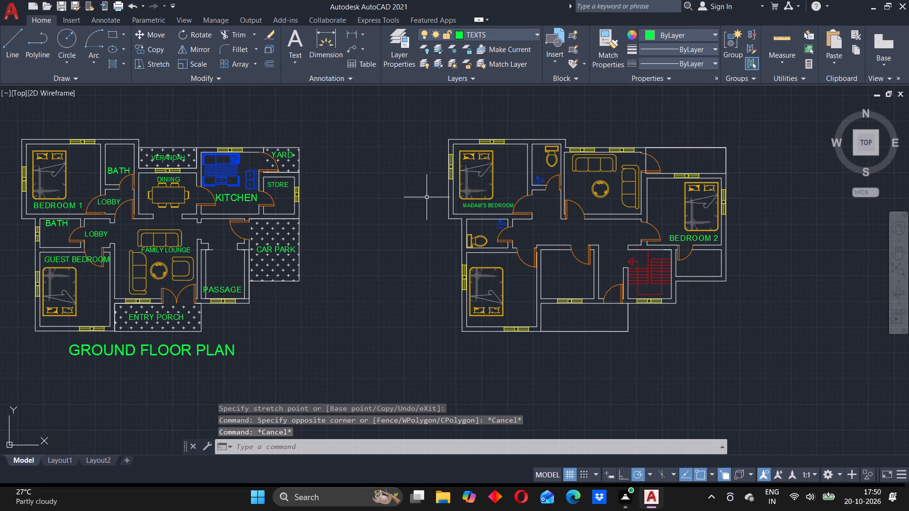
Copy the MADAM'S BEDROOM label into the redrawn plan's southwest bedroom, just above the bed.
scroll(475, 203, down, 4)
scroll(481, 213, up, 4)
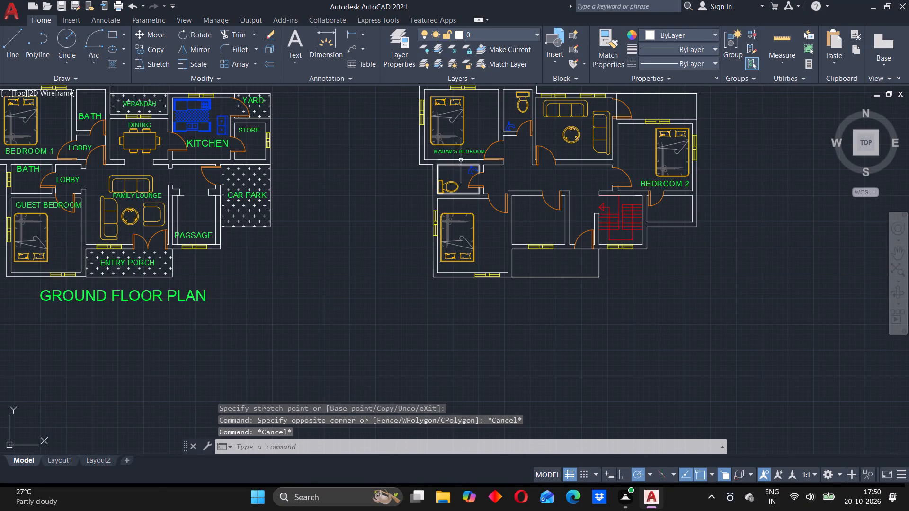
scroll(461, 160, up, 1)
click(450, 146)
key(c)
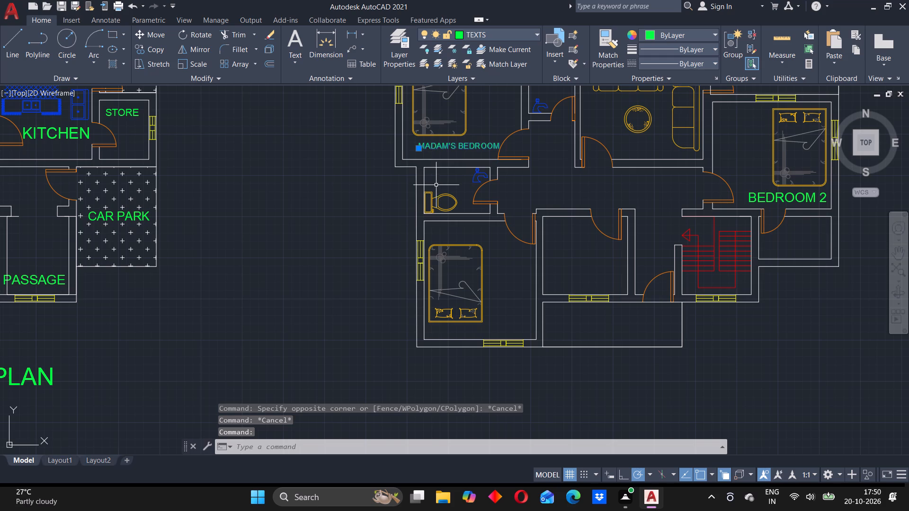
key(o)
key(Return)
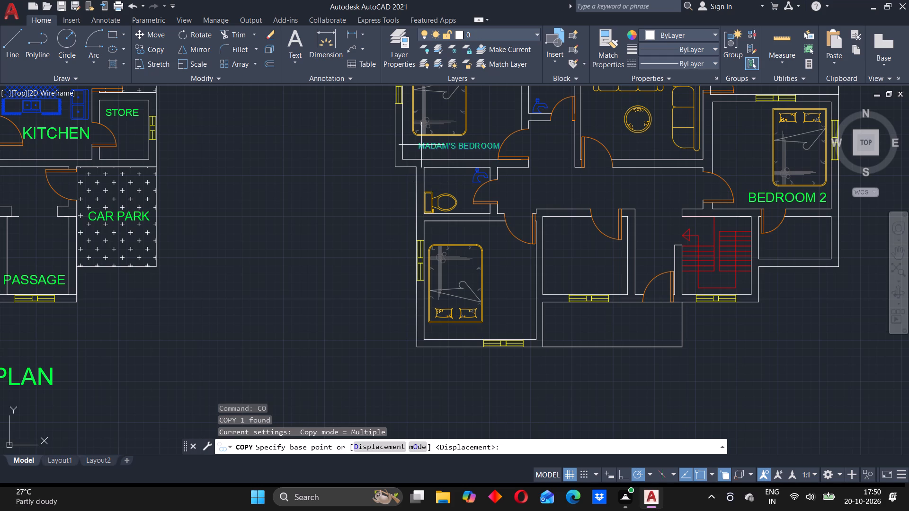
click(419, 149)
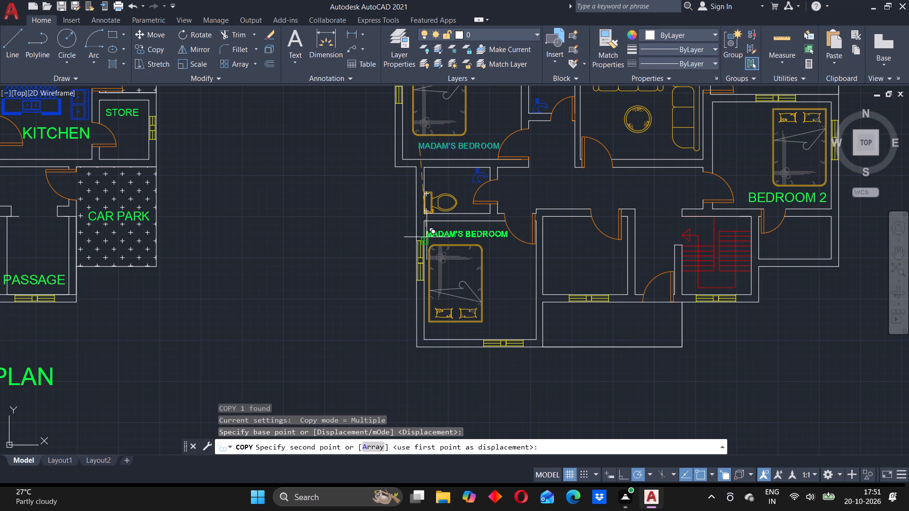
click(429, 239)
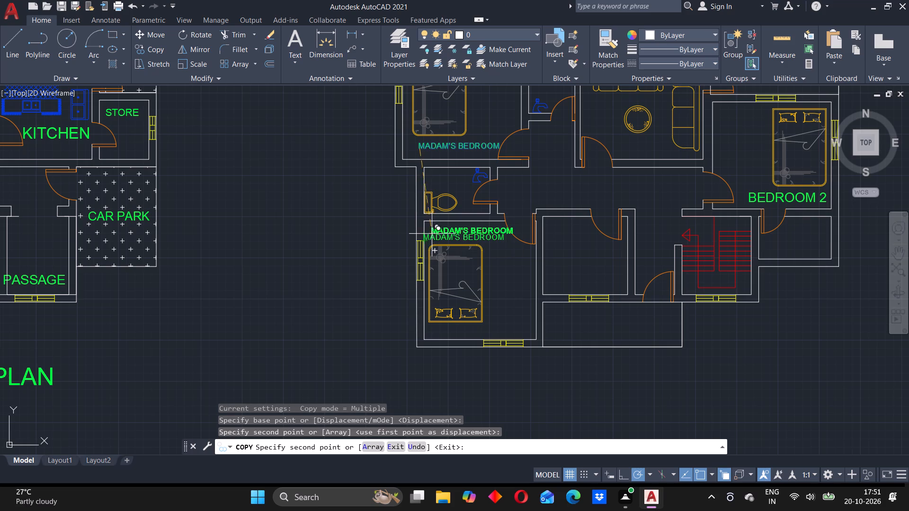
key(Escape)
Change the copied label in the southwest bedroom to MASTER'S BEDROOM.
double_click(441, 239)
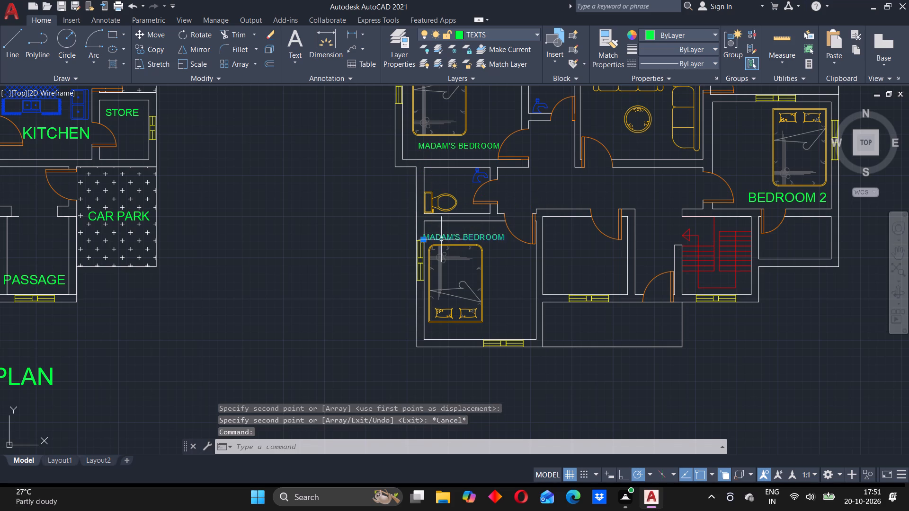
click(443, 237)
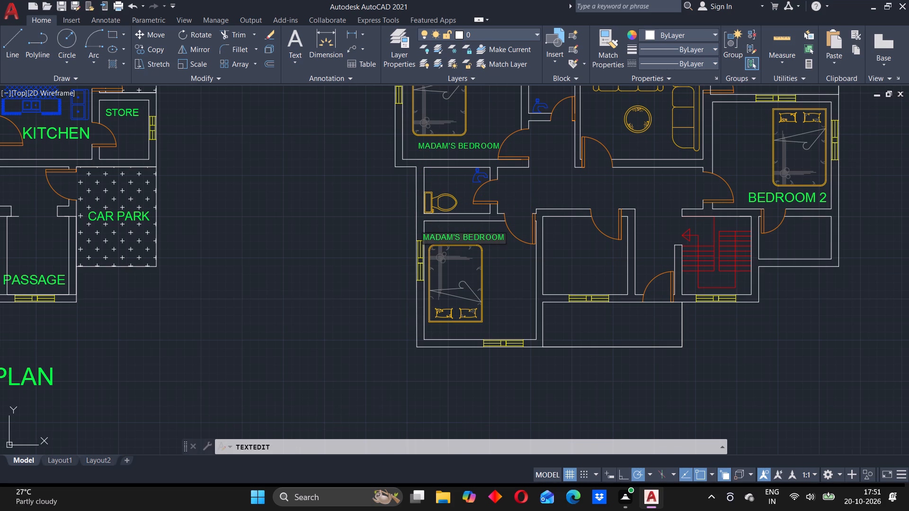
click(452, 237)
key(BackSpace)
key(BackSpace)
key(BackSpace)
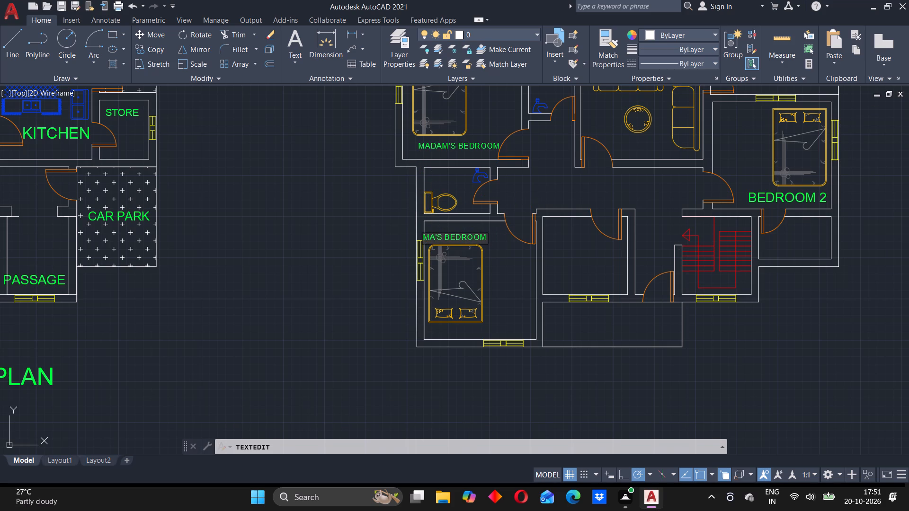
text(STER)
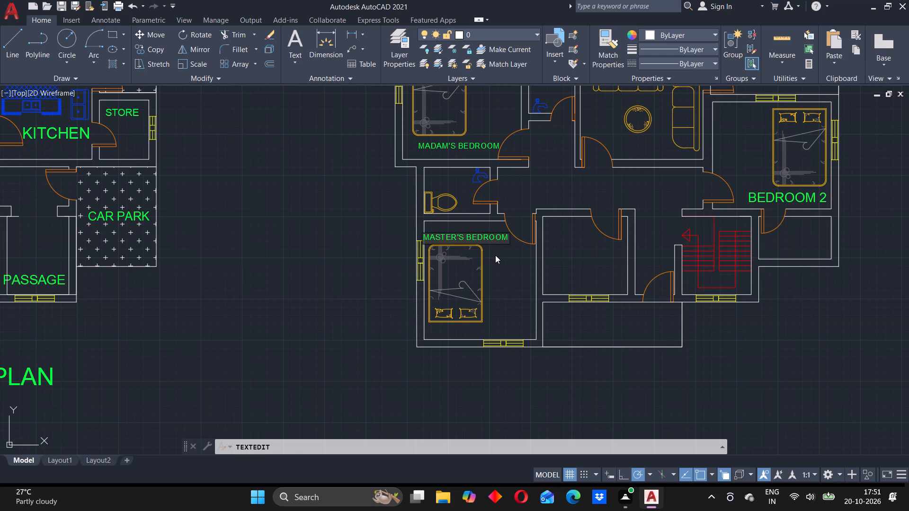
click(497, 254)
click(457, 239)
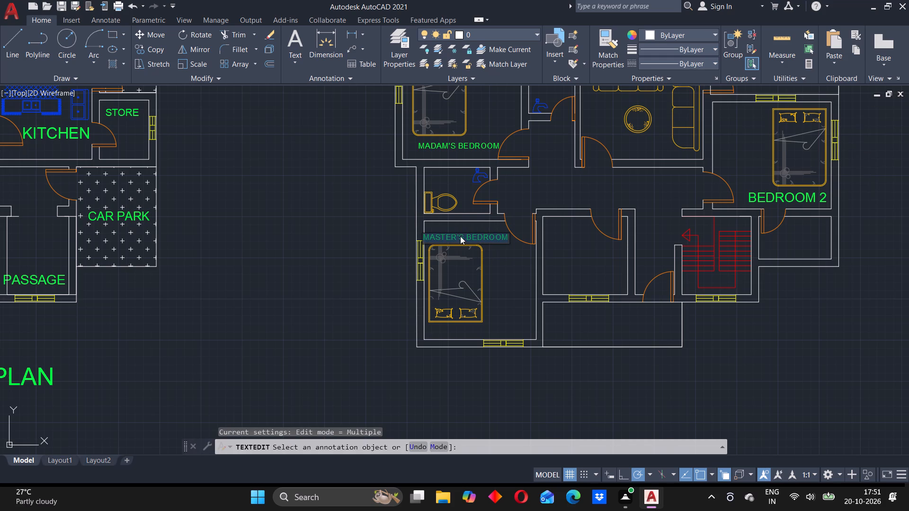
key(Escape)
key(Escape)
Move the MASTER'S BEDROOM label slightly east so it clears the southwest bedroom's west wall.
click(450, 238)
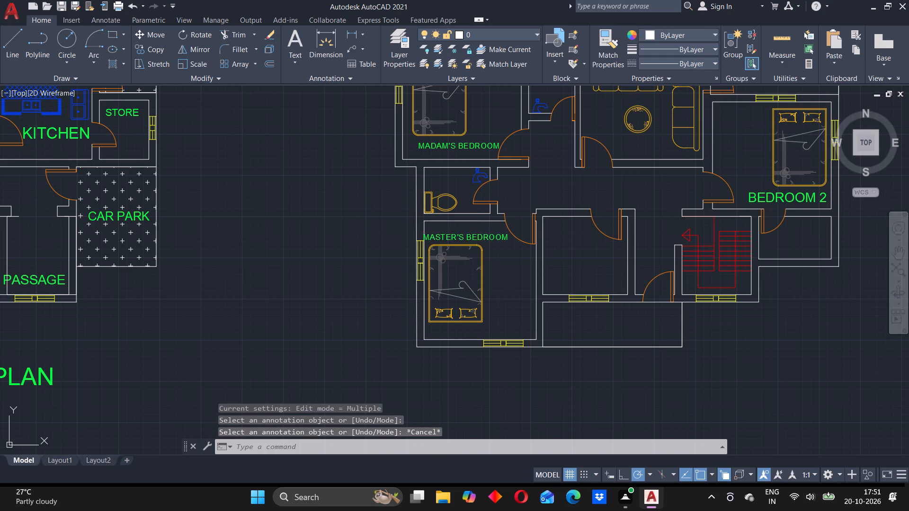
key(m)
key(Return)
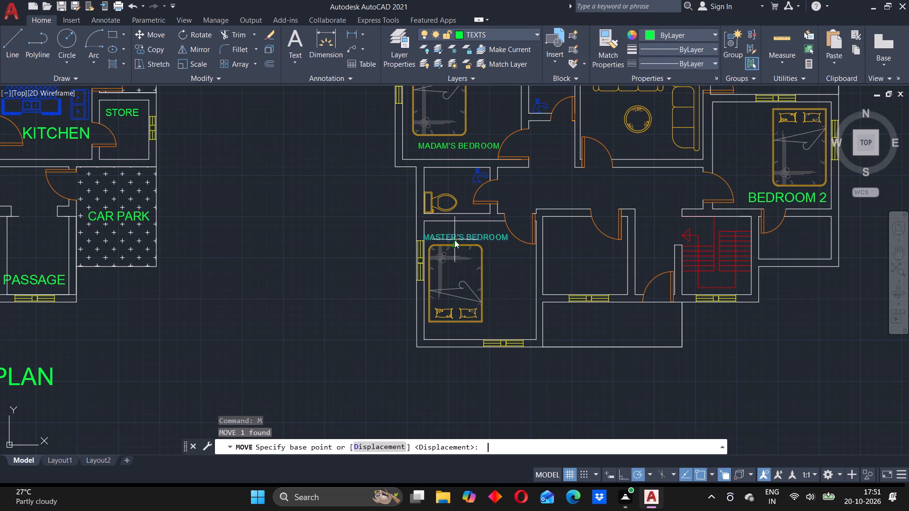
click(457, 237)
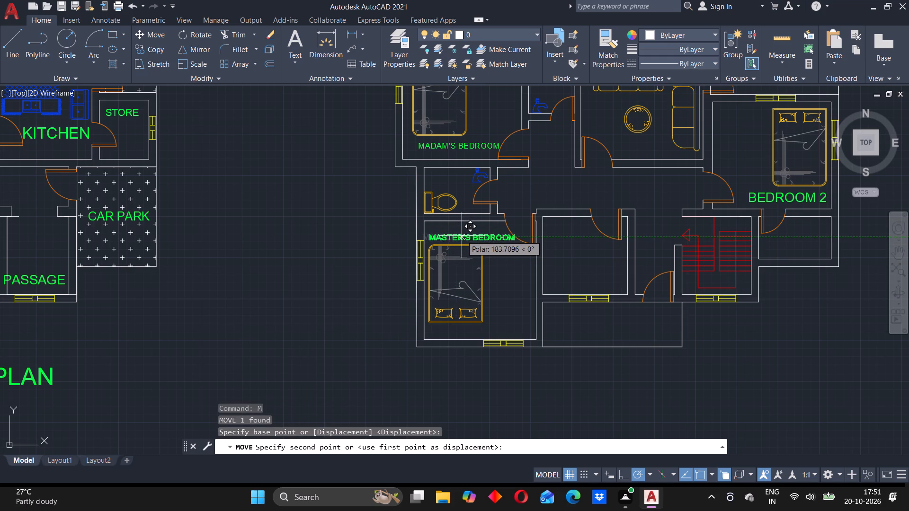
click(461, 236)
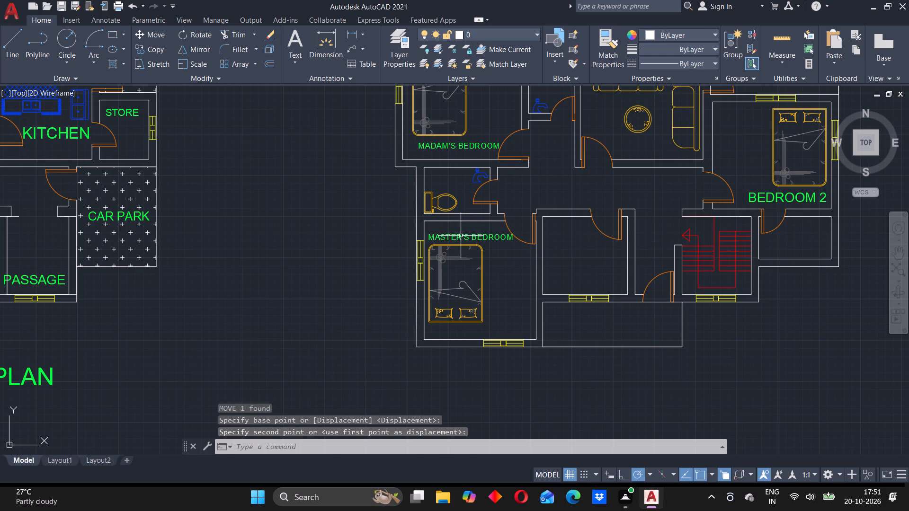
Copy the ground floor plan's PASSAGE label into the redrawn plan's central corridor and into the narrow space west of the stairs.
scroll(465, 200, down, 2)
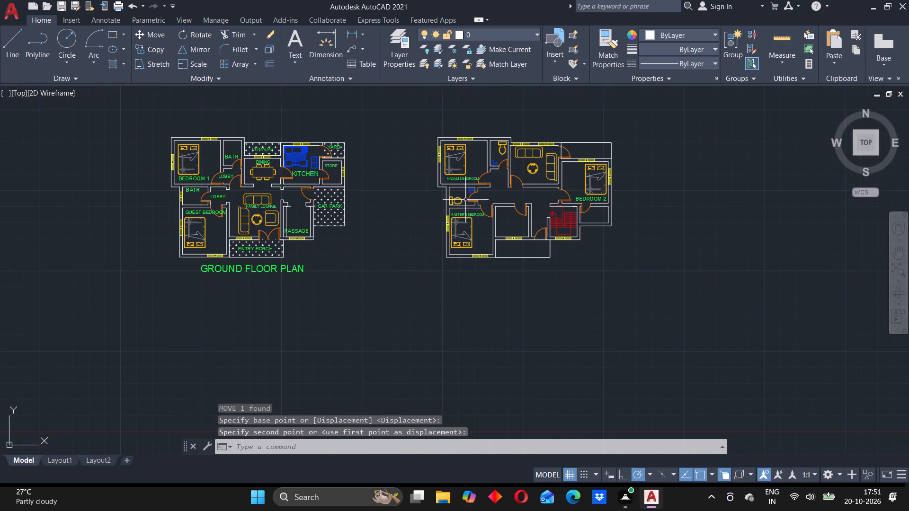
middle_drag(423, 222, 482, 206)
scroll(485, 200, up, 1)
middle_drag(503, 182, 506, 226)
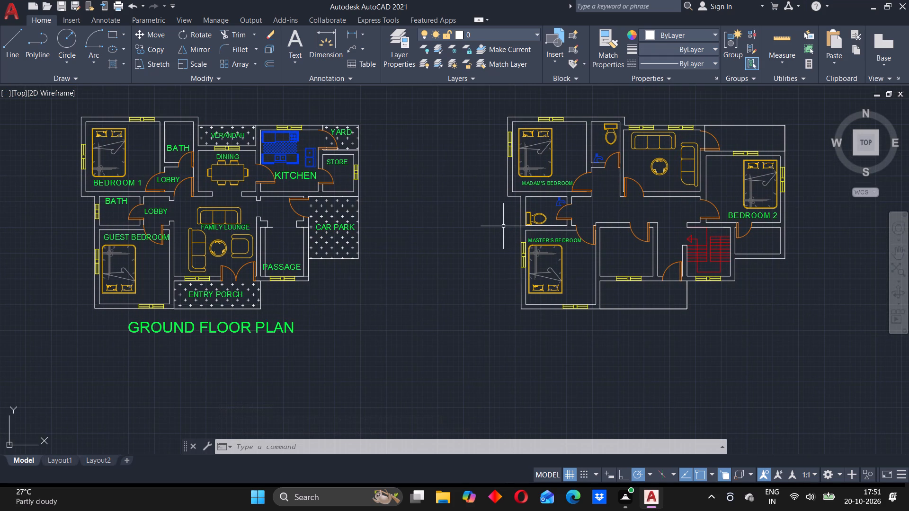
scroll(569, 241, up, 3)
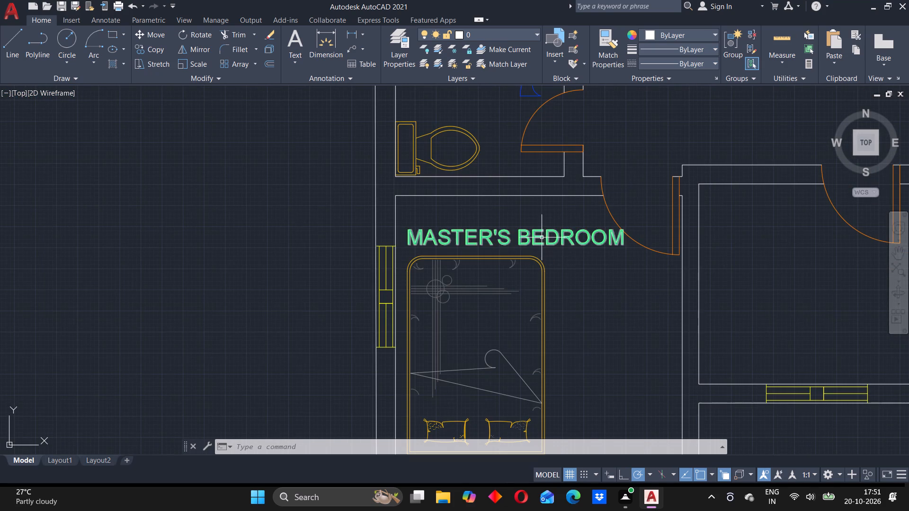
scroll(541, 238, down, 4)
scroll(541, 238, up, 1)
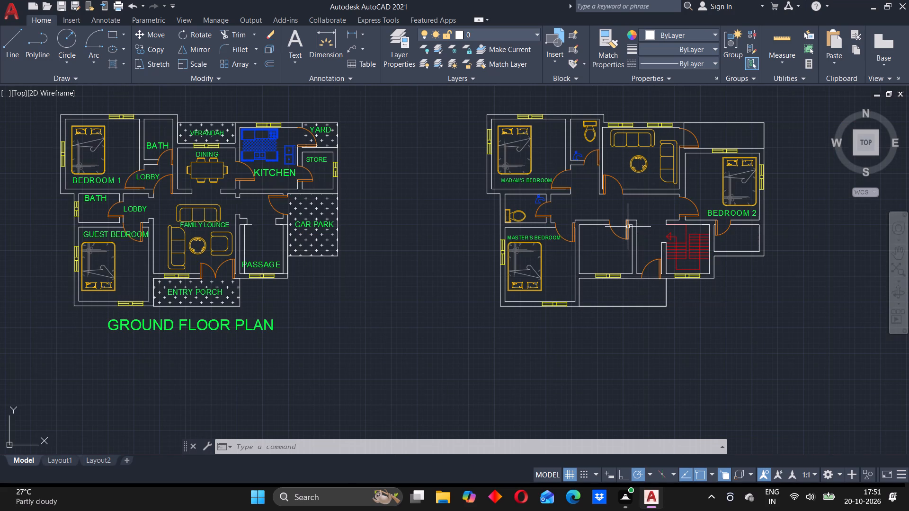
click(259, 267)
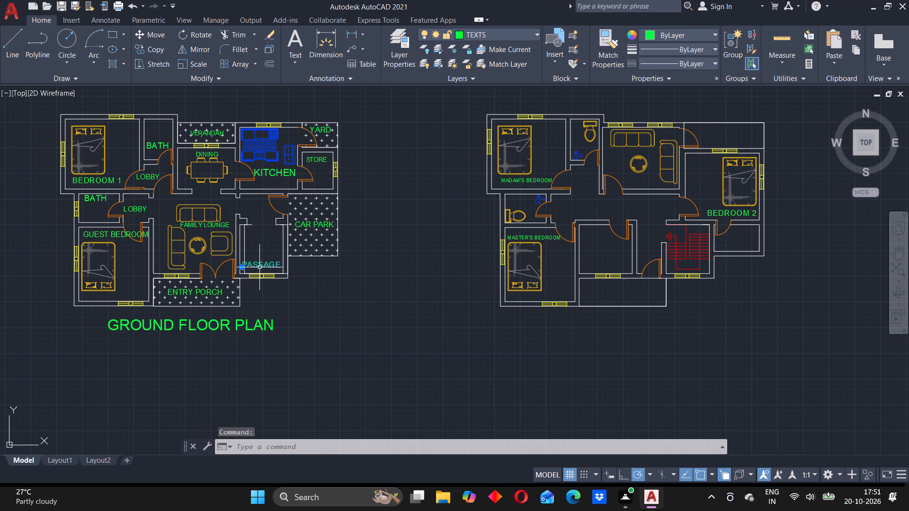
text(CO)
key(Return)
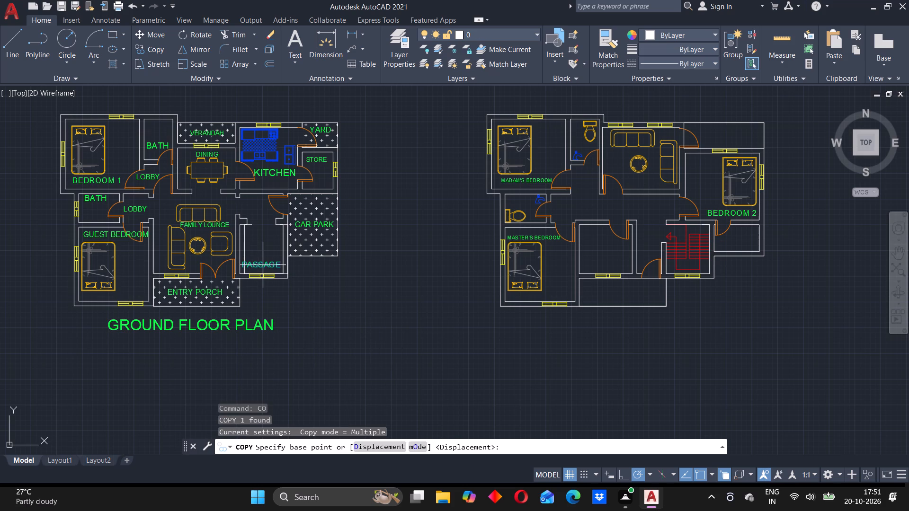
click(263, 265)
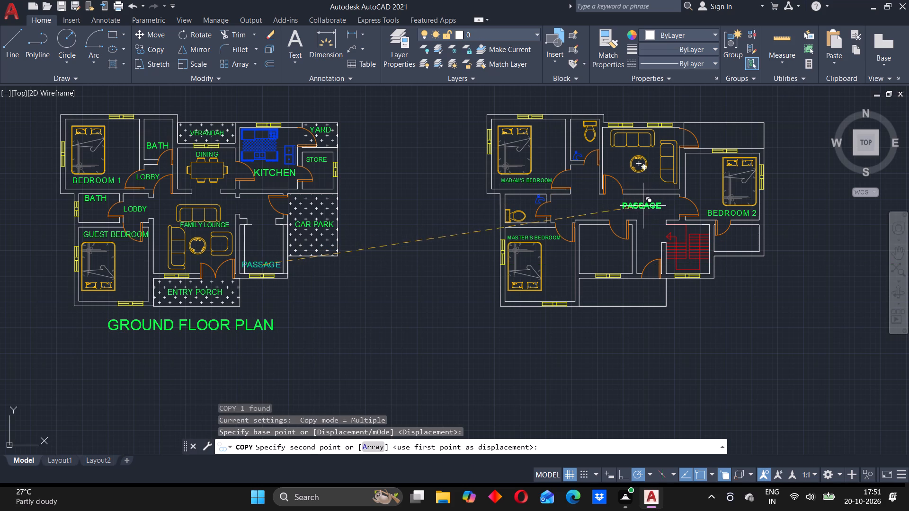
click(643, 206)
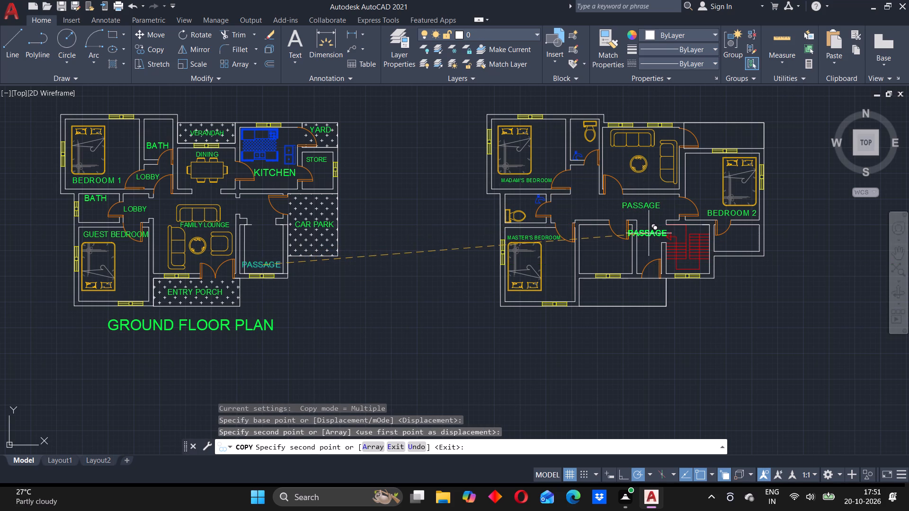
click(653, 243)
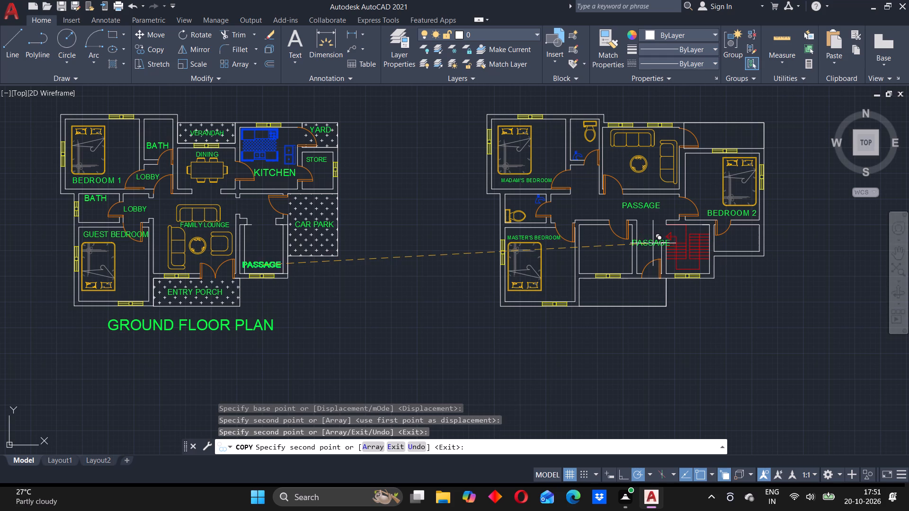
key(Escape)
Rotate the PASSAGE label west of the redrawn plan's stairs 90 degrees so it reads vertically along the narrow space.
click(651, 243)
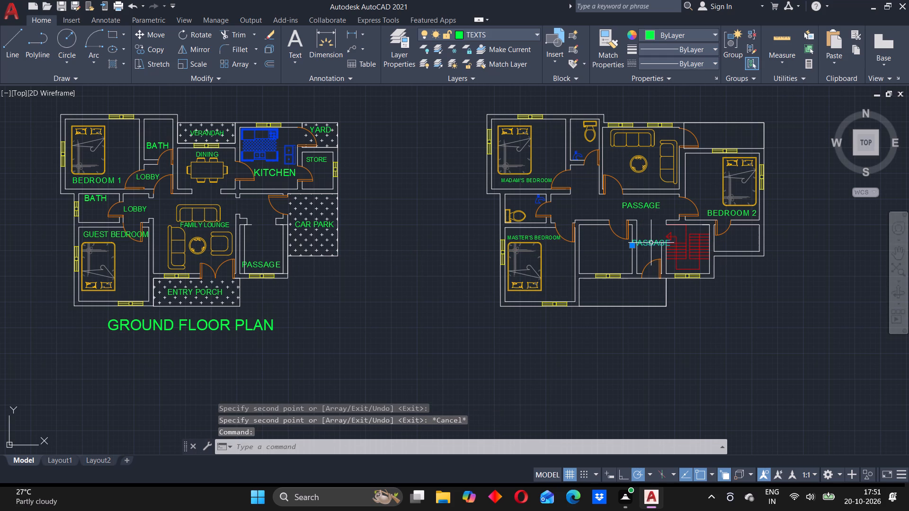
text(MI)
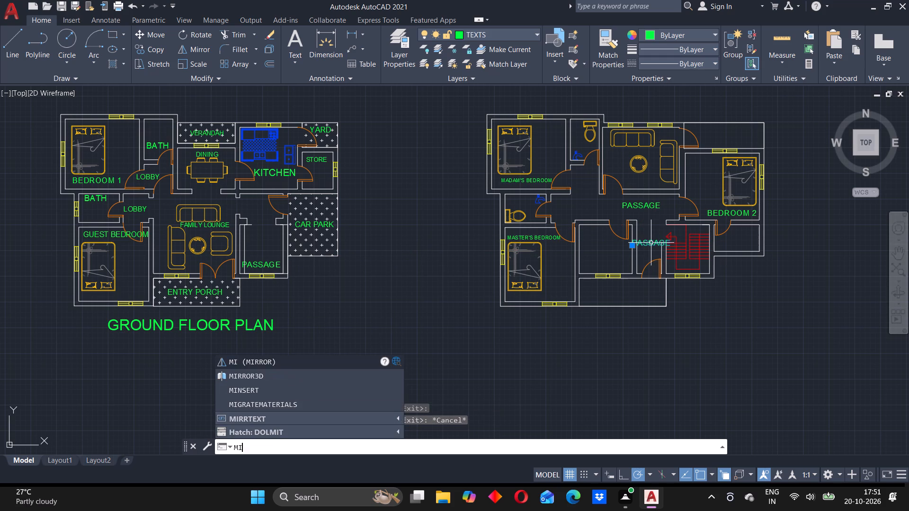
key(BackSpace)
key(BackSpace)
text(RO)
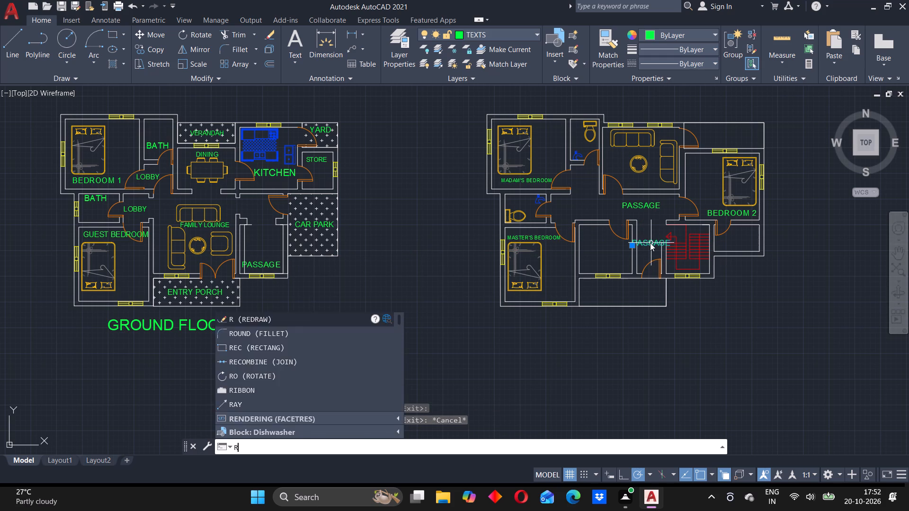
key(Return)
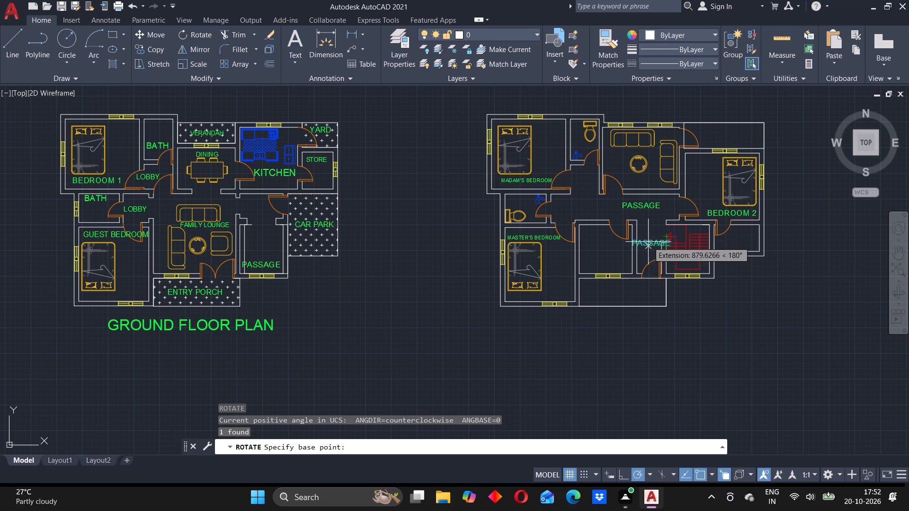
click(648, 242)
click(654, 233)
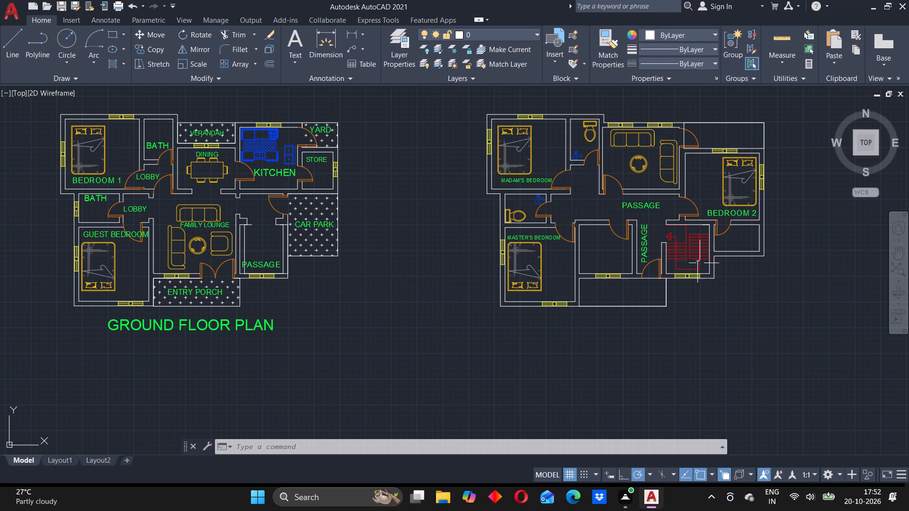
Copy the redrawn plan's complete staircase into the ground floor plan's passage room, aligned on the room's inner southeast corner.
click(660, 228)
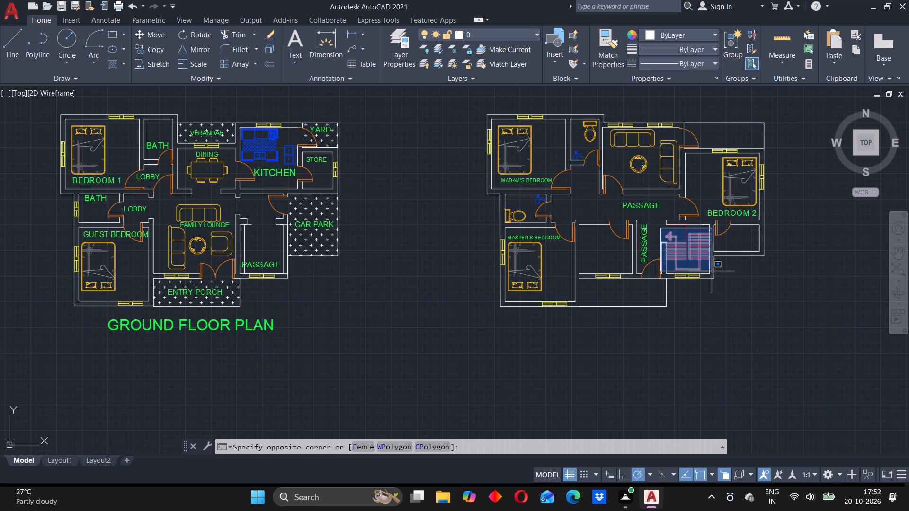
click(712, 271)
scroll(686, 233, up, 2)
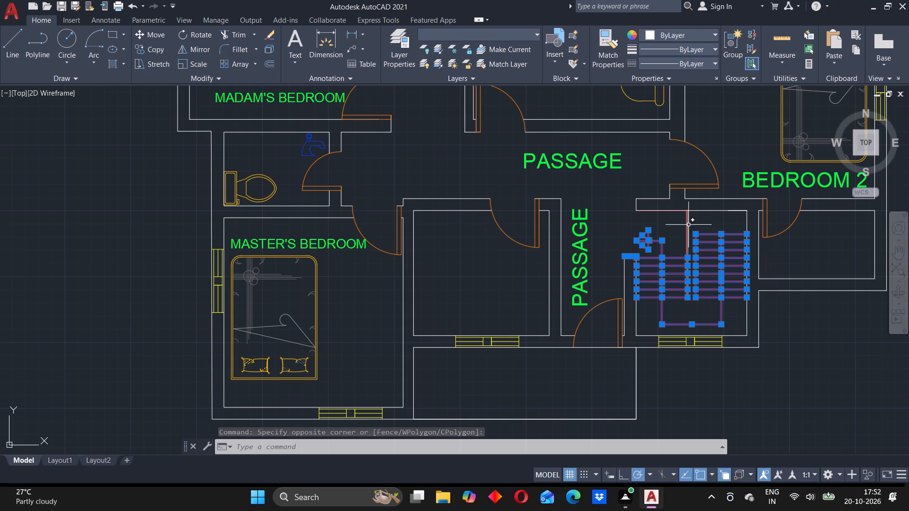
right_click(687, 225)
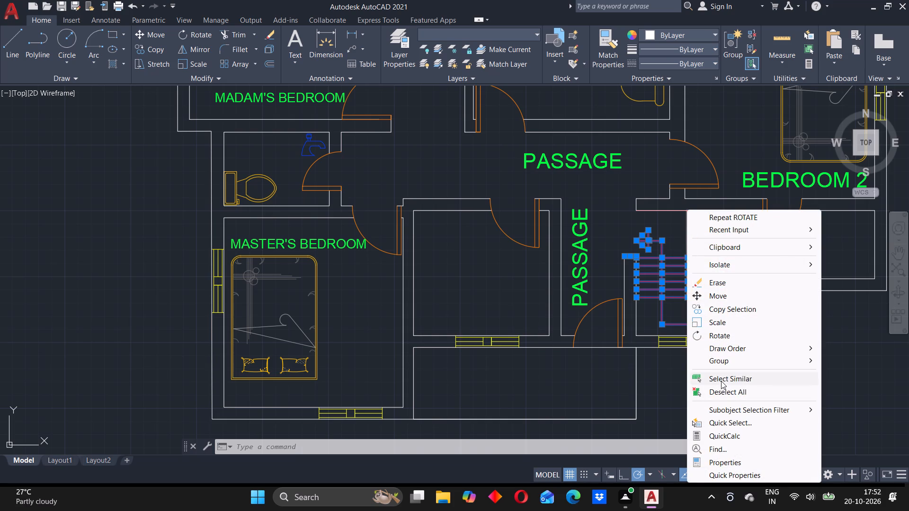
click(722, 380)
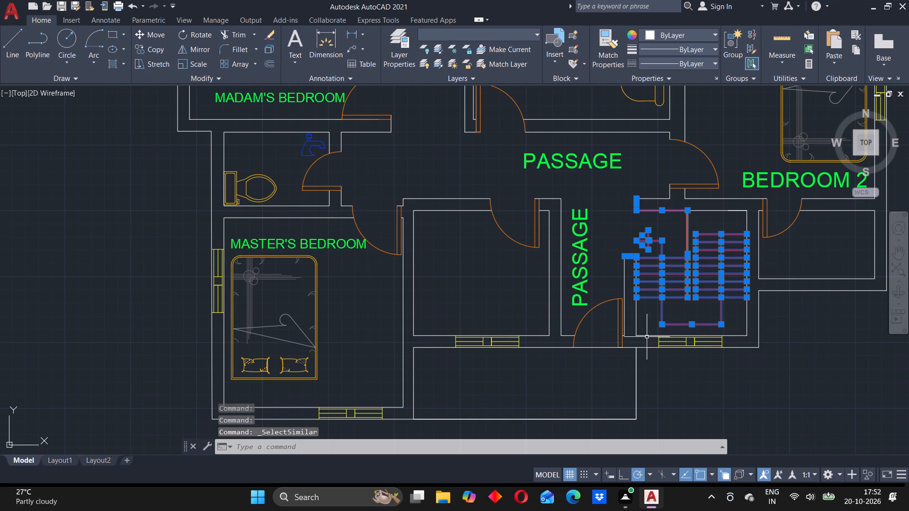
key(c)
key(o)
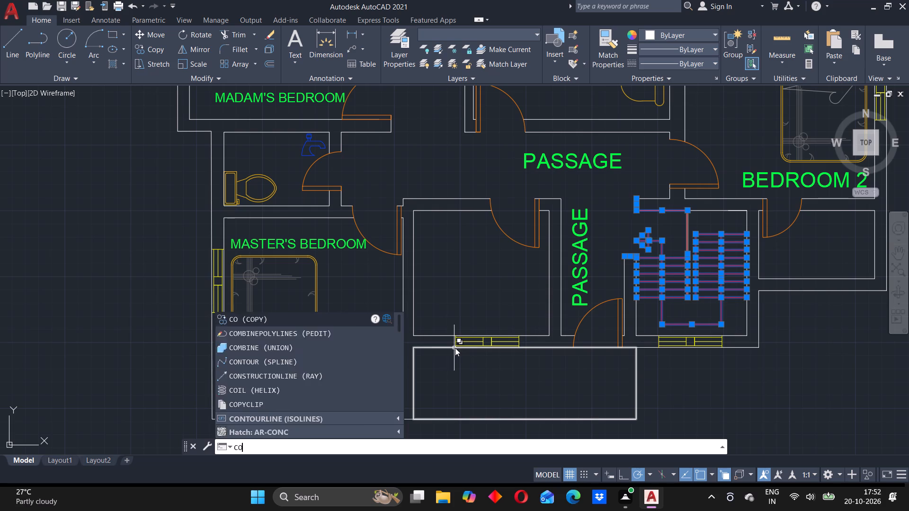
key(Return)
click(744, 333)
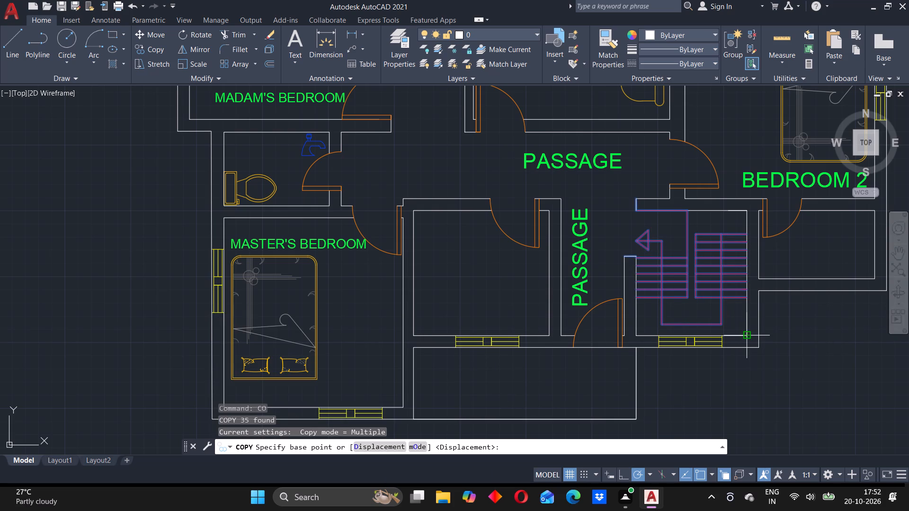
scroll(531, 287, down, 3)
scroll(311, 288, up, 2)
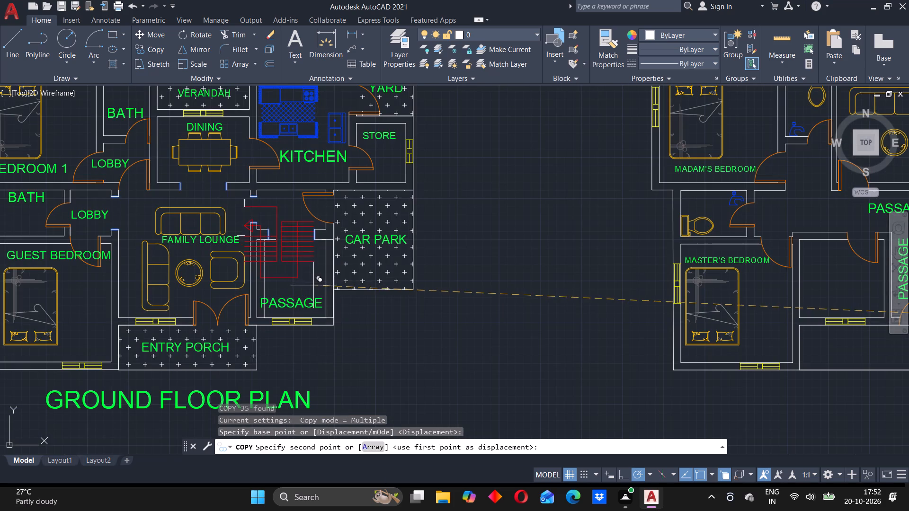
click(326, 316)
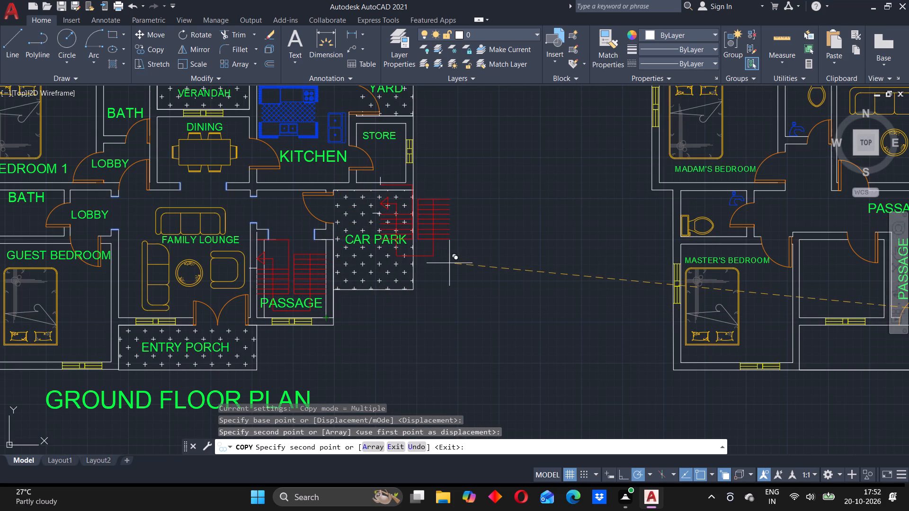
key(Escape)
Copy the FAMILY LOUNGE label into the redrawn plan's sofa room, below the furniture, and into the room east of the master's bedroom.
scroll(431, 298, up, 1)
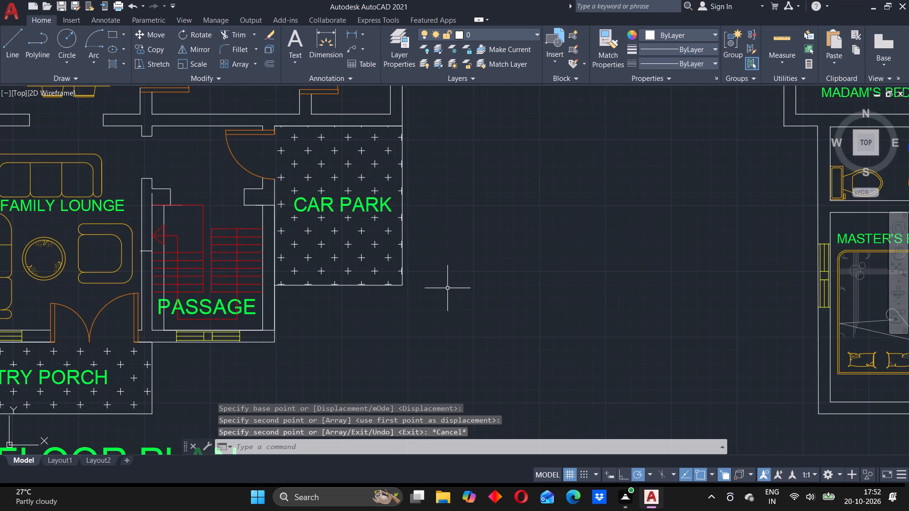
scroll(527, 266, down, 2)
middle_drag(821, 272, 657, 287)
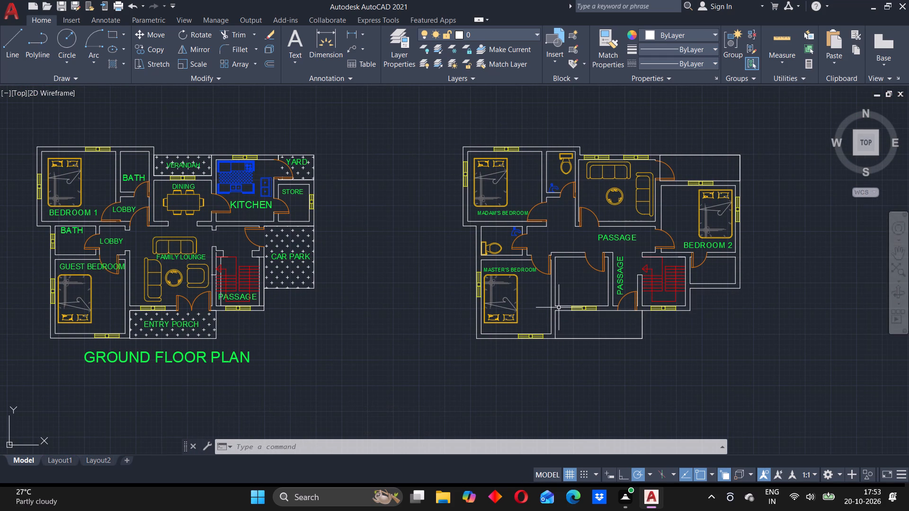
middle_drag(134, 233, 160, 214)
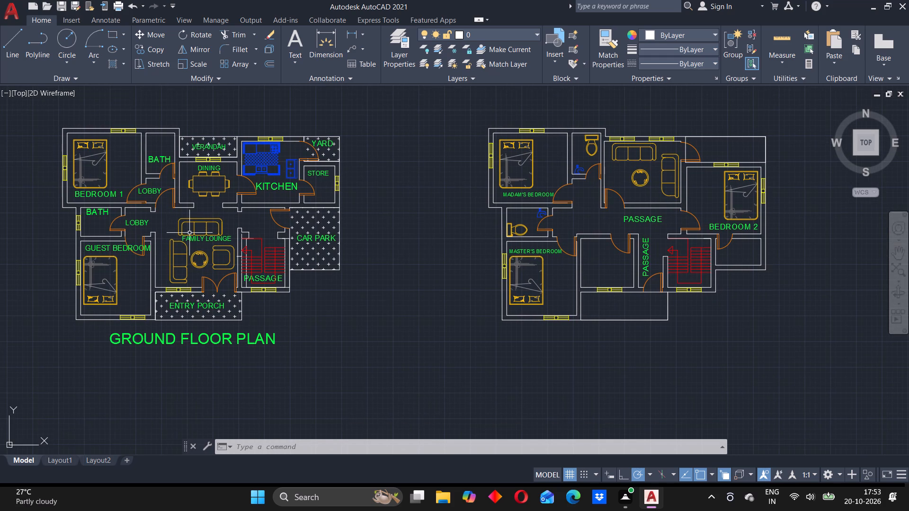
click(192, 239)
text(CO)
key(Return)
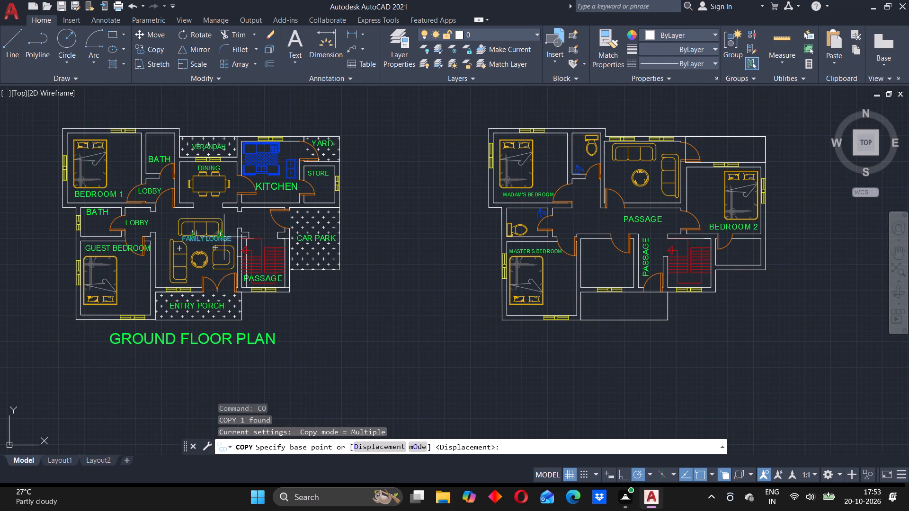
click(230, 238)
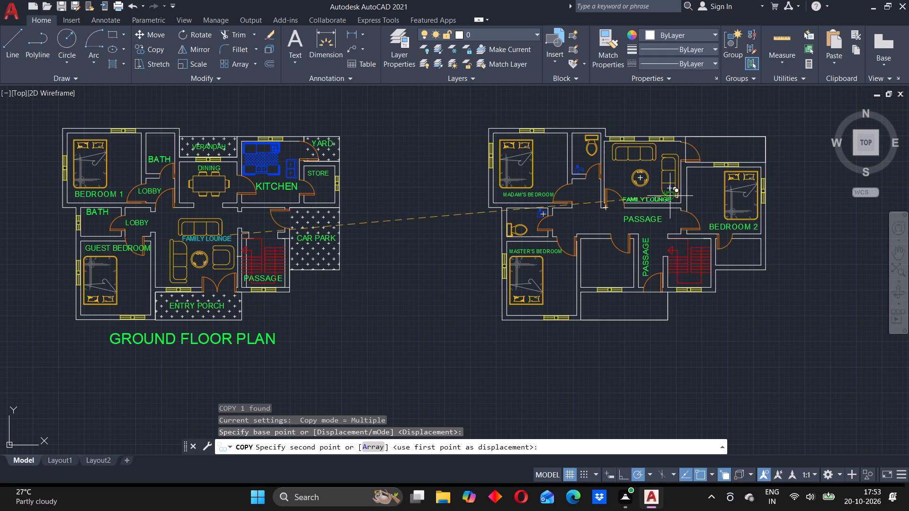
scroll(667, 199, up, 3)
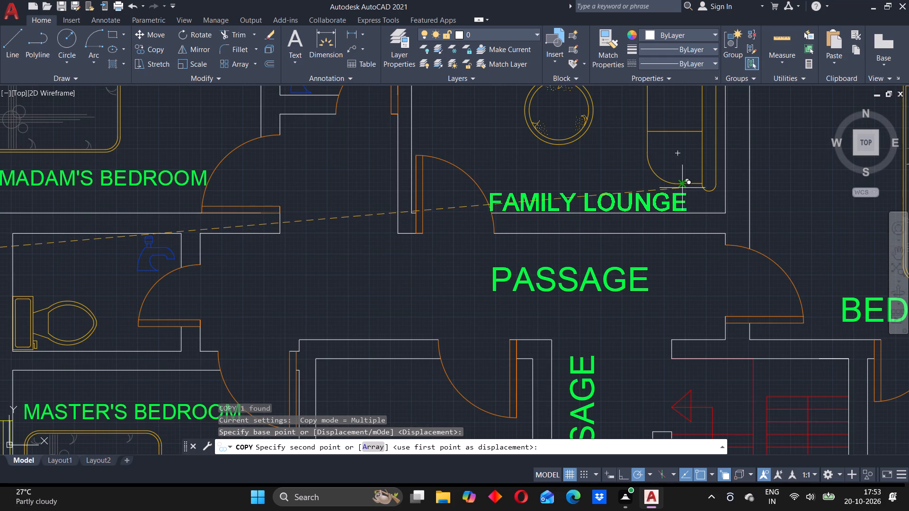
click(682, 188)
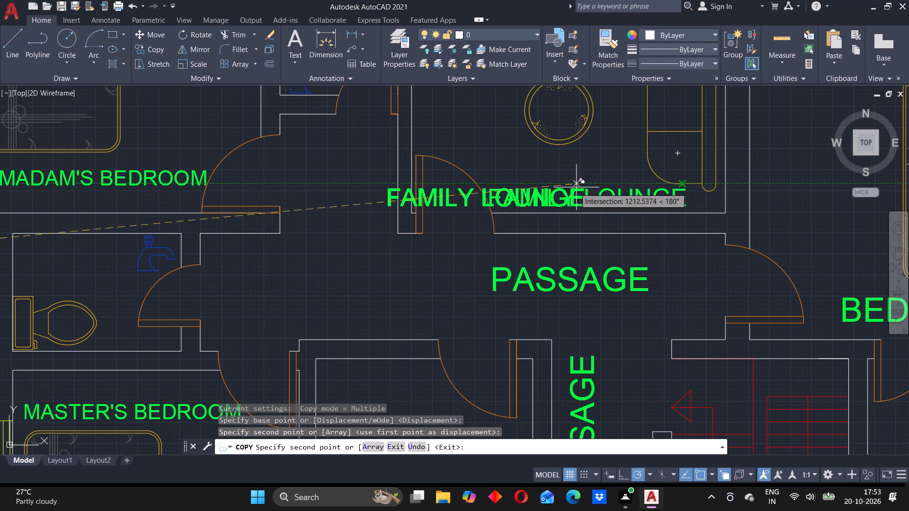
scroll(542, 201, down, 2)
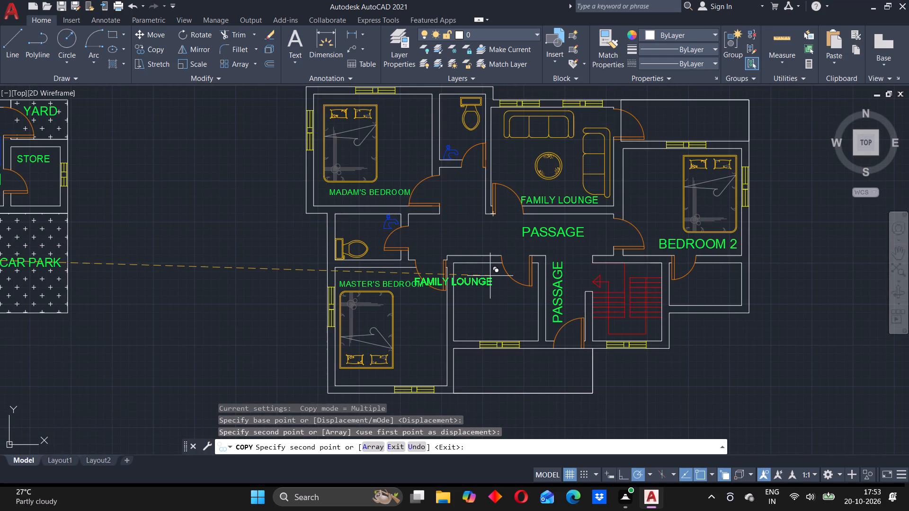
click(528, 293)
key(Escape)
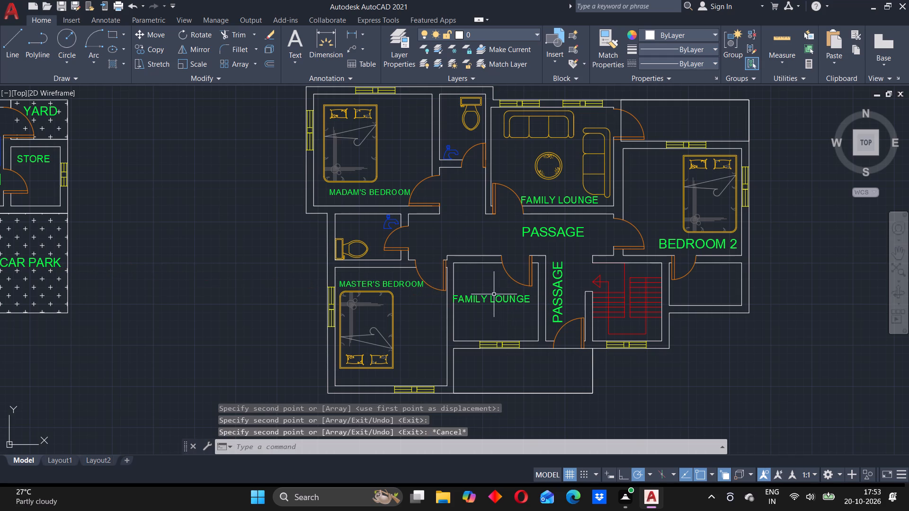
Change the copied FAMILY LOUNGE label in the room east of the master's bedroom to STUDY.
double_click(492, 300)
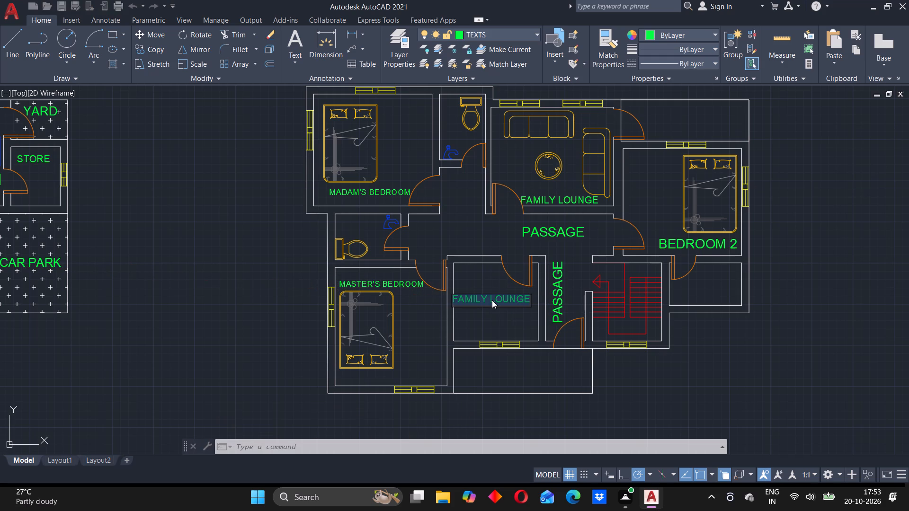
text(ST)
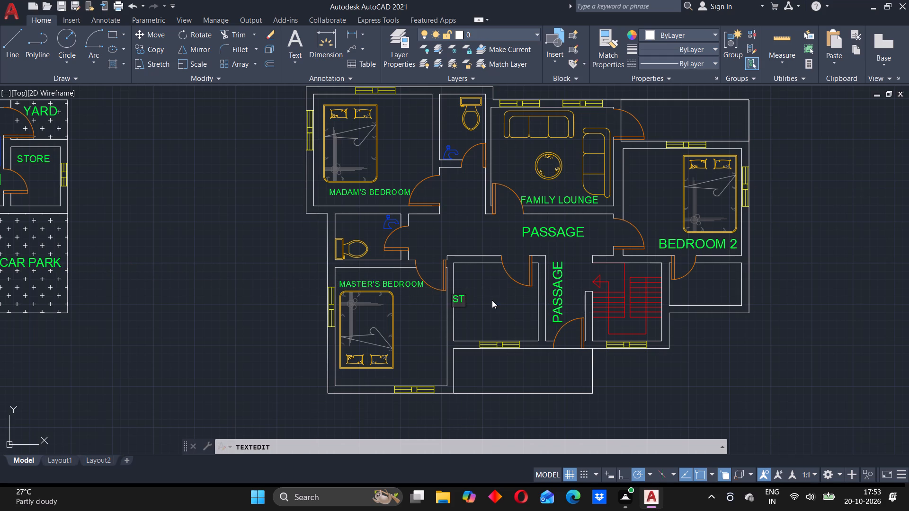
text(UDY)
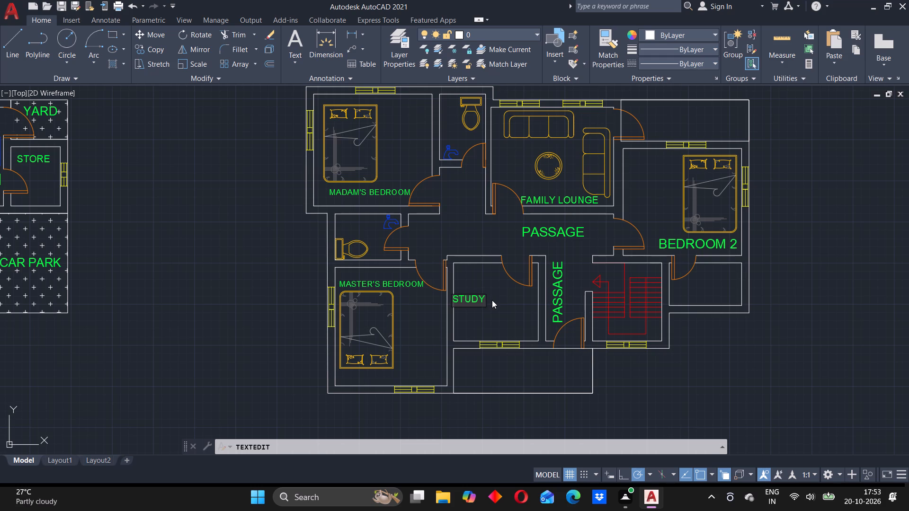
click(497, 305)
key(Escape)
key(Escape)
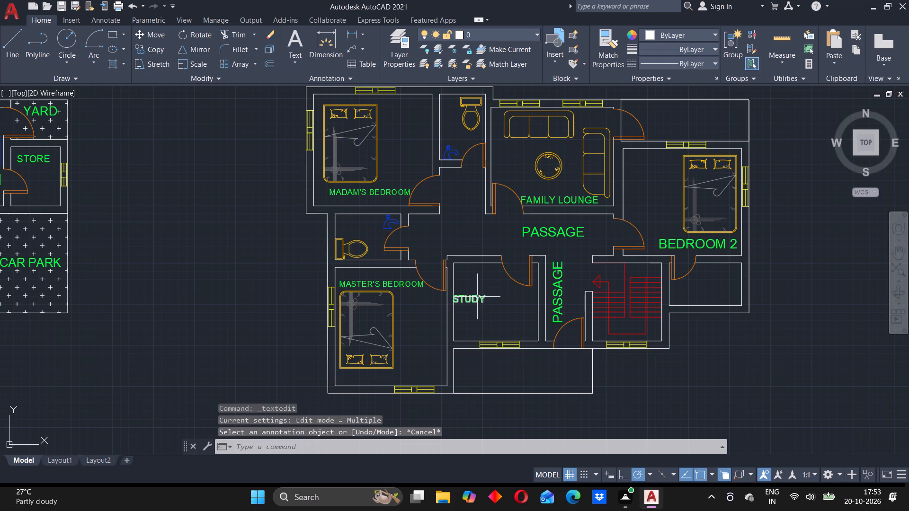
Move the STUDY label slightly northeast toward the middle of its room.
click(467, 300)
drag(472, 300, 492, 294)
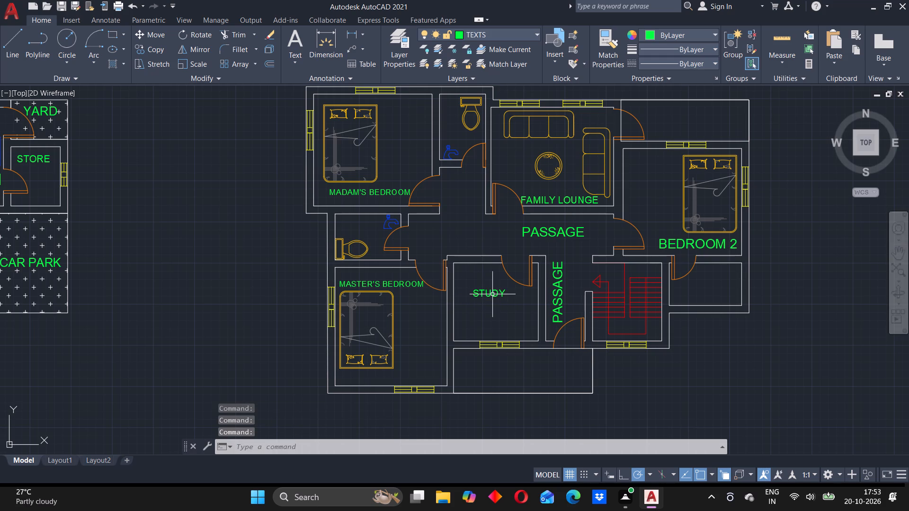
Copy the STUDY label into the rectangular porch outline south of the study.
click(496, 294)
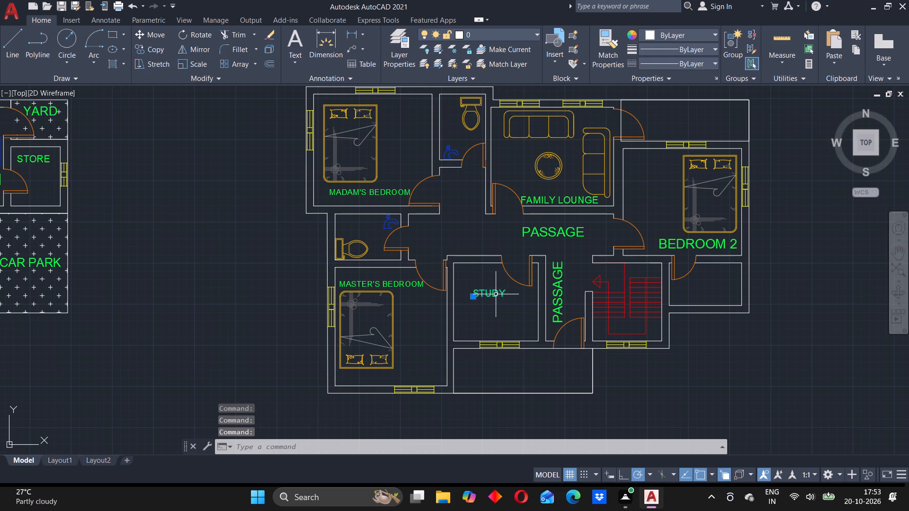
text(CO)
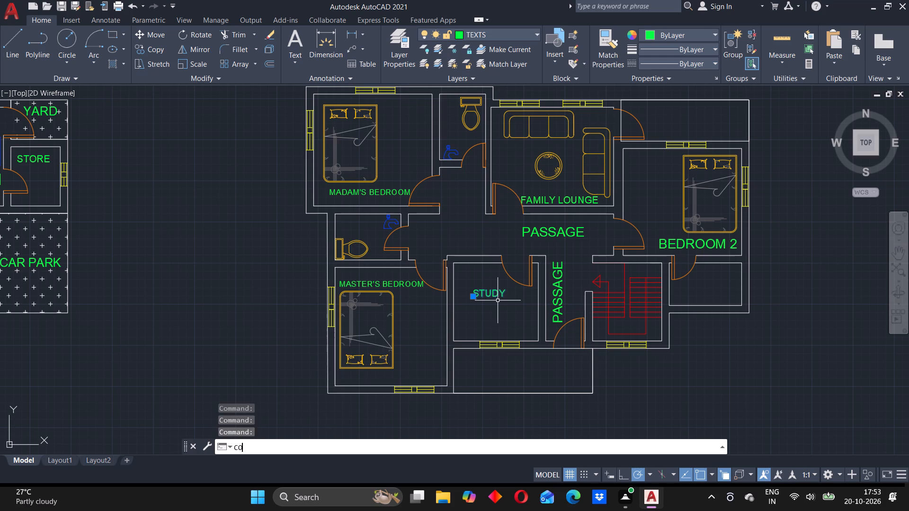
key(Return)
click(497, 294)
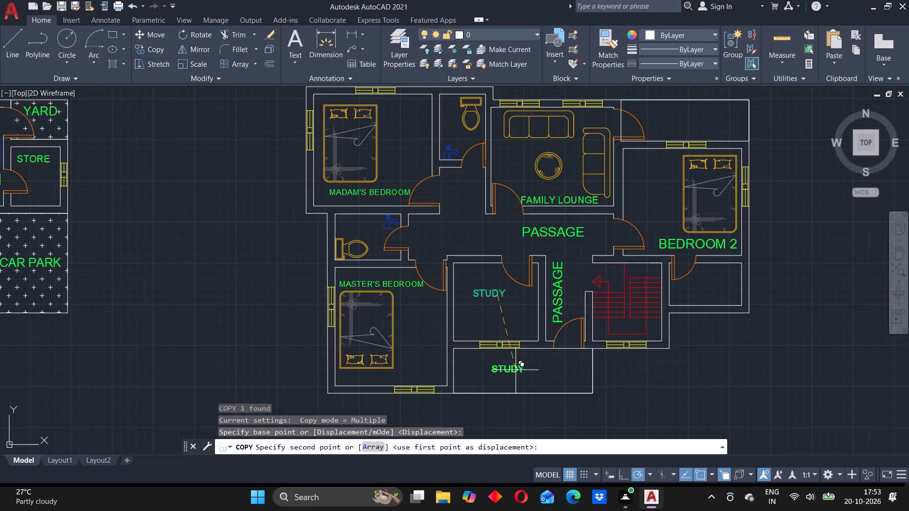
click(516, 370)
key(Escape)
key(Escape)
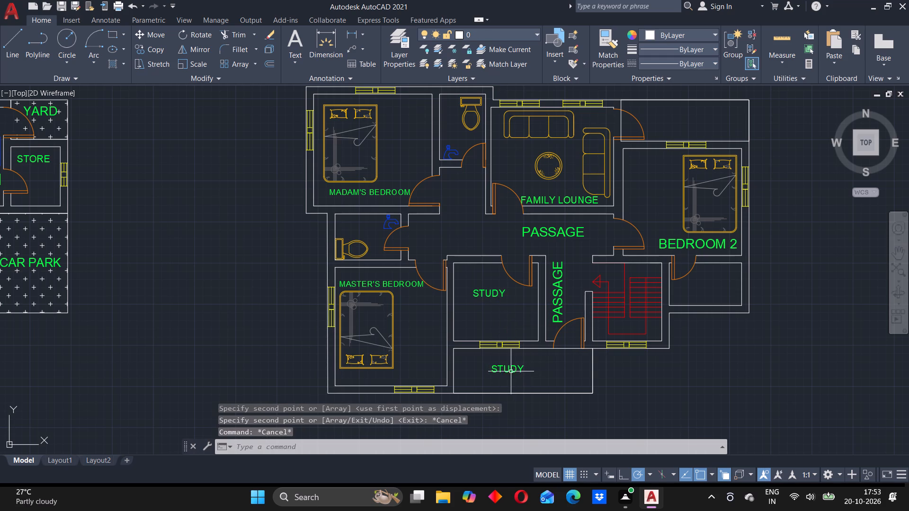
Change the copied STUDY label in the porch outline south of the study to BALCONY.
click(505, 368)
double_click(505, 368)
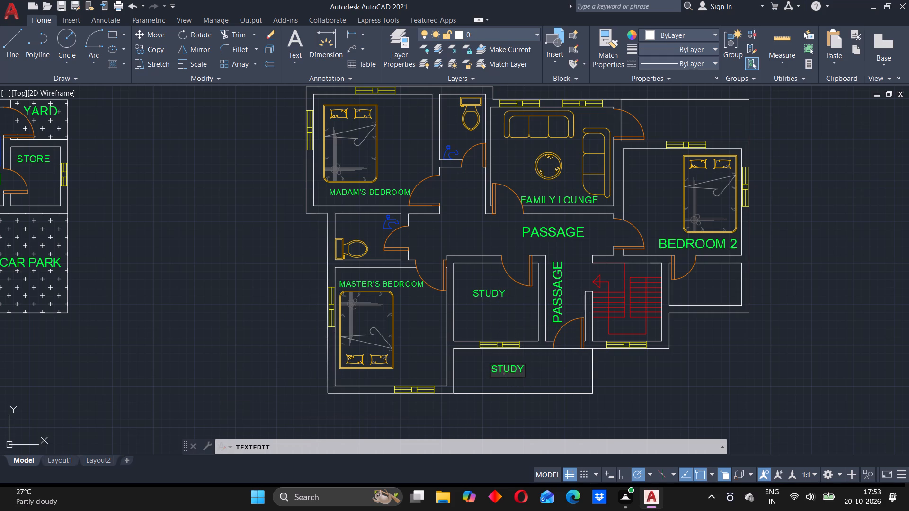
text(BALCONY)
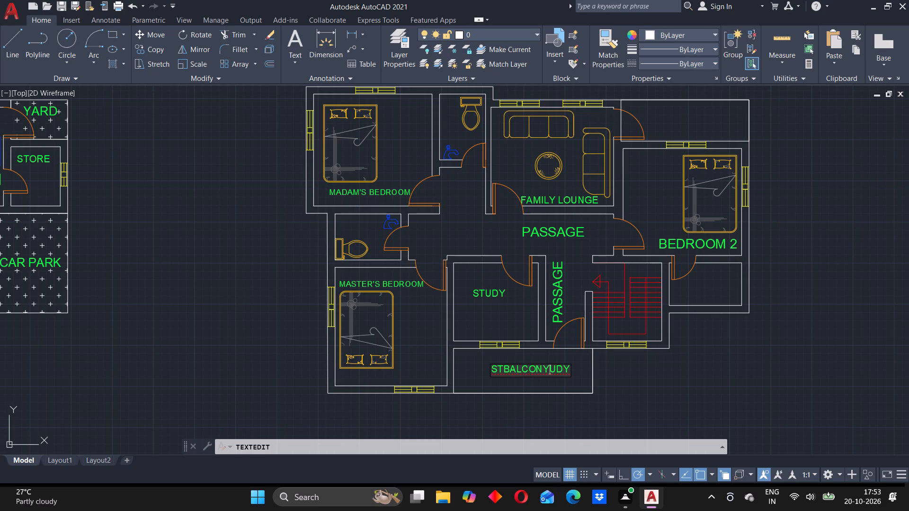
drag(569, 370, 566, 370)
drag(566, 370, 493, 371)
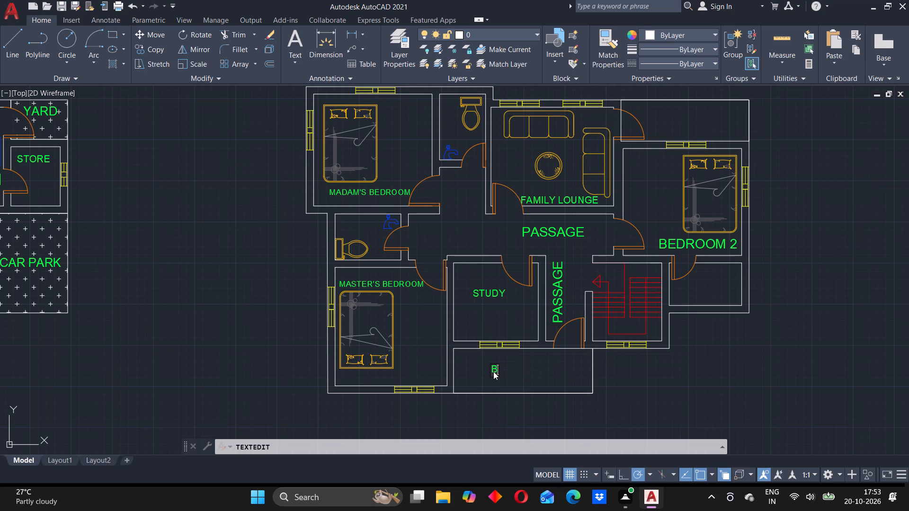
key(b)
key(a)
text(LCONY)
click(552, 374)
key(Escape)
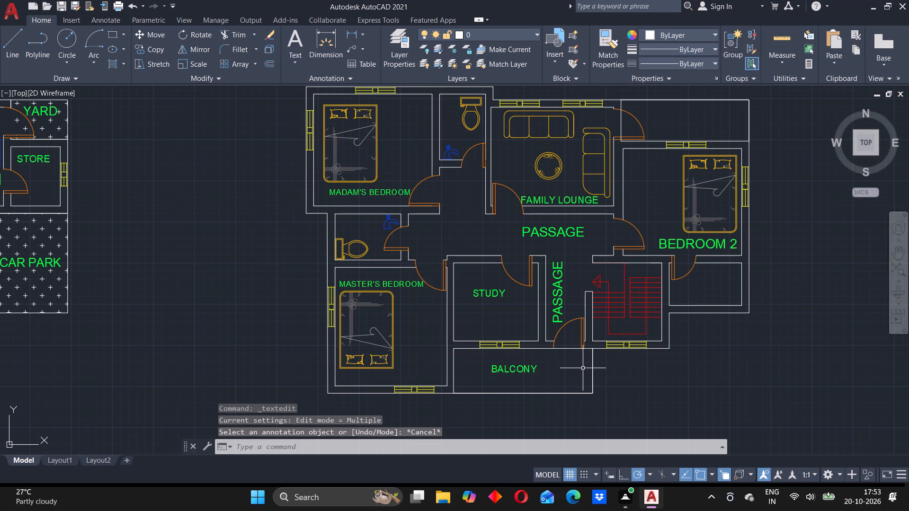
Copy the BALCONY label into the porch outline north of BEDROOM 2 in the redrawn plan.
click(508, 370)
key(c)
key(o)
key(Return)
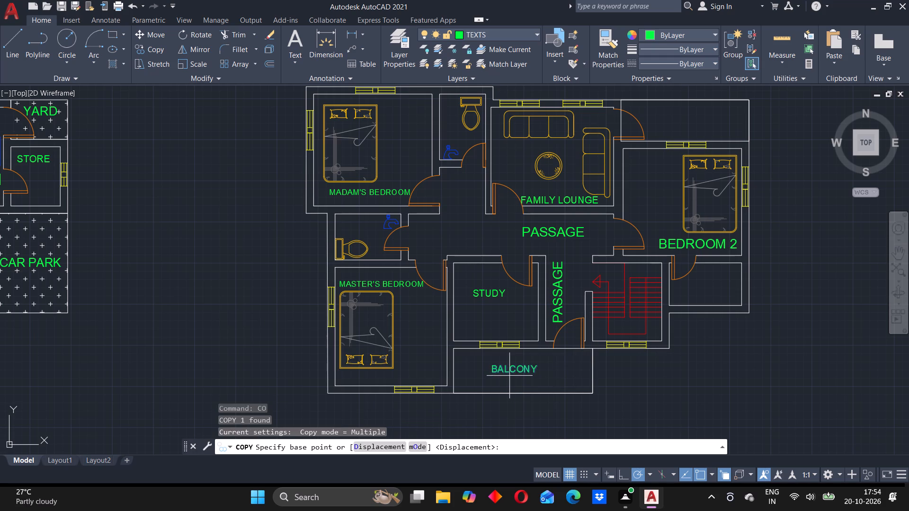
click(532, 372)
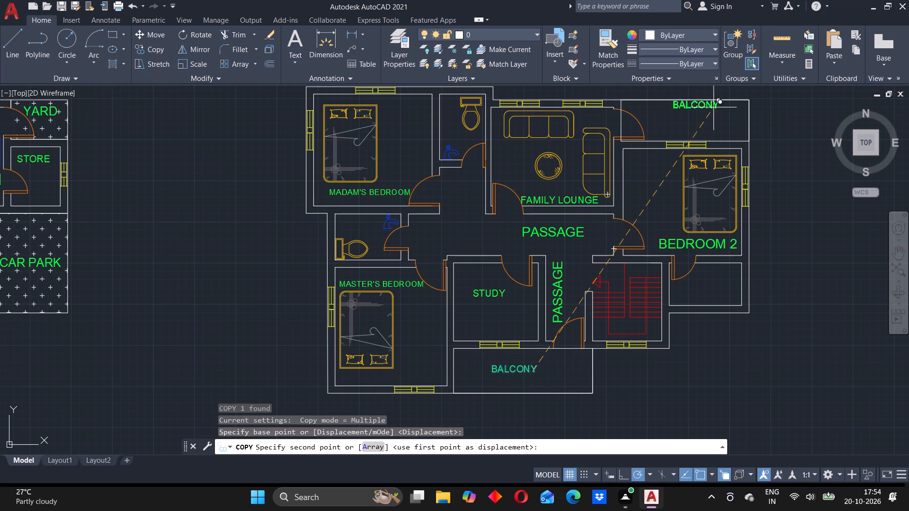
click(706, 118)
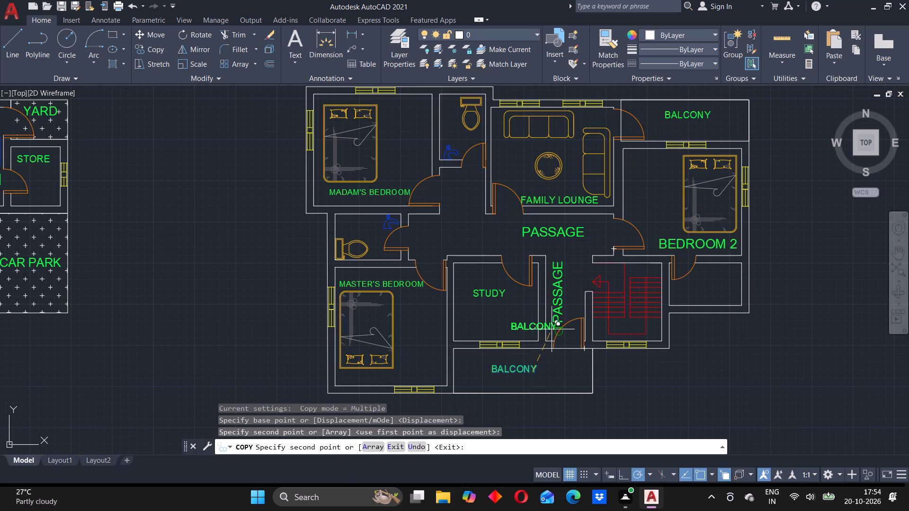
key(Escape)
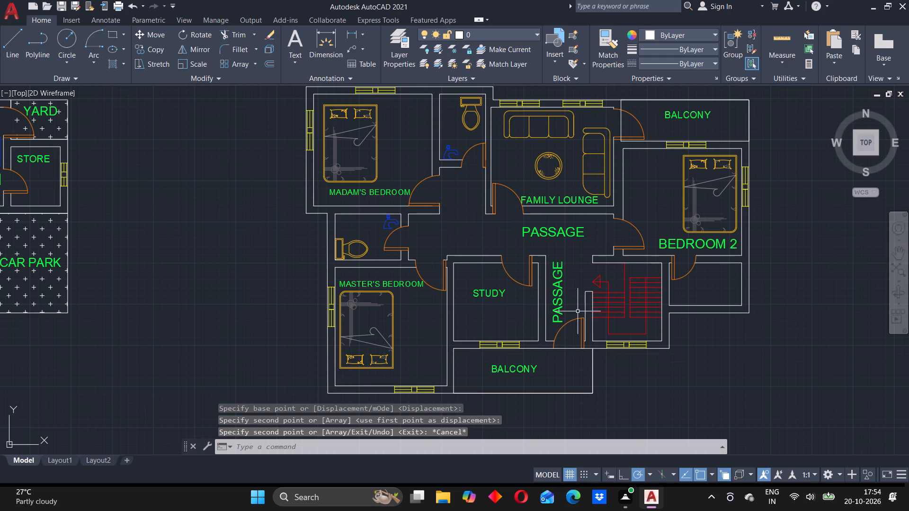
Copy both BATH labels from the ground floor plan into the matching toilet rooms of the redrawn plan, aligning by the porch's southeast corner.
scroll(334, 283, up, 1)
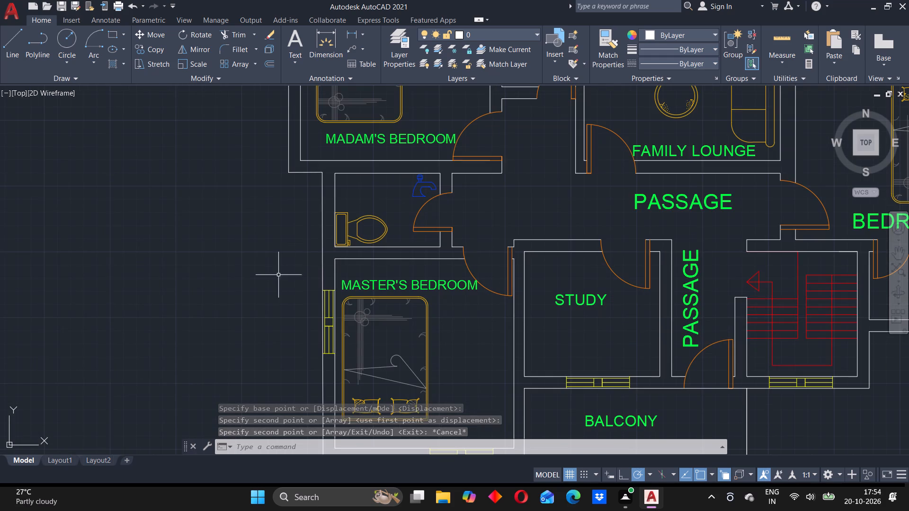
scroll(308, 249, down, 3)
scroll(75, 247, up, 1)
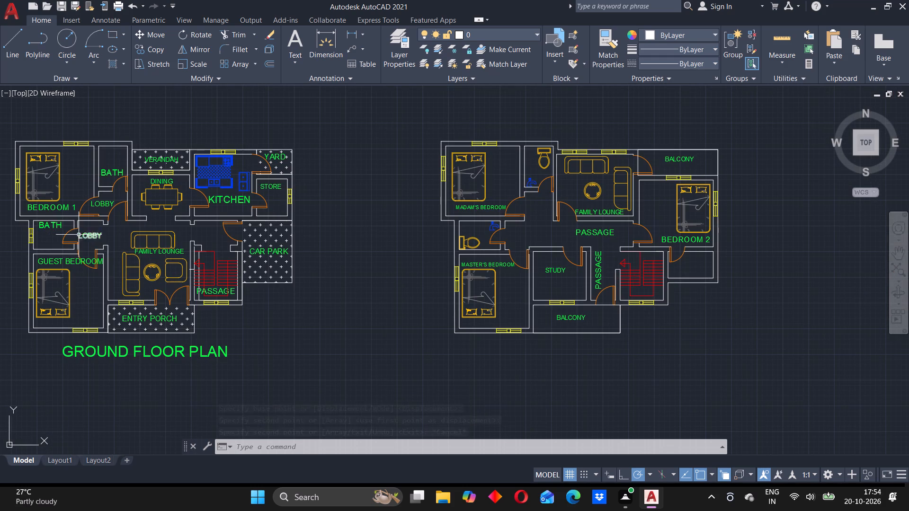
click(52, 226)
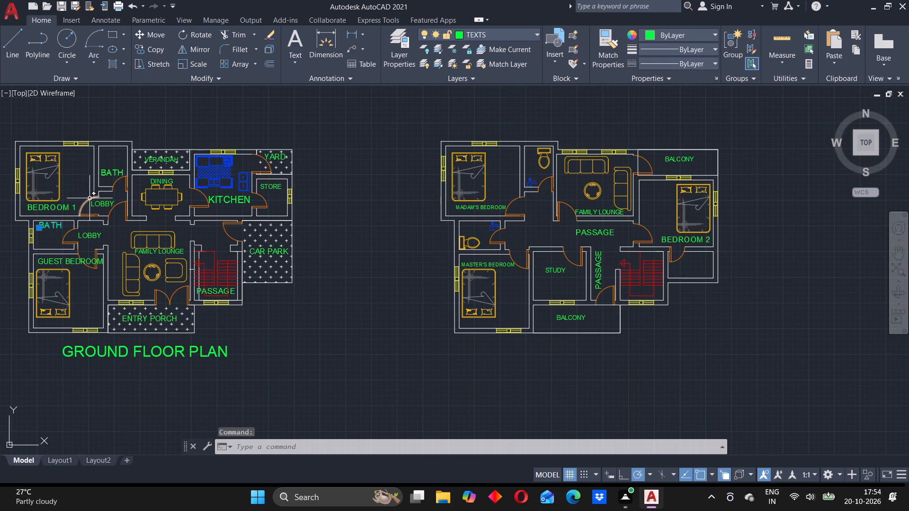
ctrl+click(108, 173)
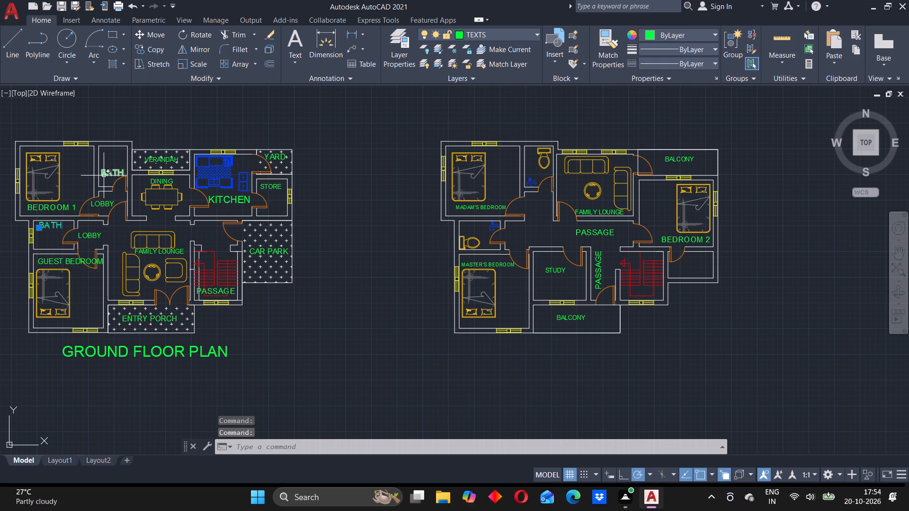
click(106, 173)
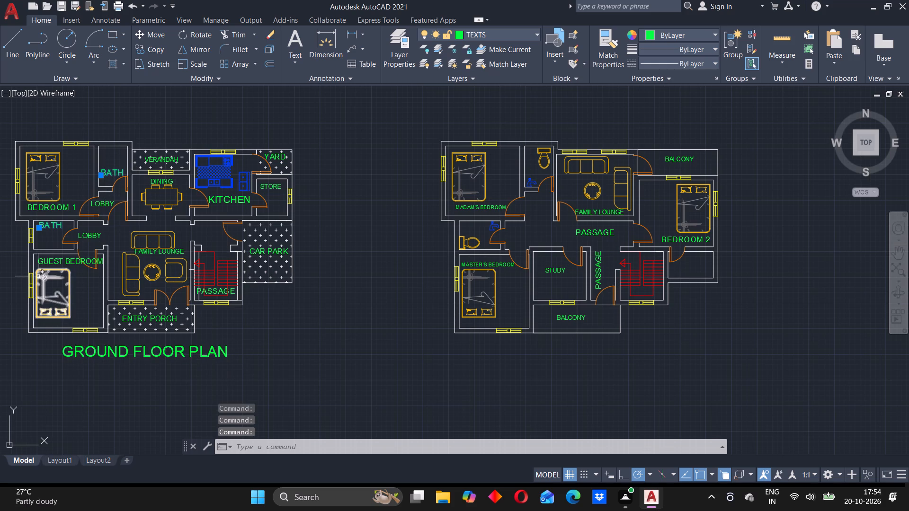
text(CO)
key(Return)
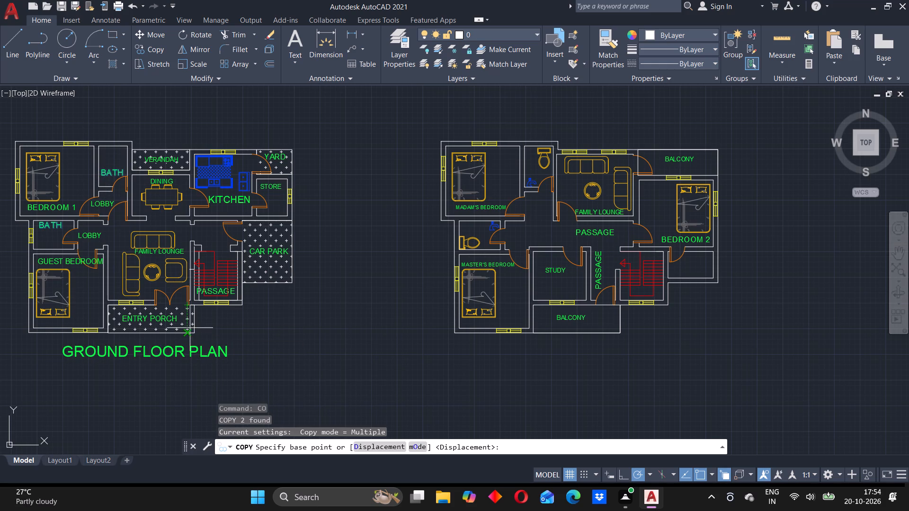
click(194, 334)
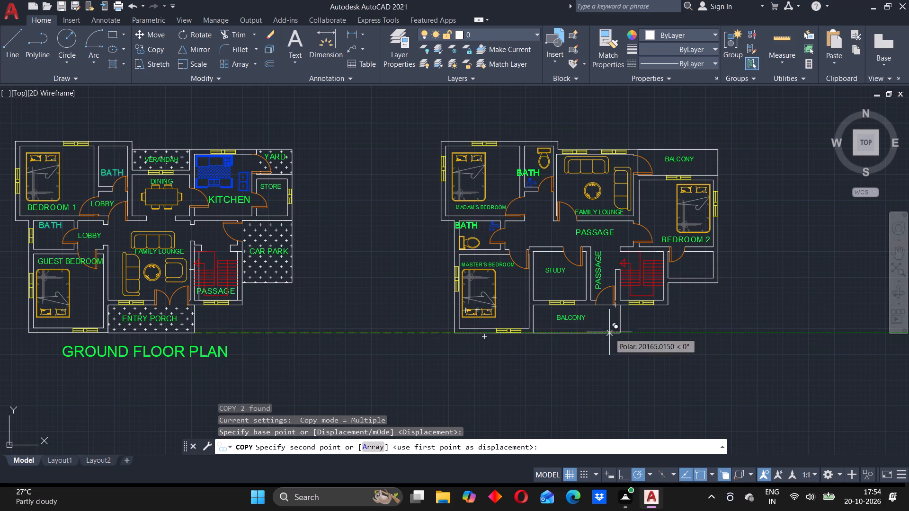
click(620, 330)
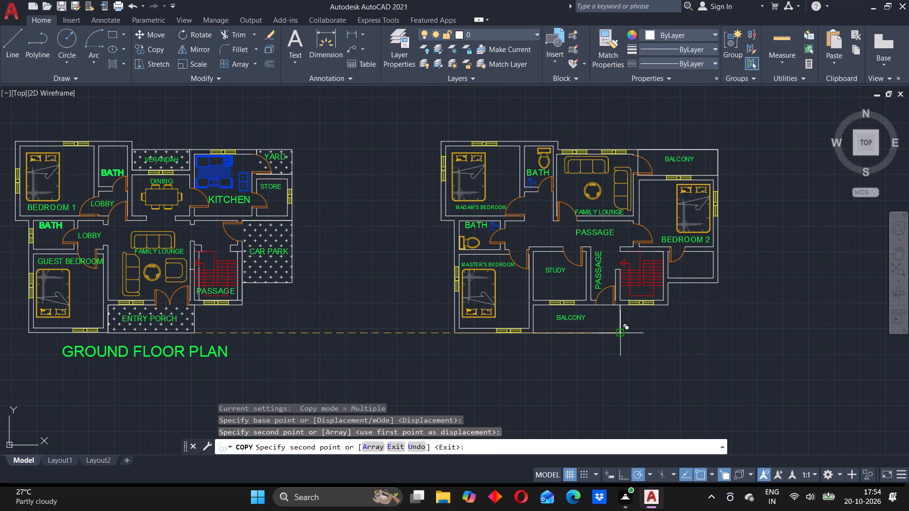
key(Escape)
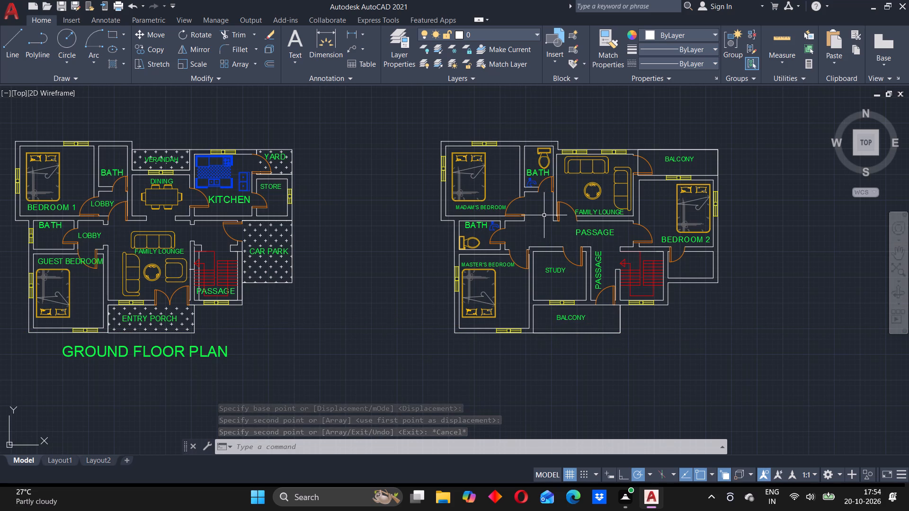
Copy the entry porch hatch from the ground floor plan onto the balcony south of the study, matching the southeast corners.
click(121, 312)
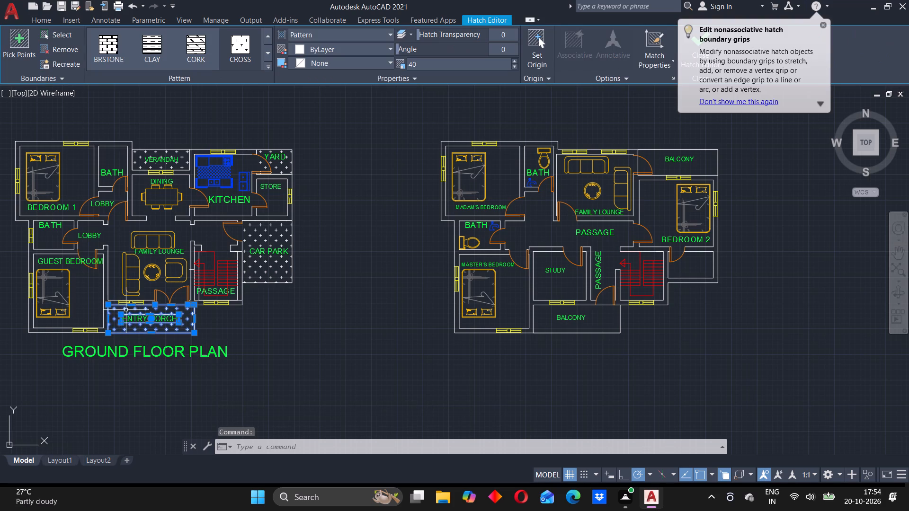
key(c)
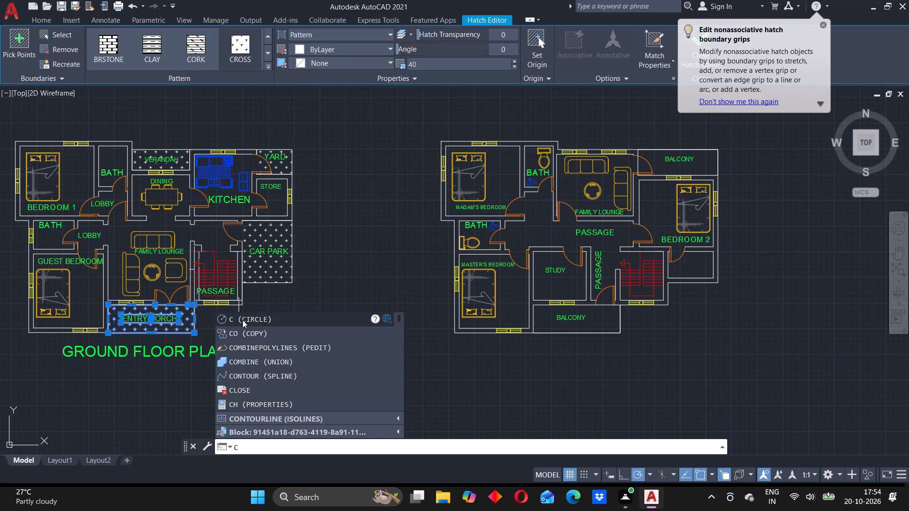
key(o)
key(Return)
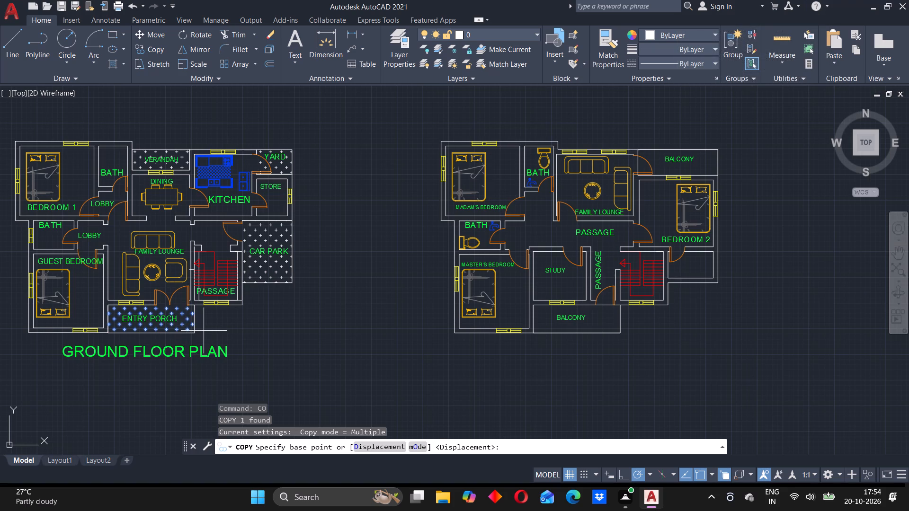
click(196, 335)
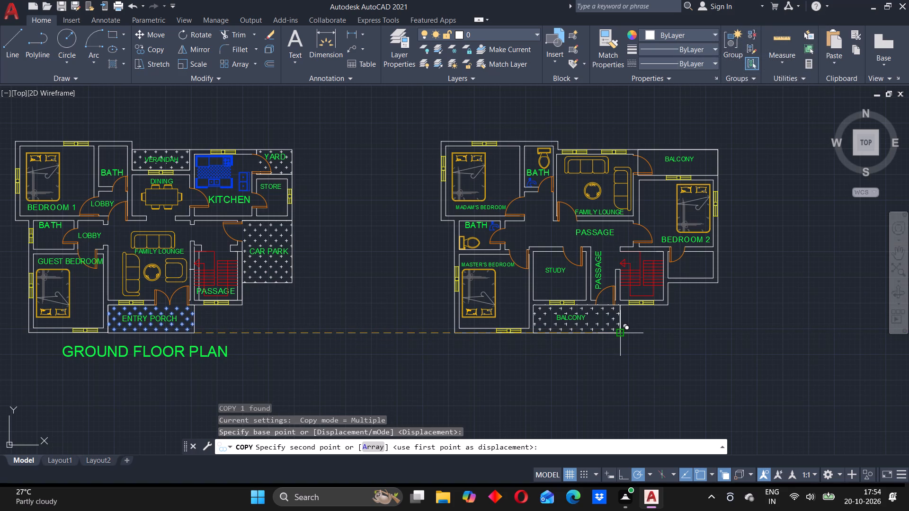
click(620, 333)
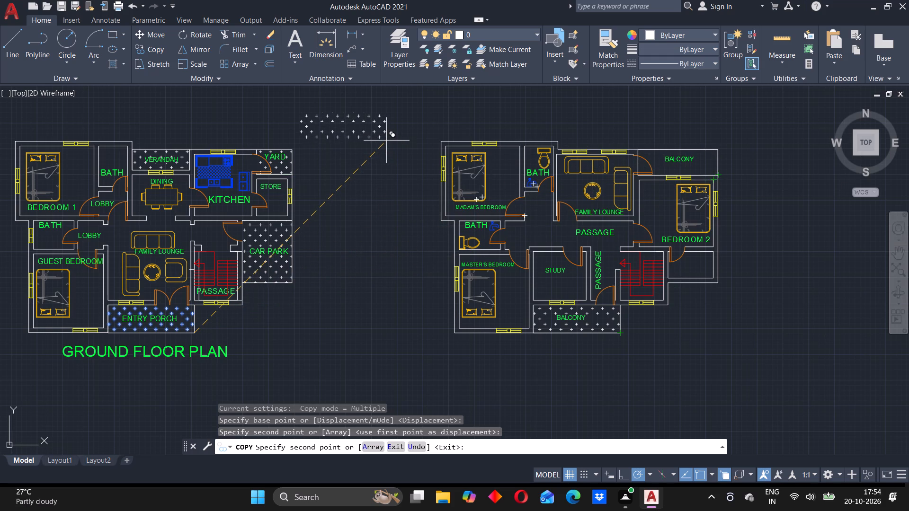
key(Escape)
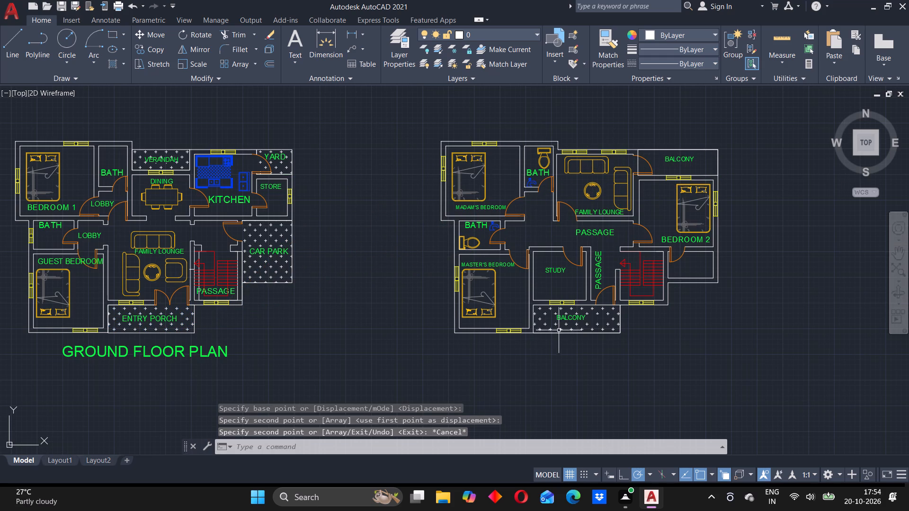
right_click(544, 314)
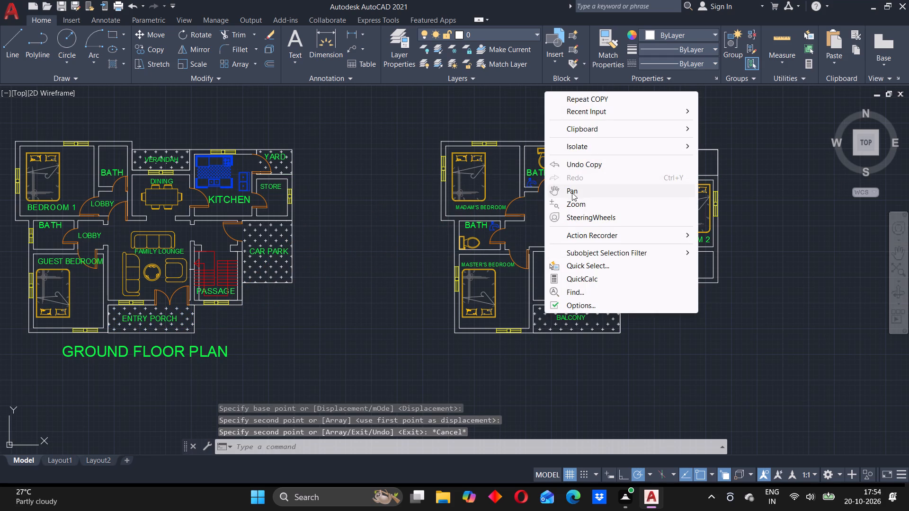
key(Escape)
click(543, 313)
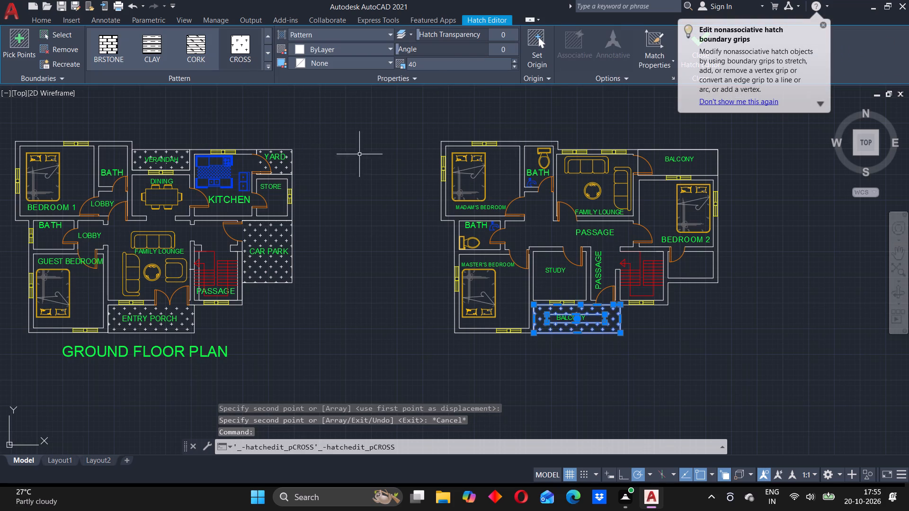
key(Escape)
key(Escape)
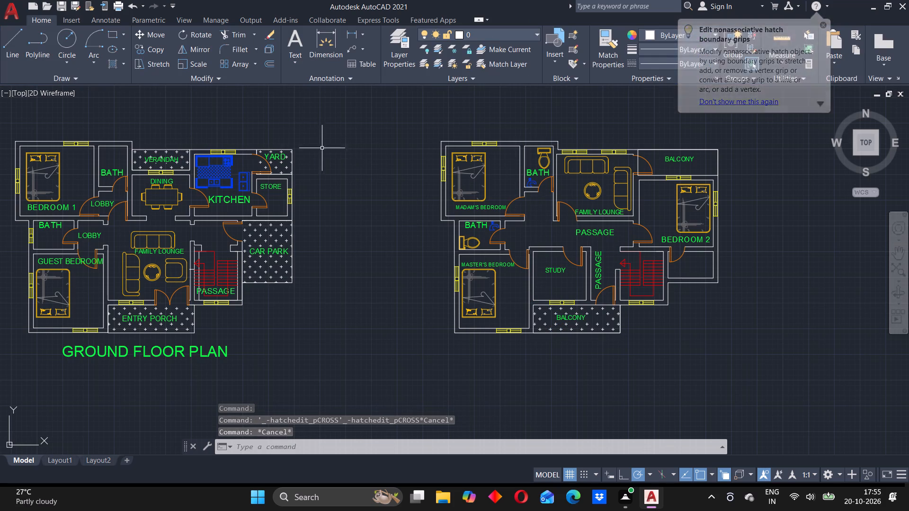
Hatch the balcony north of BEDROOM 2 with the CROSS pattern, including the area enclosed by the door swing.
key(h)
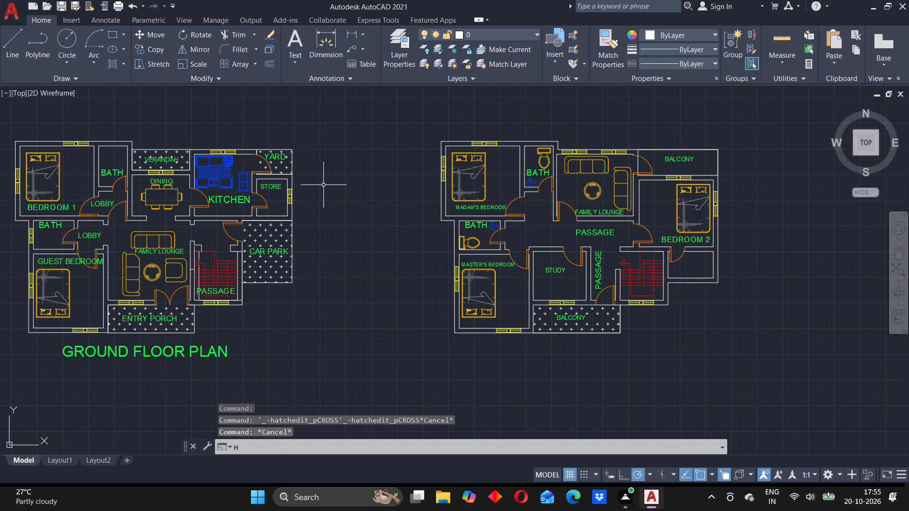
text(at)
text(ch)
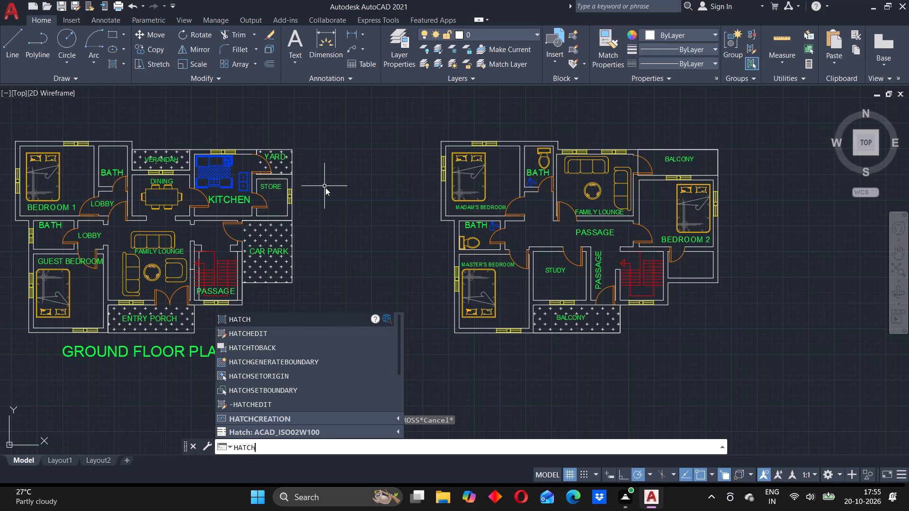
click(256, 321)
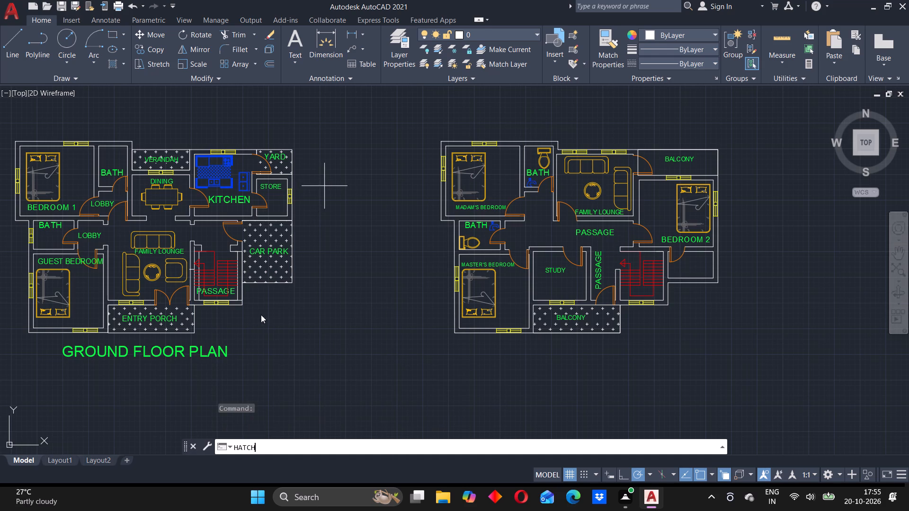
click(242, 40)
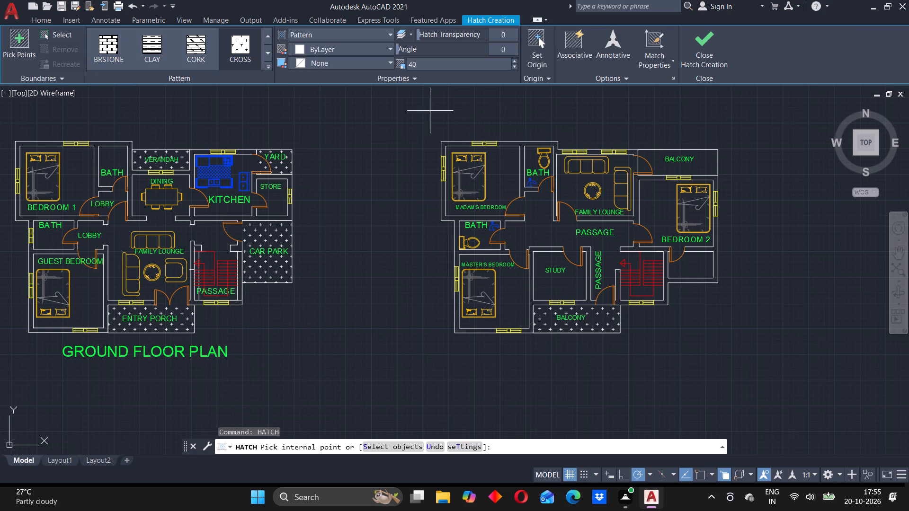
click(695, 167)
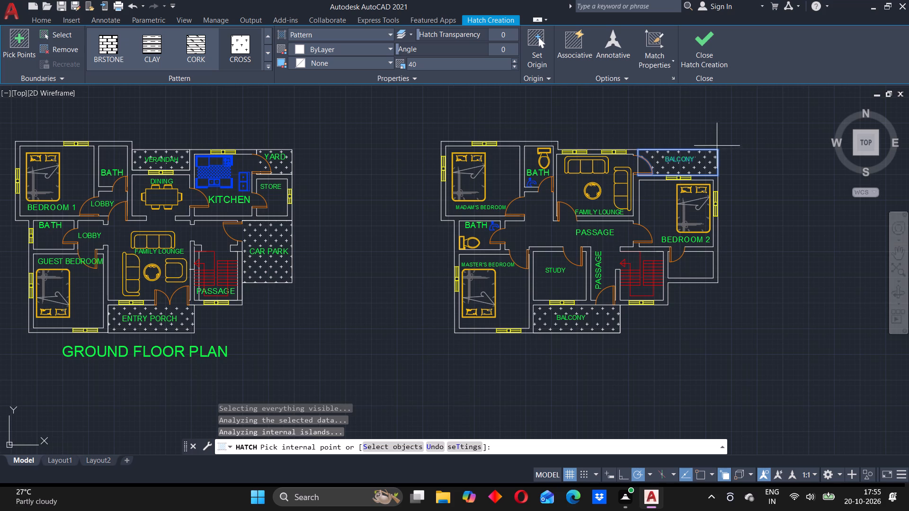
click(642, 166)
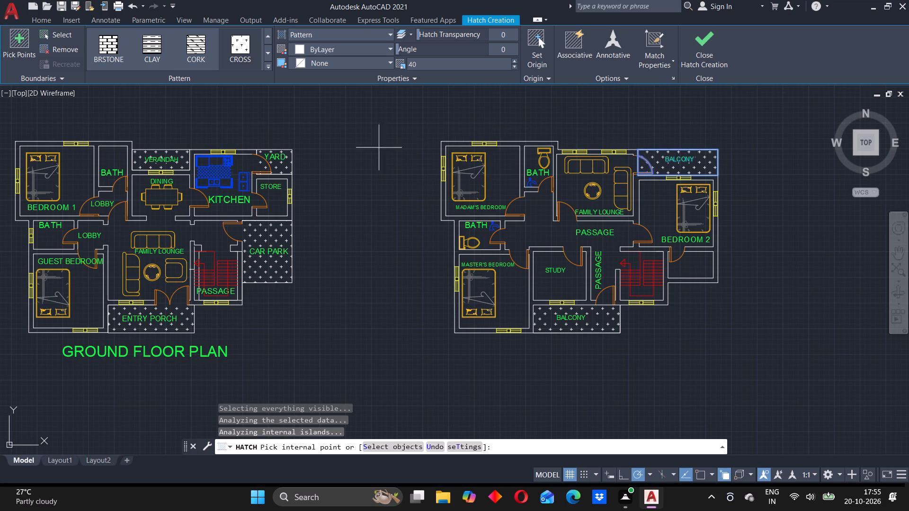
click(705, 43)
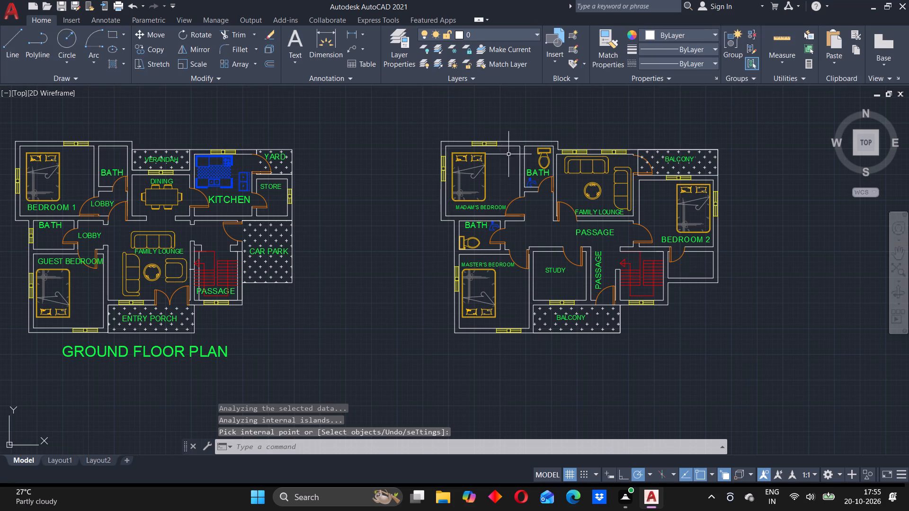
Copy the toilet from the bath beside MADAM'S BEDROOM to the open space east of the redrawn plan.
scroll(508, 154, up, 2)
scroll(556, 172, down, 2)
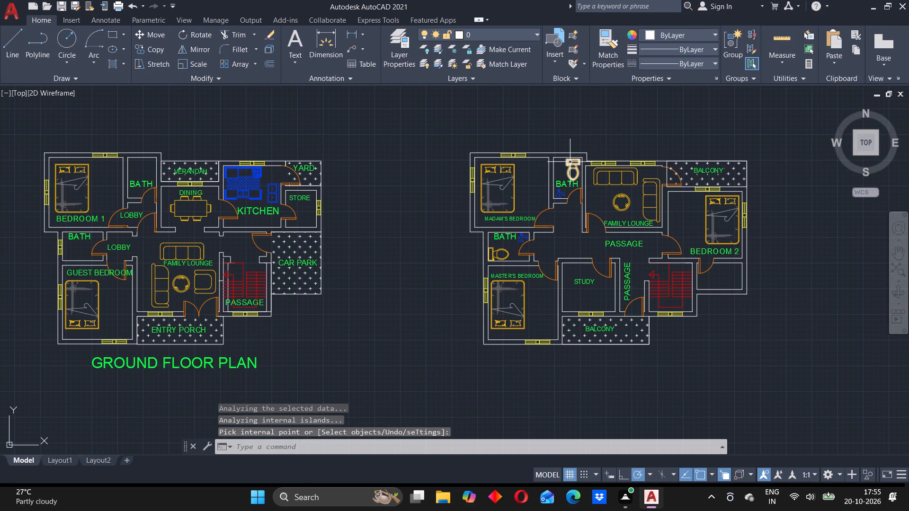
click(570, 161)
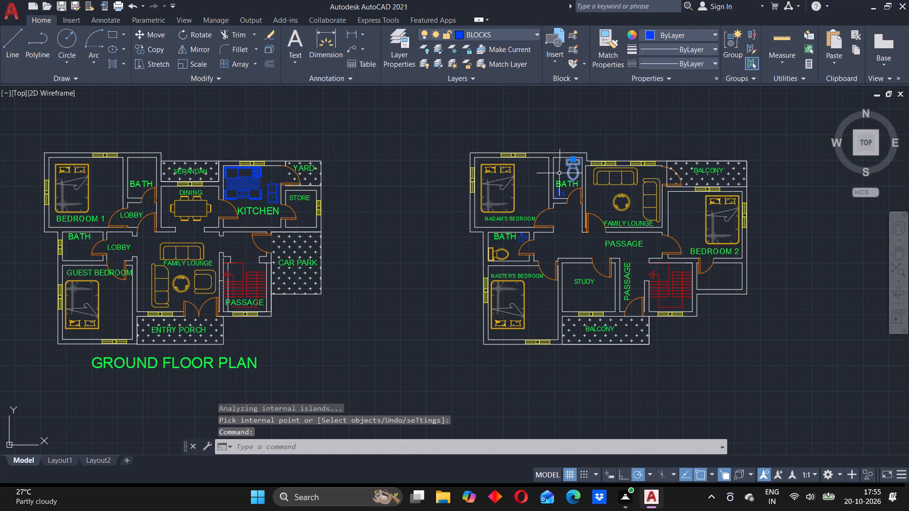
key(c)
key(o)
key(Return)
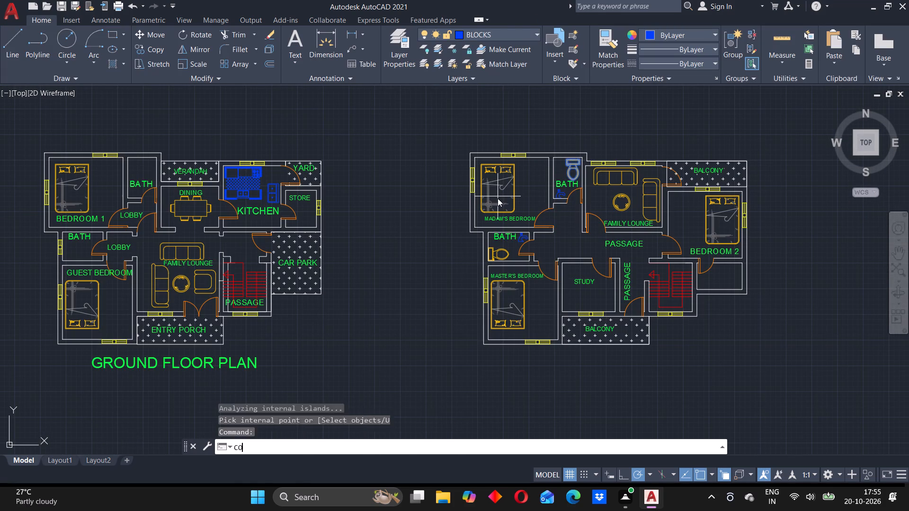
click(573, 167)
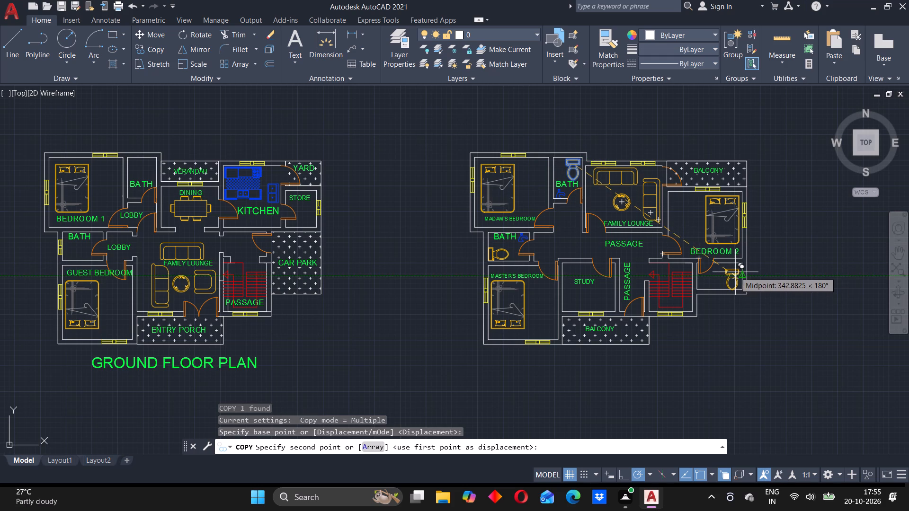
scroll(735, 272, up, 1)
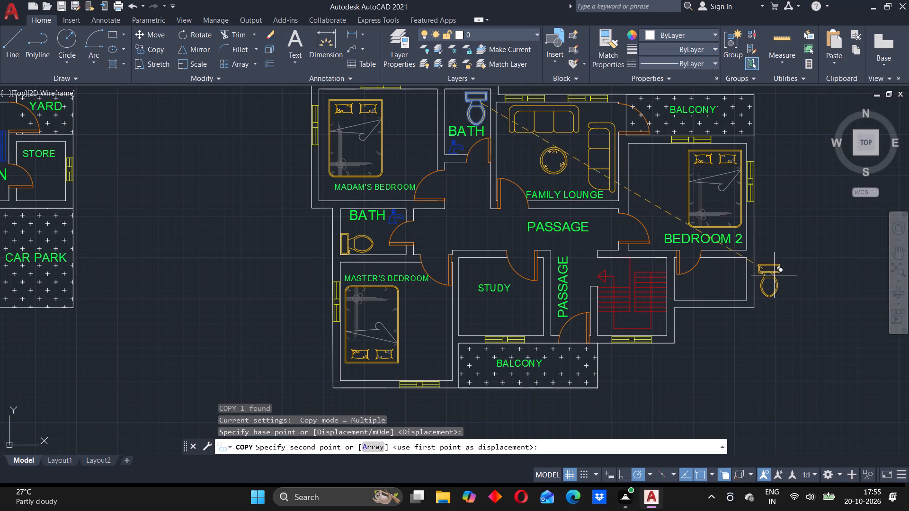
click(802, 272)
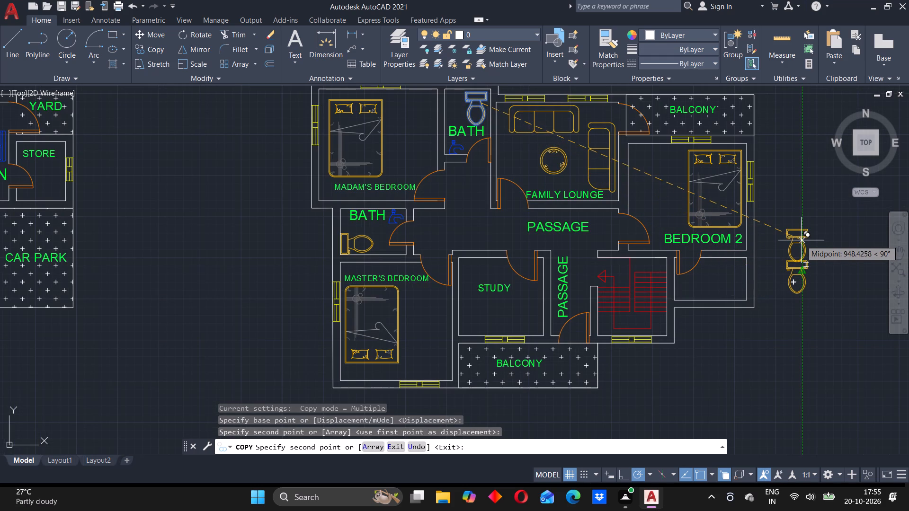
key(Escape)
Copy the blue tap symbol from the bath beside MADAM'S BEDROOM into the southwest corner of the small room south of BEDROOM 2.
click(450, 146)
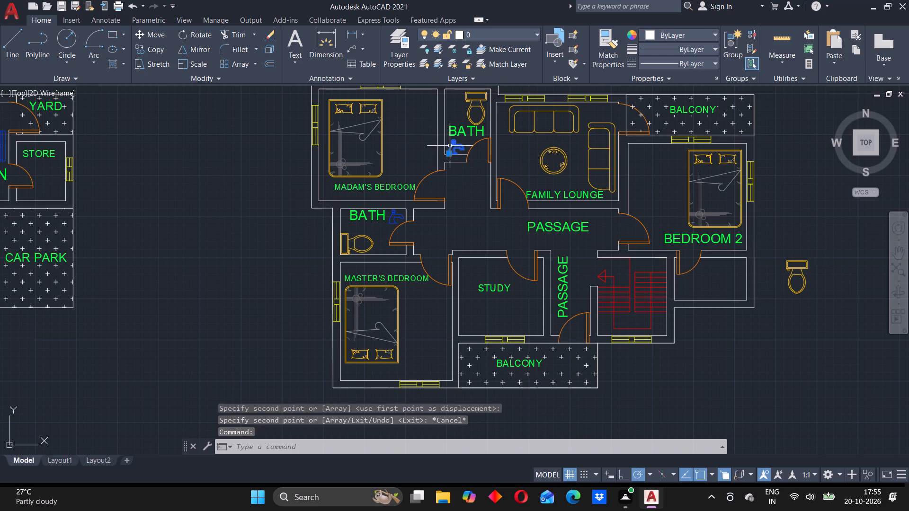
key(c)
key(o)
key(Return)
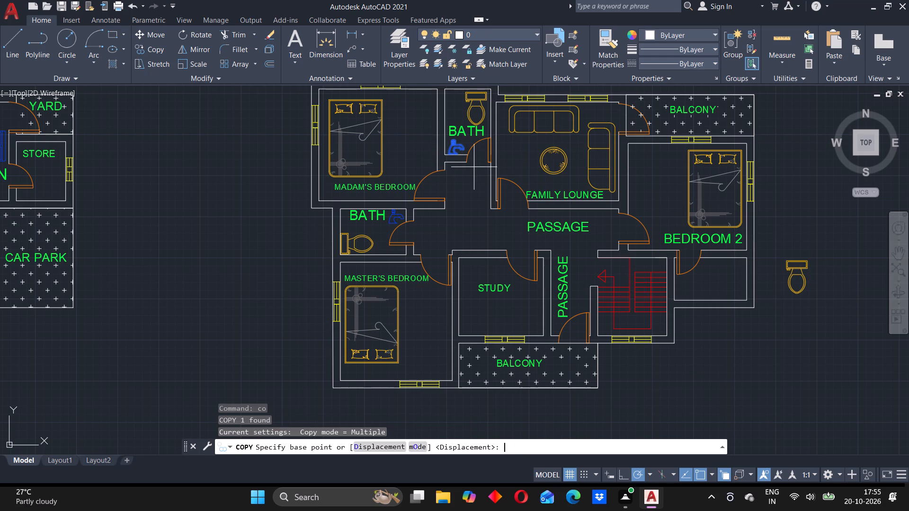
click(457, 145)
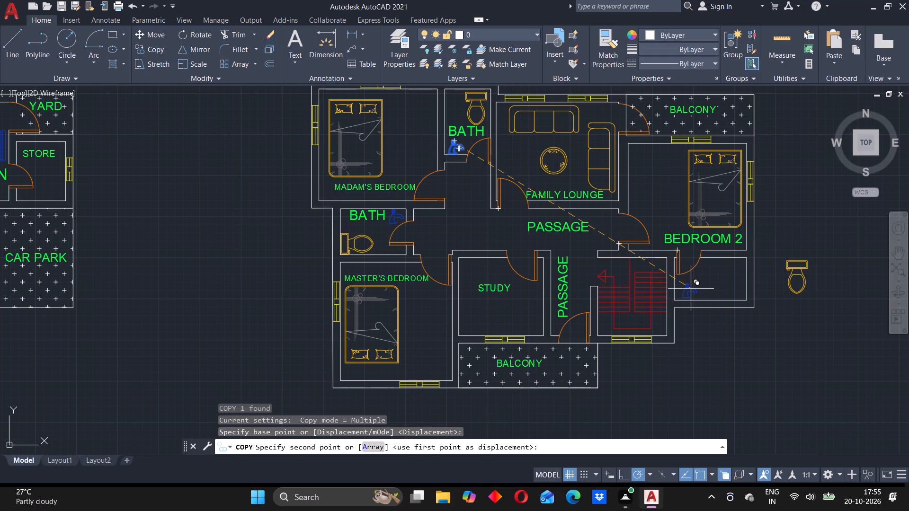
click(686, 289)
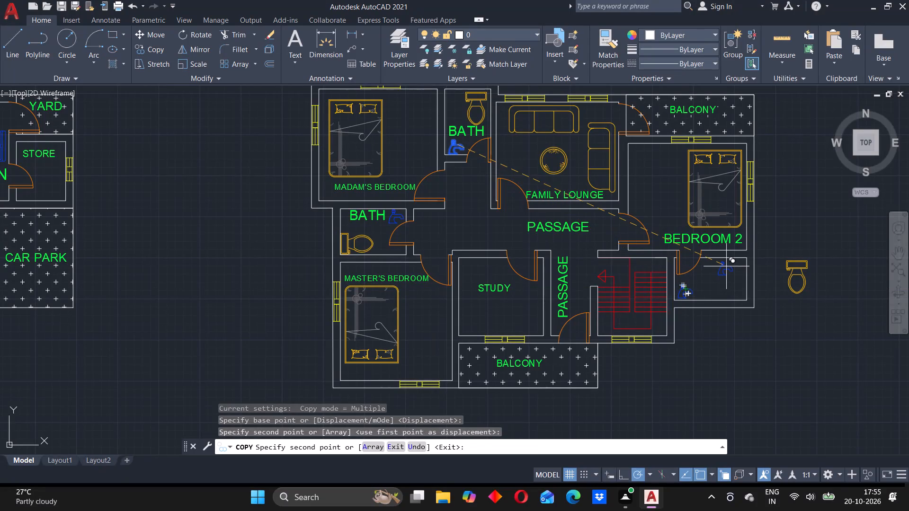
key(Escape)
Rotate the copied toilet outside the plan to 270° about its tank's corner, so its bowl points west.
click(795, 268)
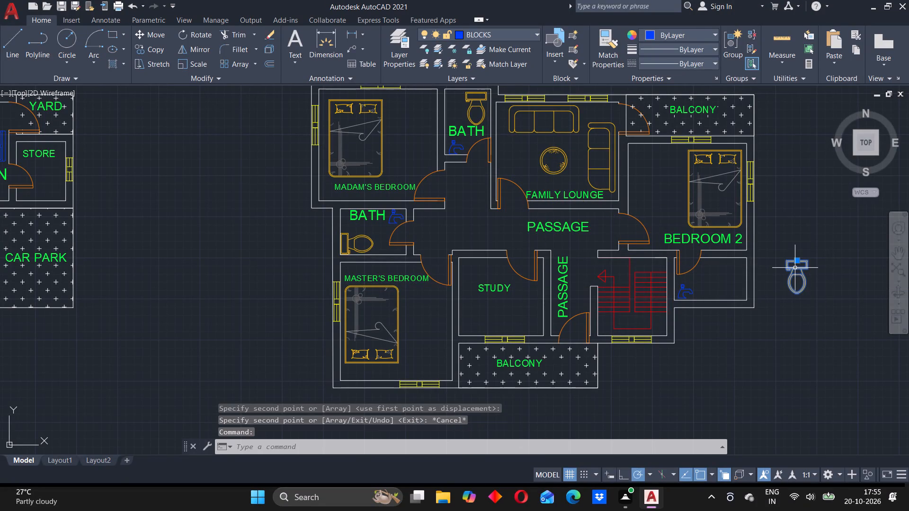
text(ro)
key(Return)
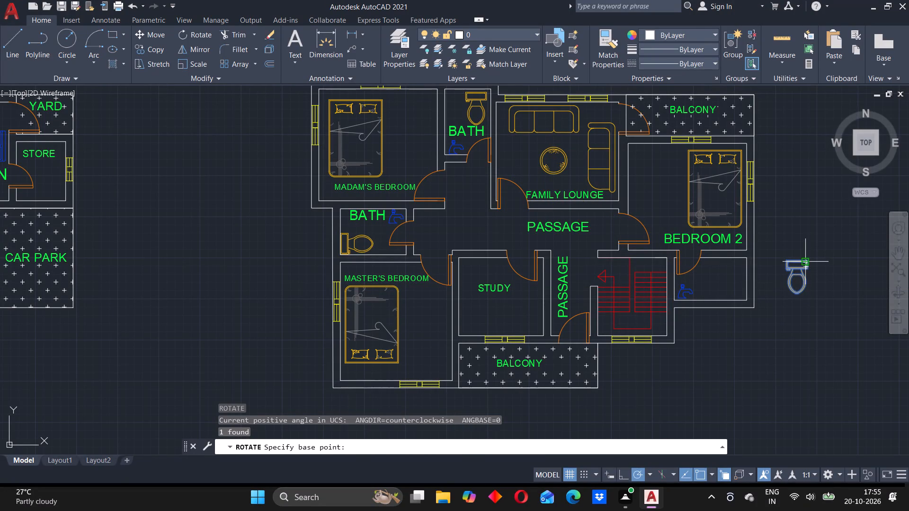
click(805, 260)
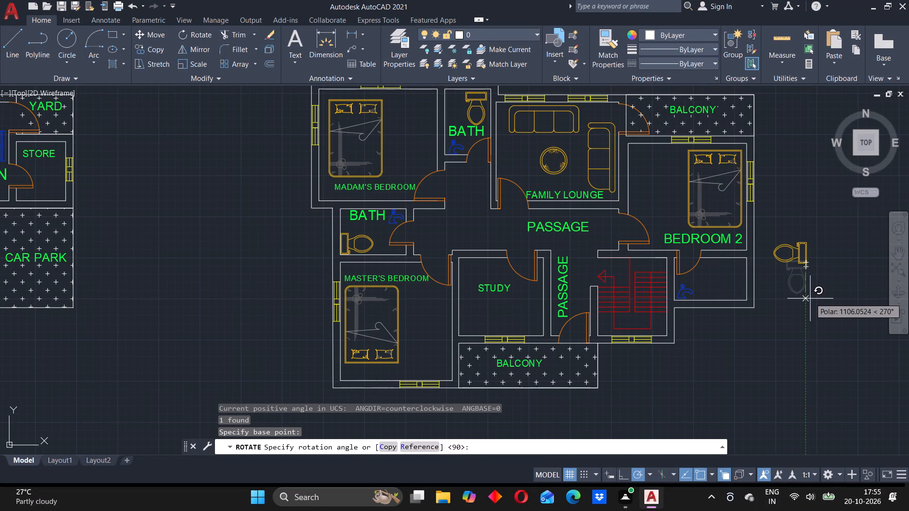
click(810, 299)
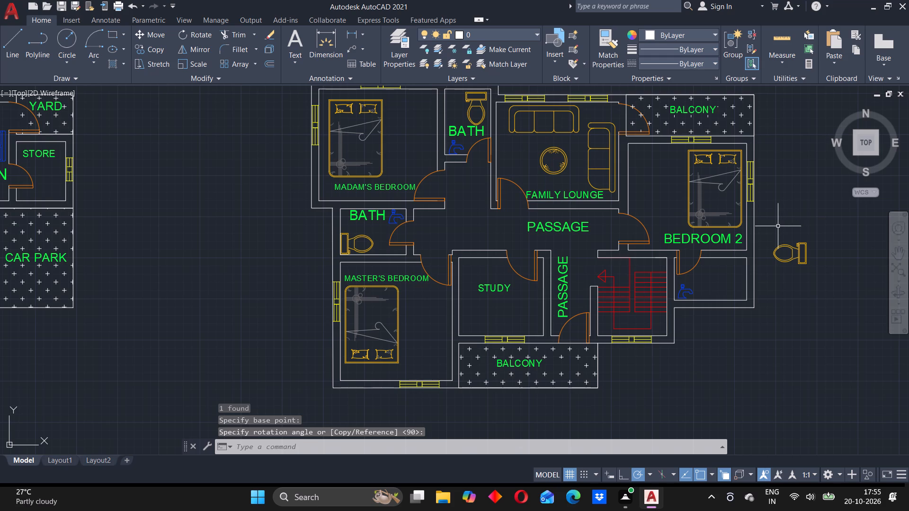
Move the rotated toilet by its tank's midpoint into the room south of BEDROOM 2, with the tank just inside the east wall.
click(790, 247)
key(m)
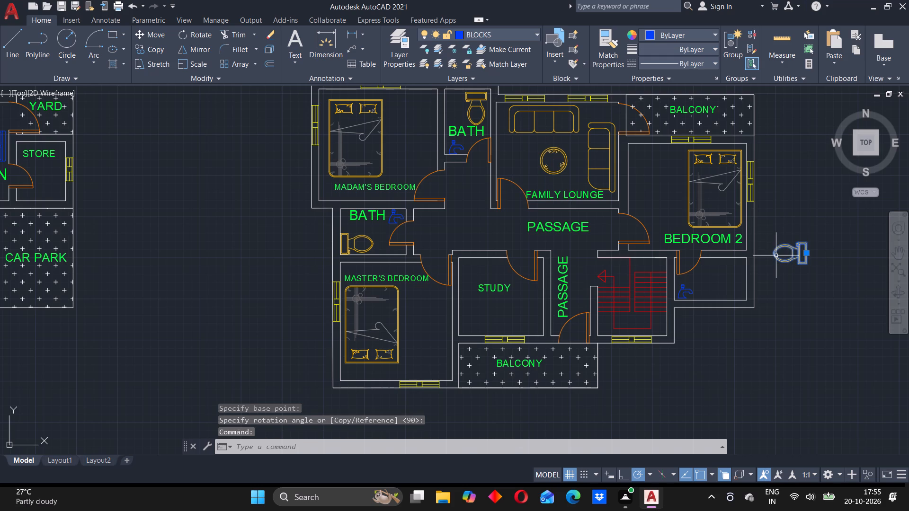
key(Return)
click(807, 254)
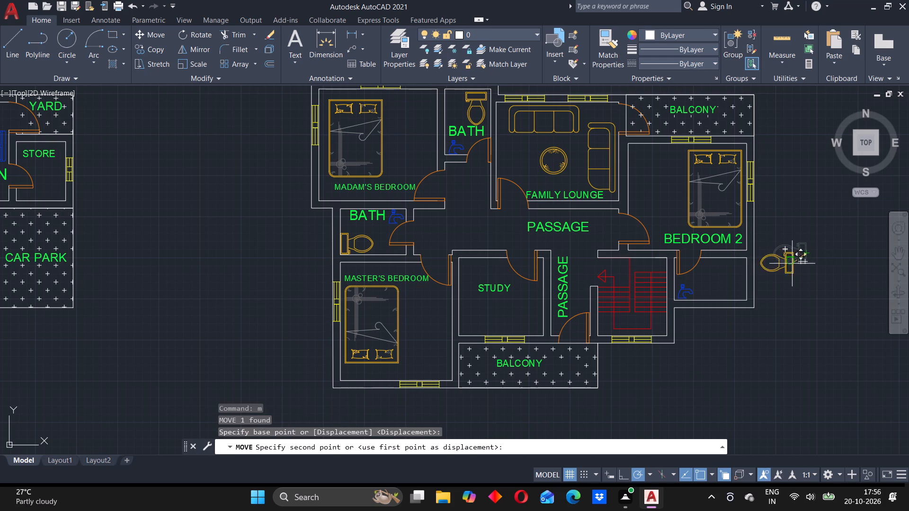
scroll(743, 287, up, 3)
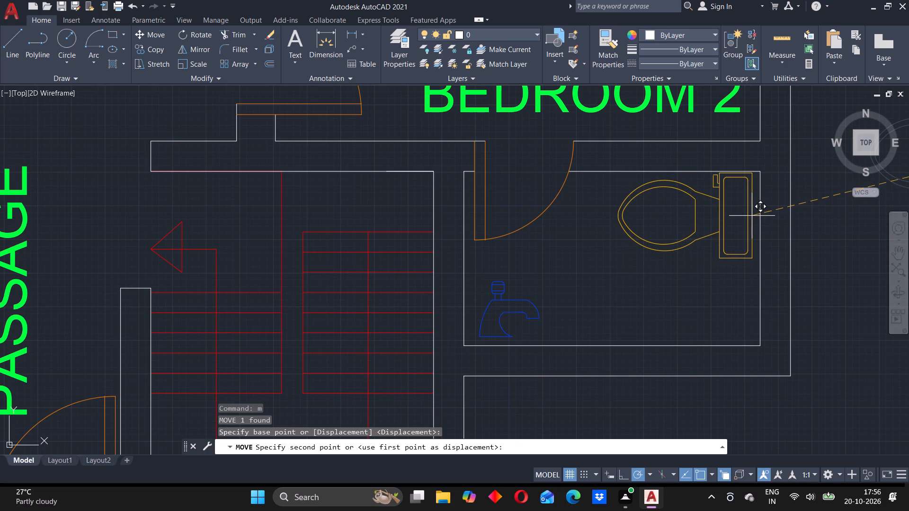
click(752, 216)
Copy the BATH label from beside MADAM'S BEDROOM into the room south of BEDROOM 2, just below its toilet.
scroll(736, 232, down, 3)
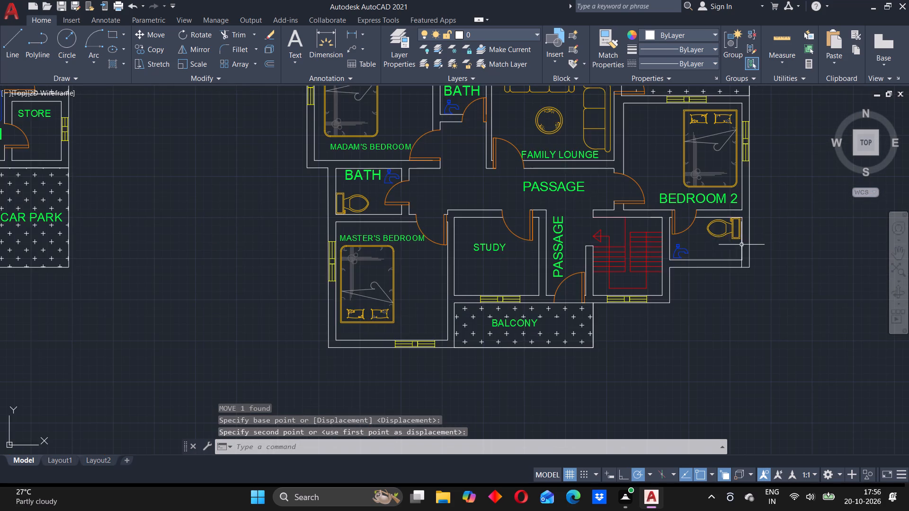
scroll(742, 247, down, 1)
middle_drag(740, 251, 678, 276)
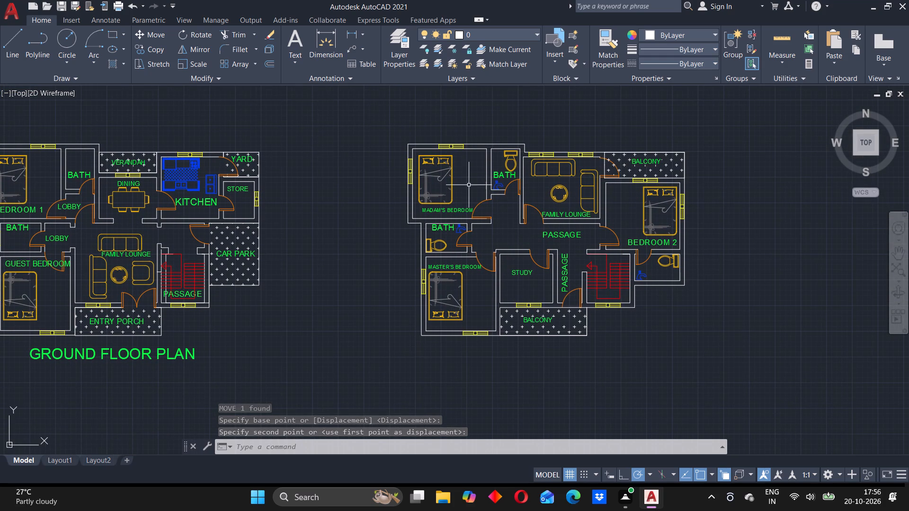
click(497, 176)
key(c)
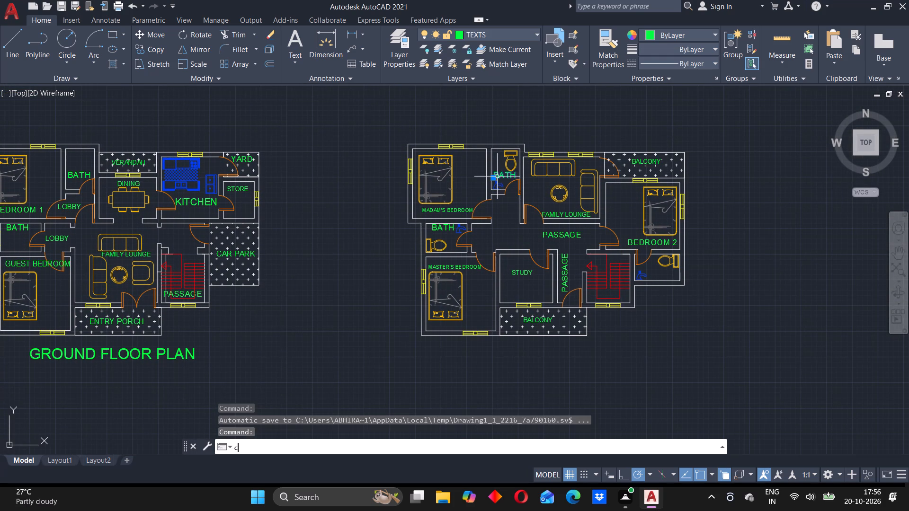
key(o)
key(Return)
click(499, 177)
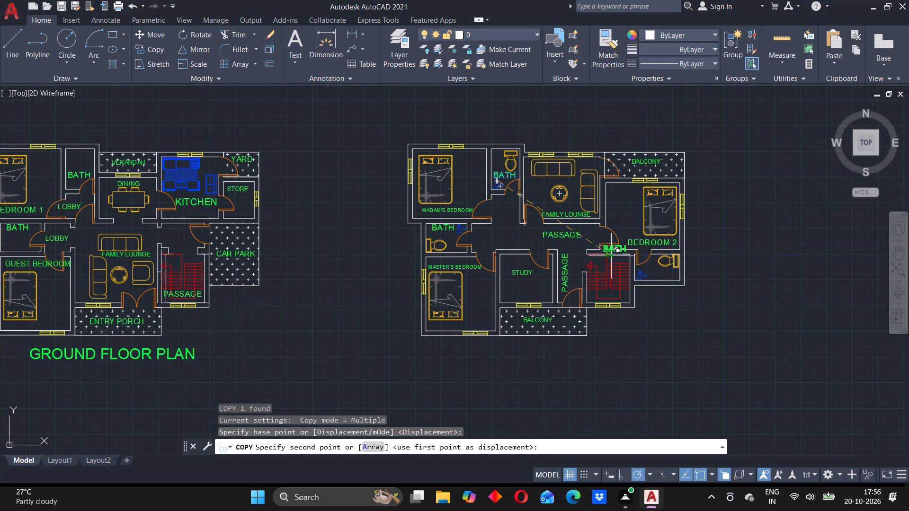
scroll(656, 275, up, 2)
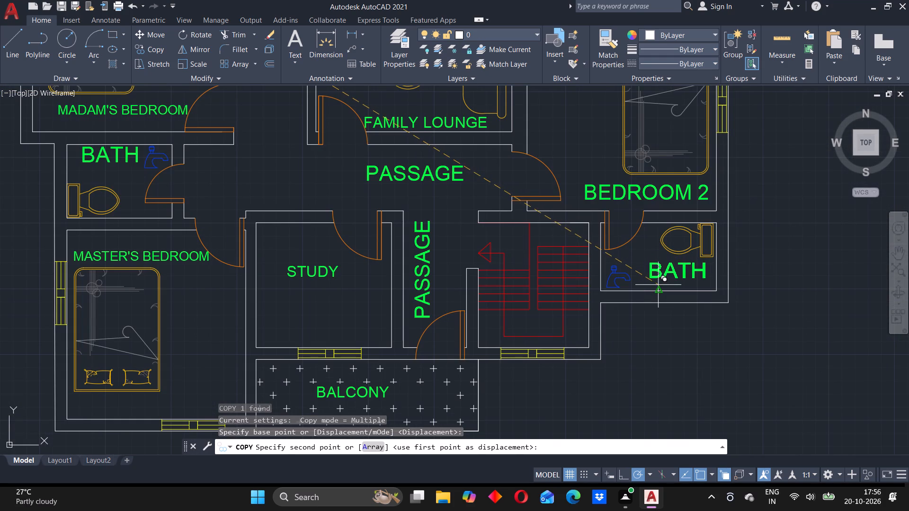
click(657, 286)
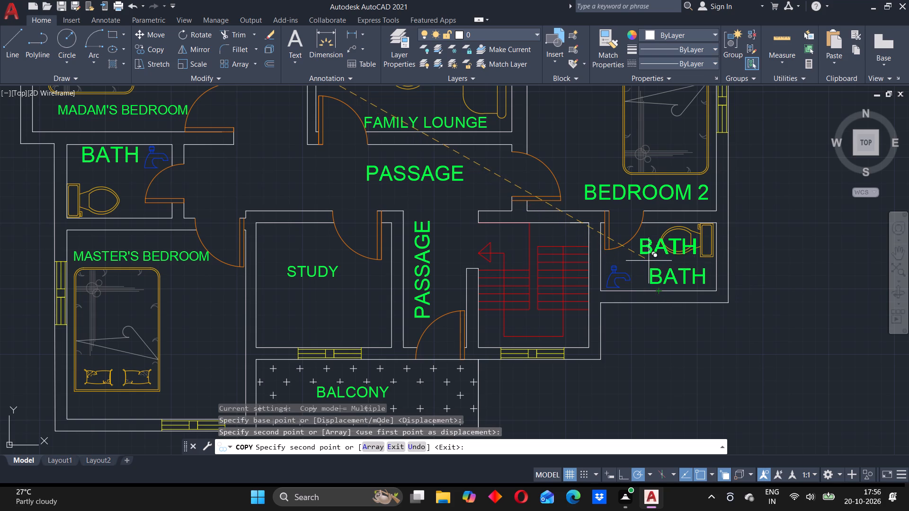
key(Escape)
Erase the extra rectangular outline around the balcony north of BEDROOM 2, keeping its hatch.
scroll(650, 261, down, 2)
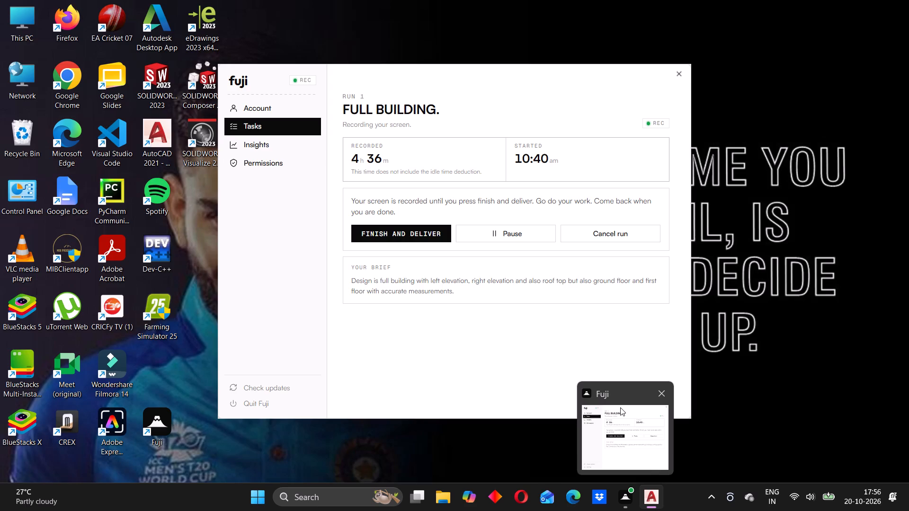
scroll(555, 215, up, 1)
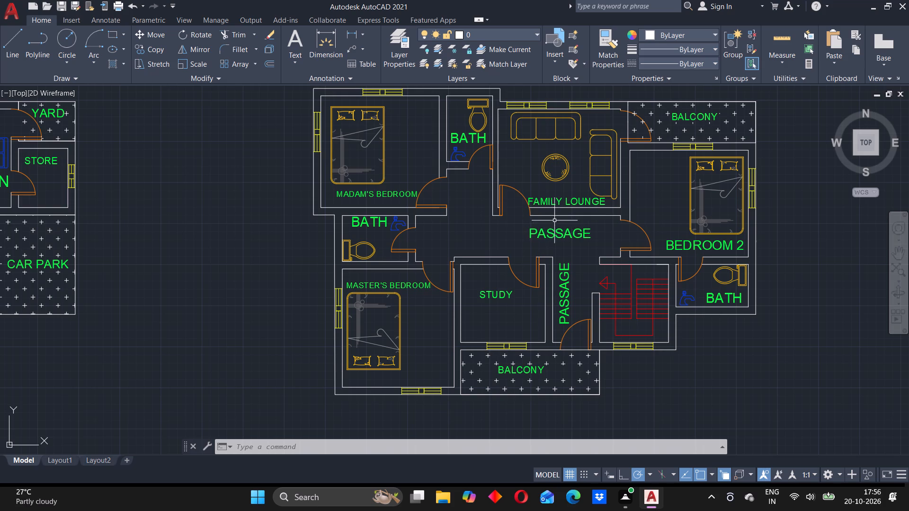
scroll(554, 220, down, 1)
middle_drag(597, 206, 457, 250)
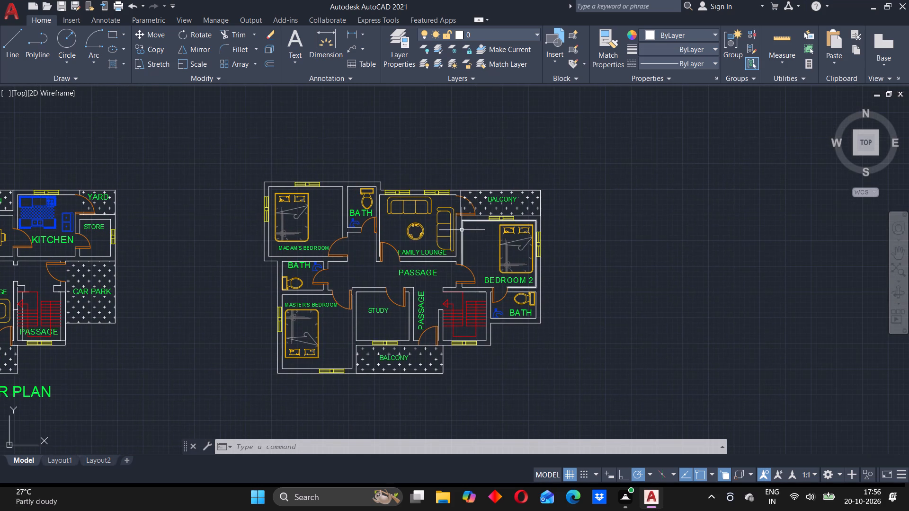
scroll(462, 228, up, 1)
click(460, 183)
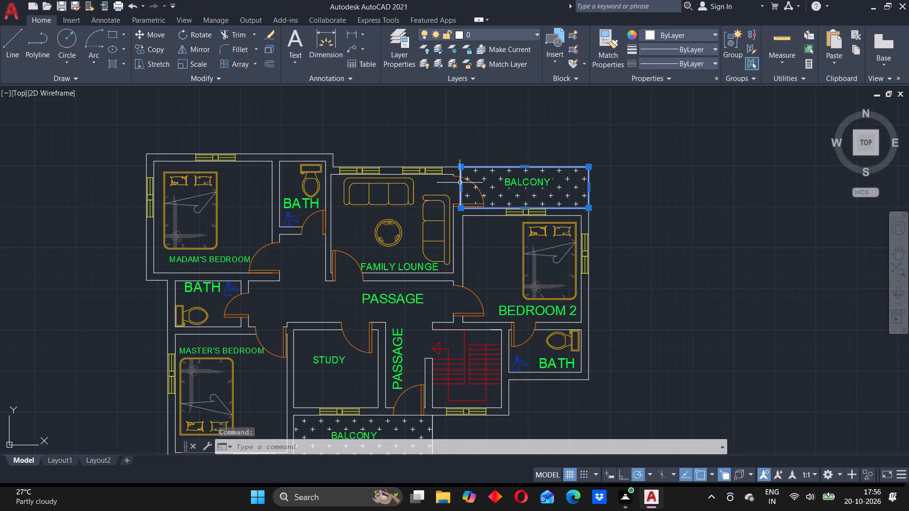
key(Delete)
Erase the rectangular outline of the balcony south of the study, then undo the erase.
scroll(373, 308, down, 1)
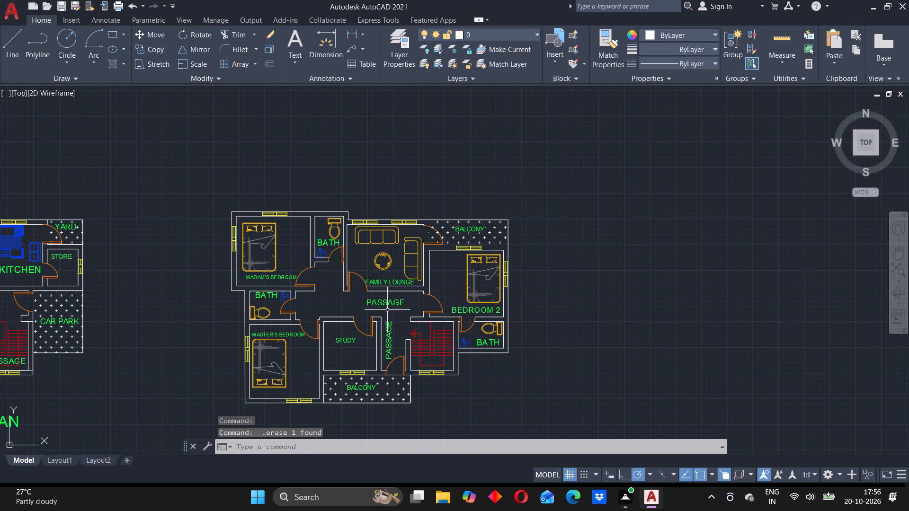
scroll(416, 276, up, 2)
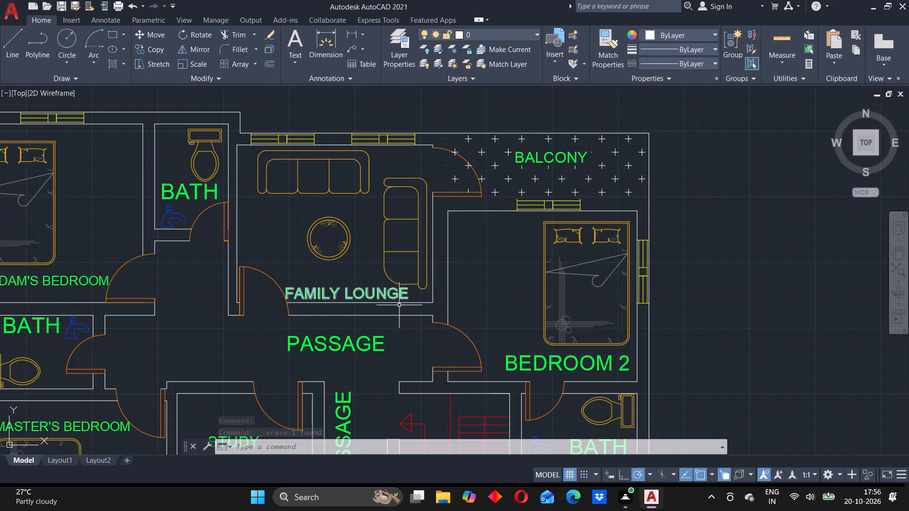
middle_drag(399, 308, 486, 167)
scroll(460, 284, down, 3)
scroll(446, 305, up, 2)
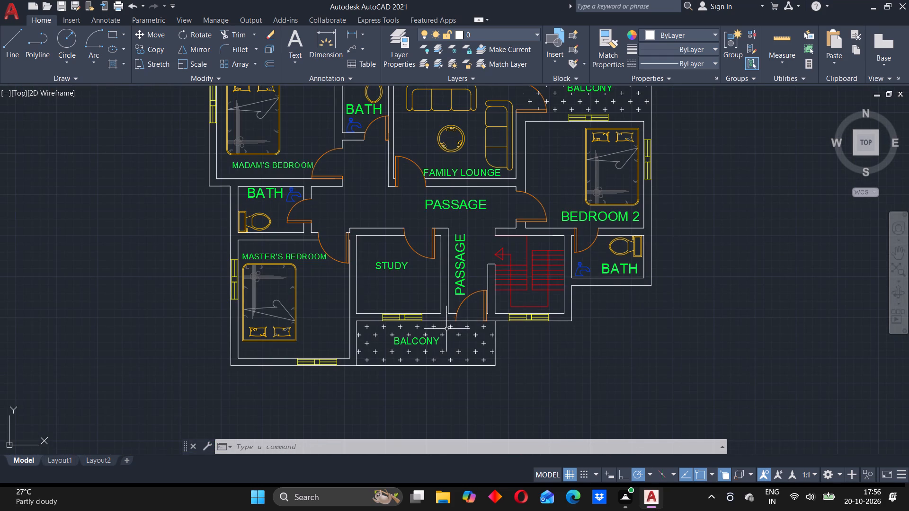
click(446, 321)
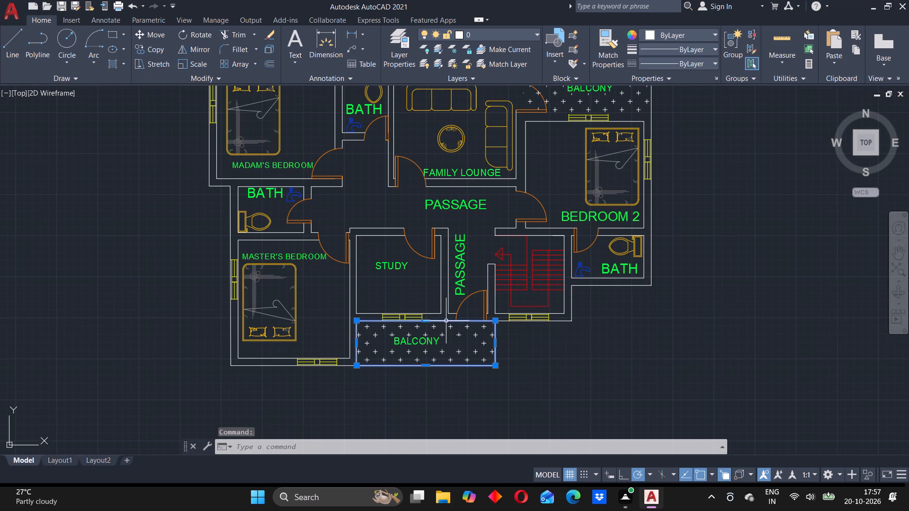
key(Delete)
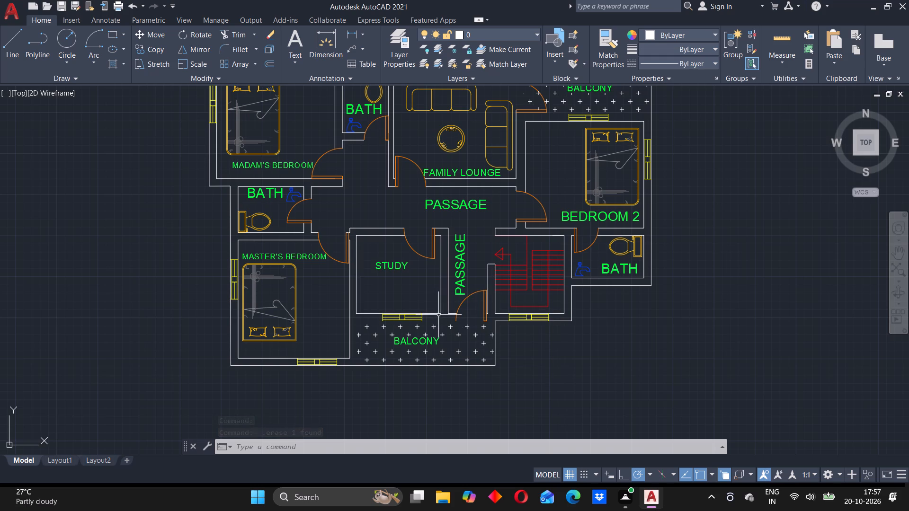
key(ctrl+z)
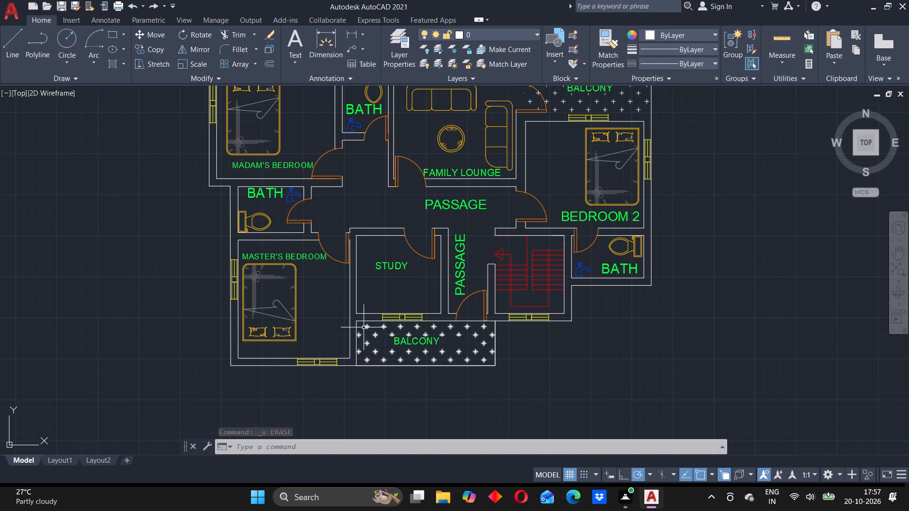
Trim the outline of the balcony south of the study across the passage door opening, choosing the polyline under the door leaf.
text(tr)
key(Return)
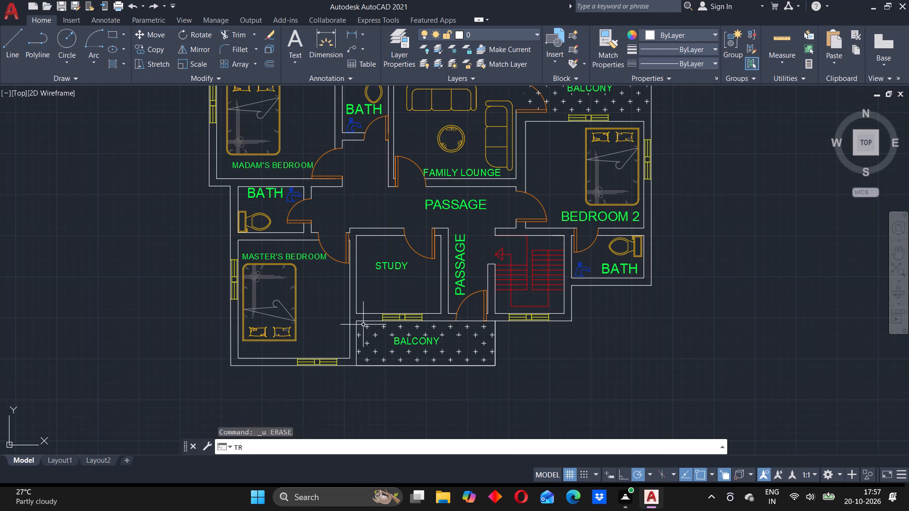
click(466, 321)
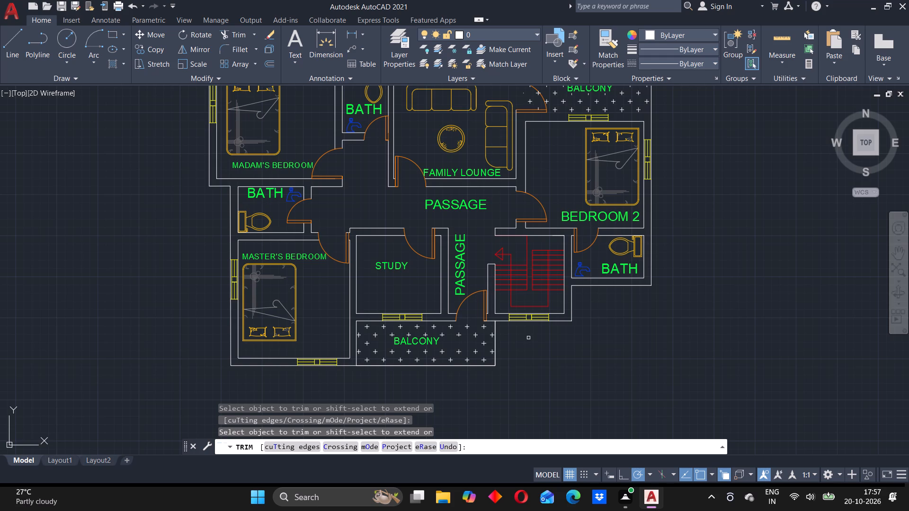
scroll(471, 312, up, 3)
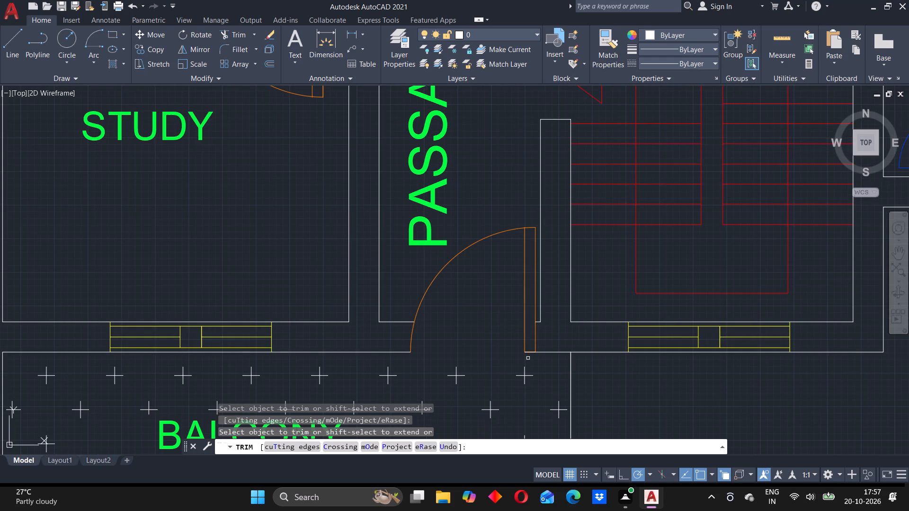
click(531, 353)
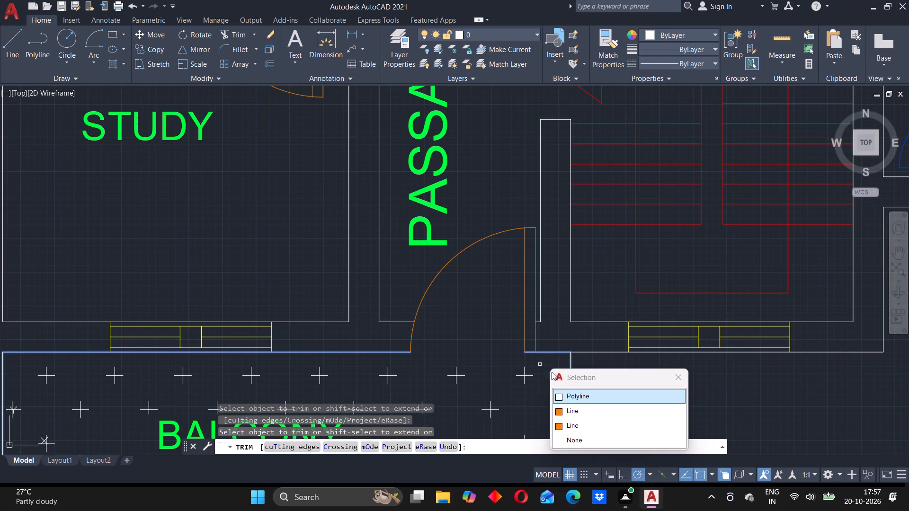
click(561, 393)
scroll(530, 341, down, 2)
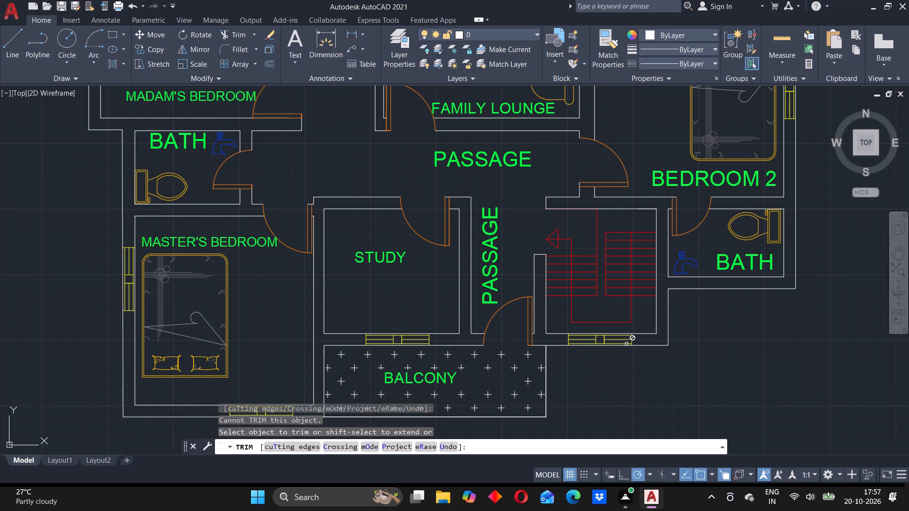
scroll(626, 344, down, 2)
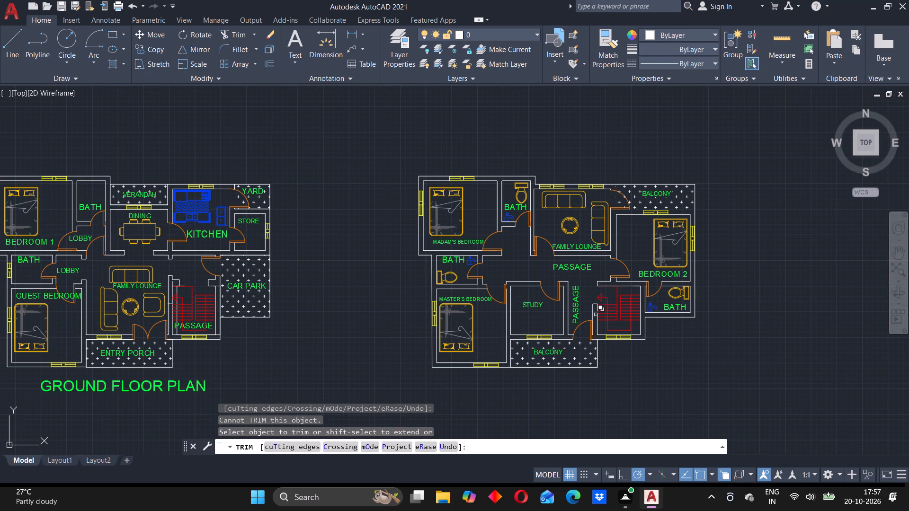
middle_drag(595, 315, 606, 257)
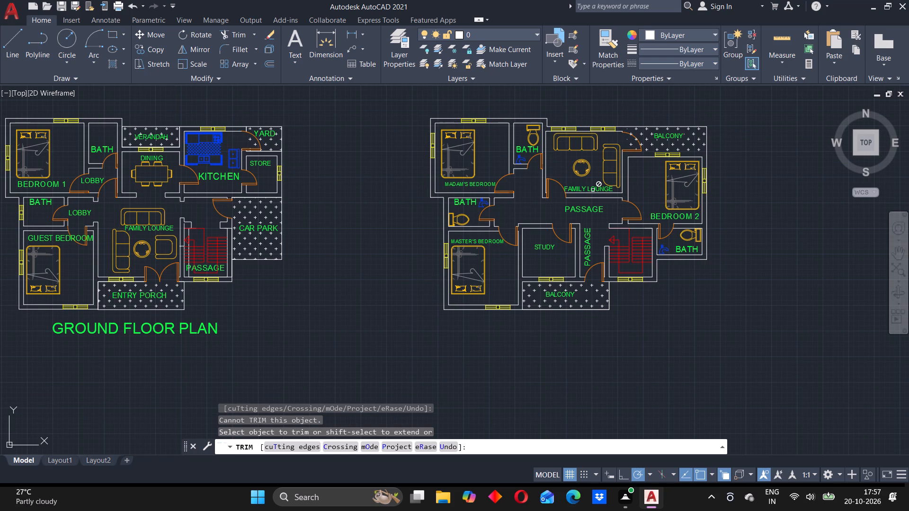
Undo the south balcony trims and the earlier erase of the outline around the balcony north of BEDROOM 2.
key(ctrl+z)
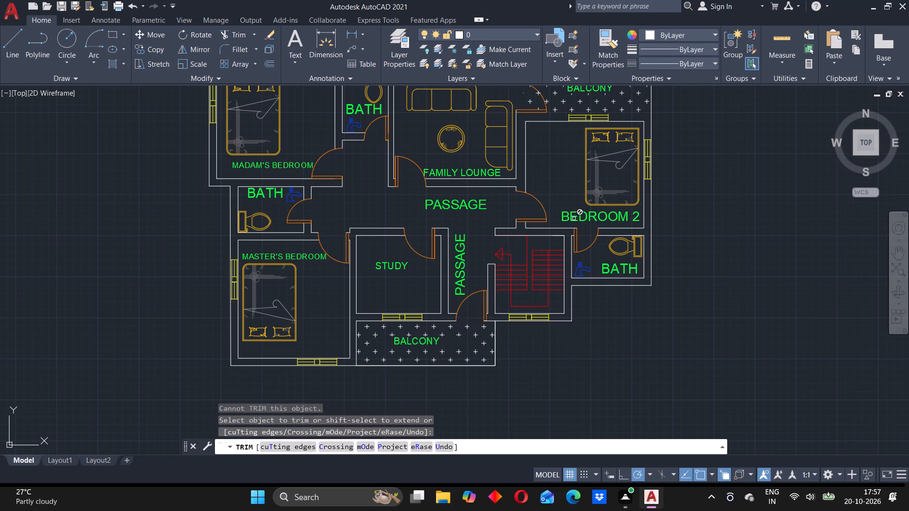
key(ctrl+z)
key(ctrl+z)
key(ctrl+z)
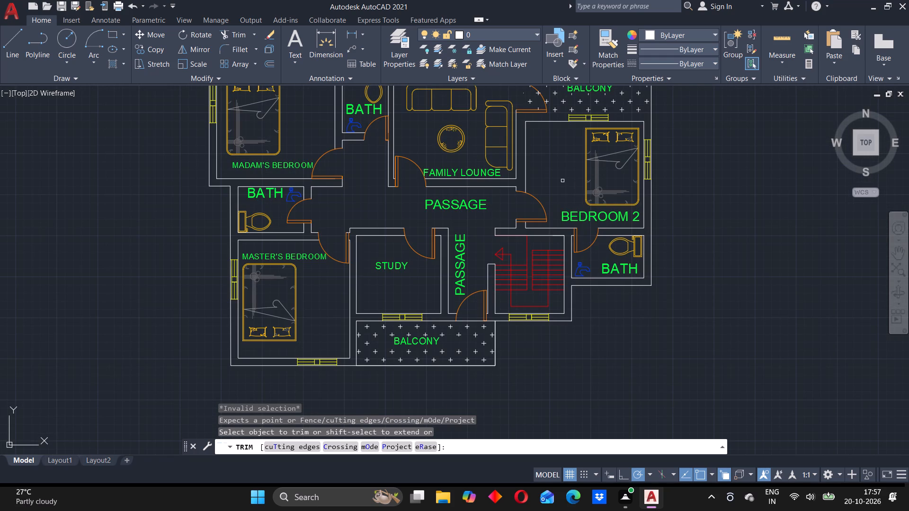
key(ctrl+z)
key(Escape)
key(ctrl+z)
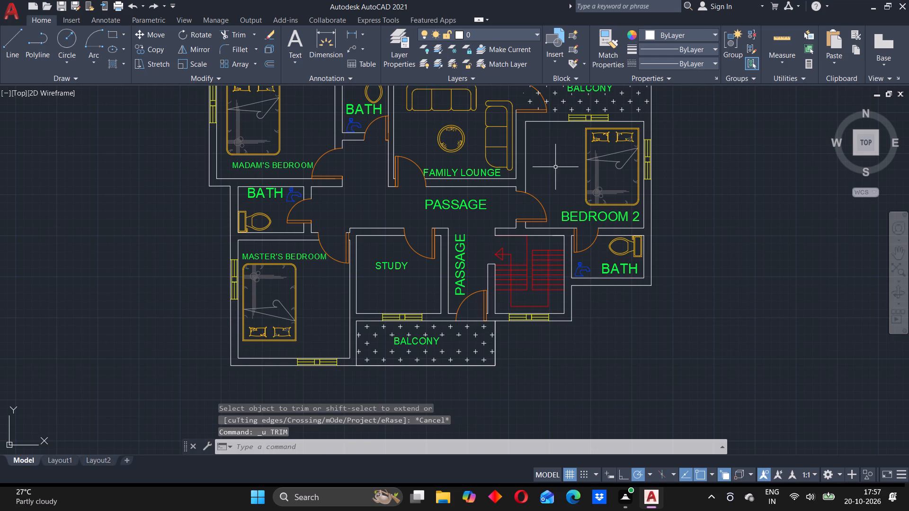
key(ctrl+z)
key(ctrl+z)
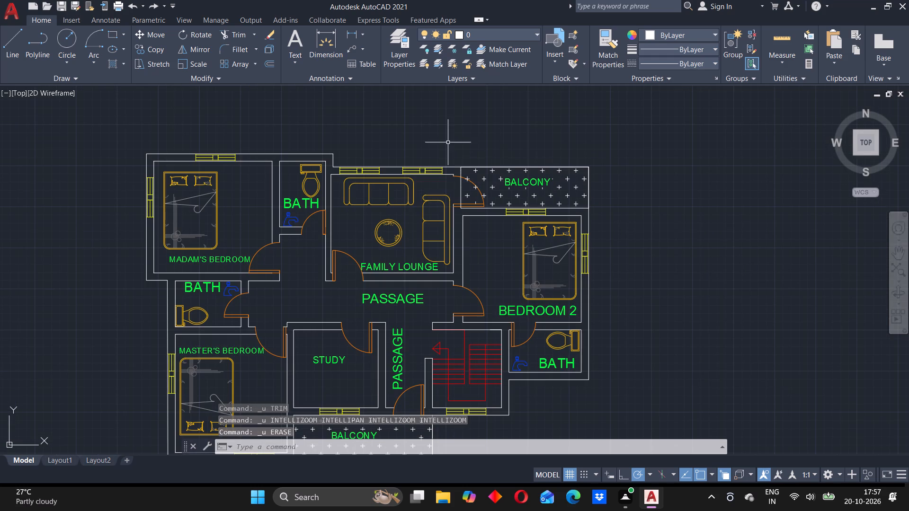
Trim the west edge of the north balcony's outline across the family lounge door opening and within the door leaf.
text(tr)
key(Return)
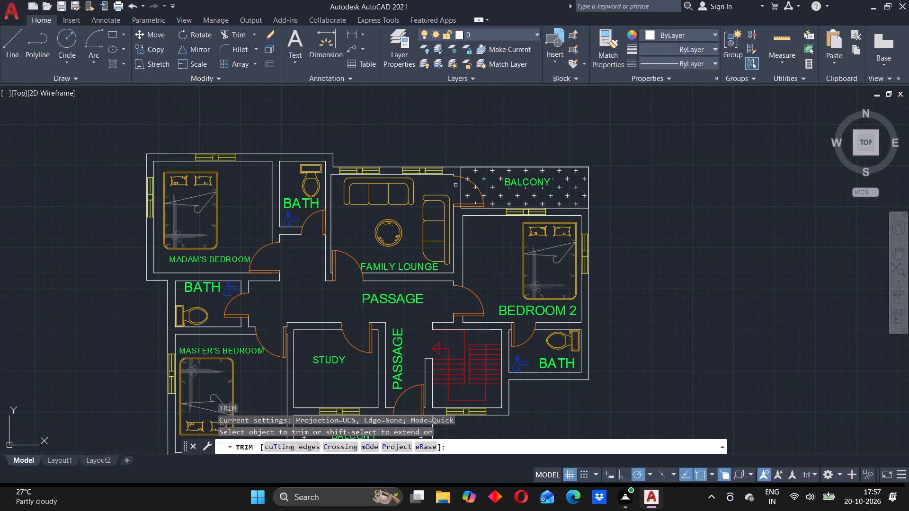
scroll(461, 186, up, 2)
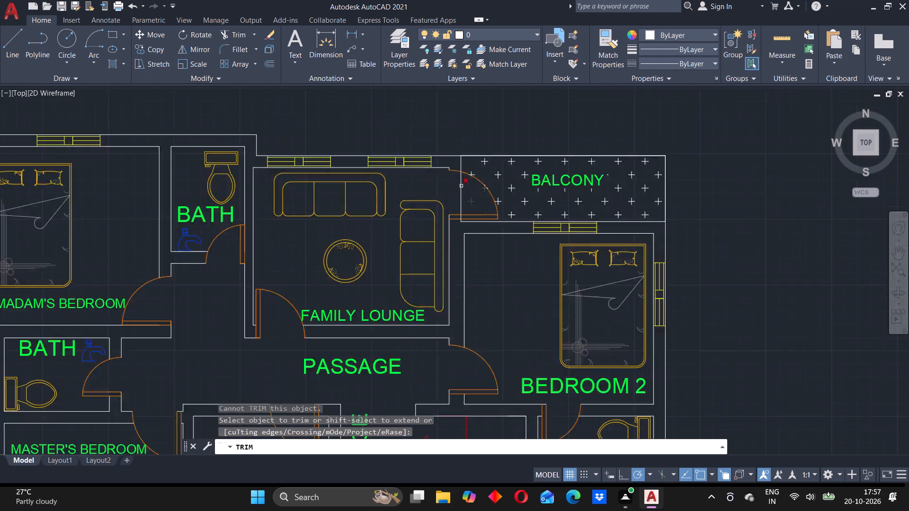
scroll(461, 186, up, 1)
click(461, 184)
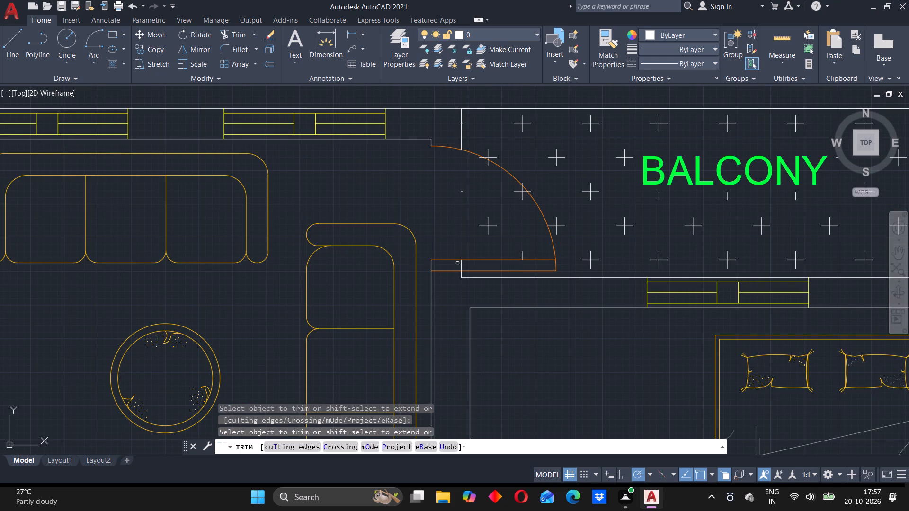
click(463, 267)
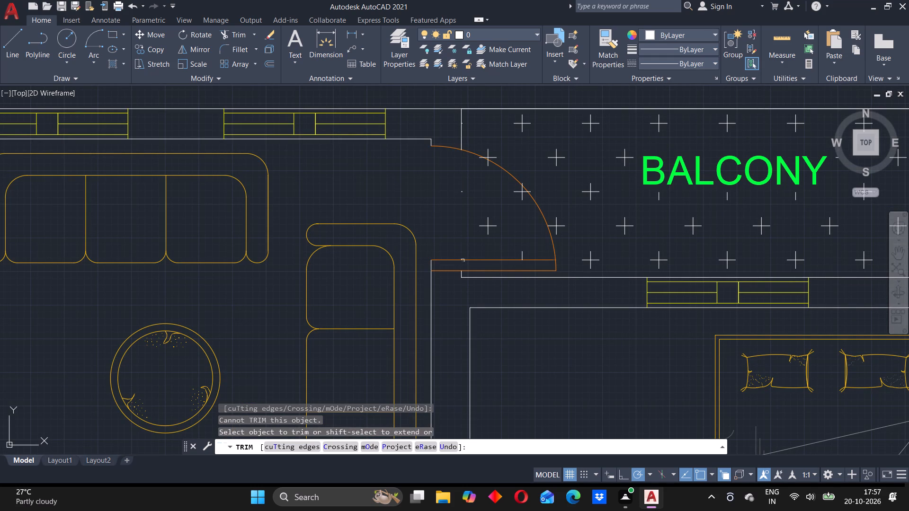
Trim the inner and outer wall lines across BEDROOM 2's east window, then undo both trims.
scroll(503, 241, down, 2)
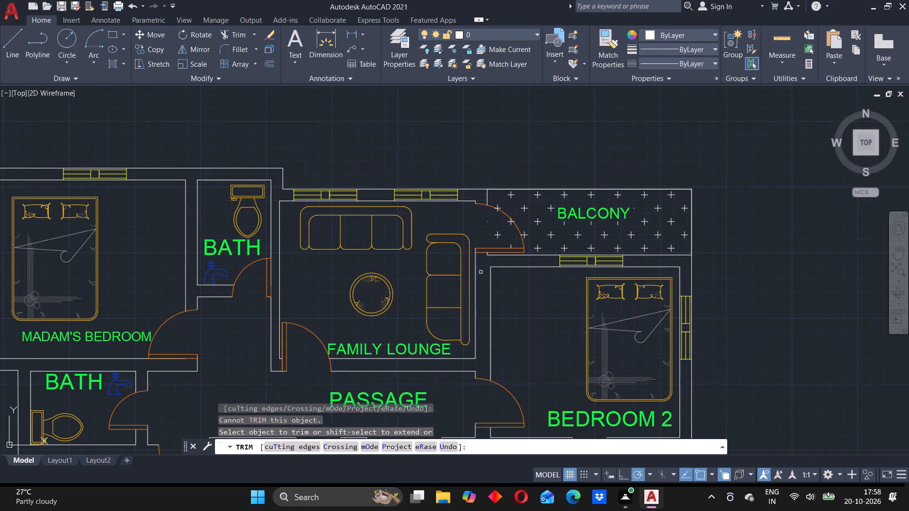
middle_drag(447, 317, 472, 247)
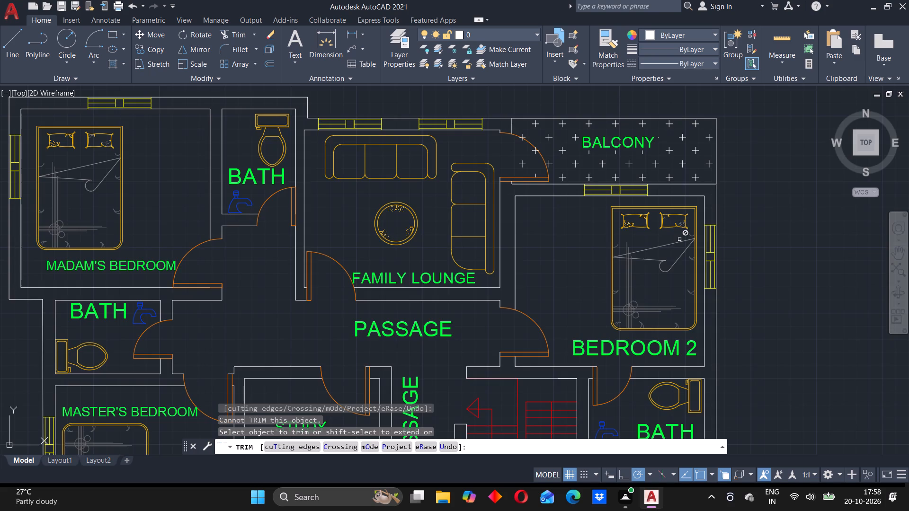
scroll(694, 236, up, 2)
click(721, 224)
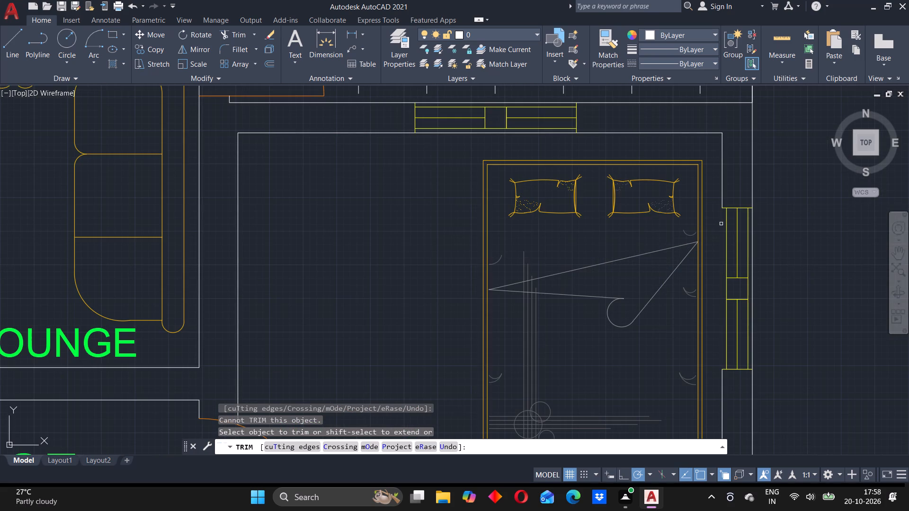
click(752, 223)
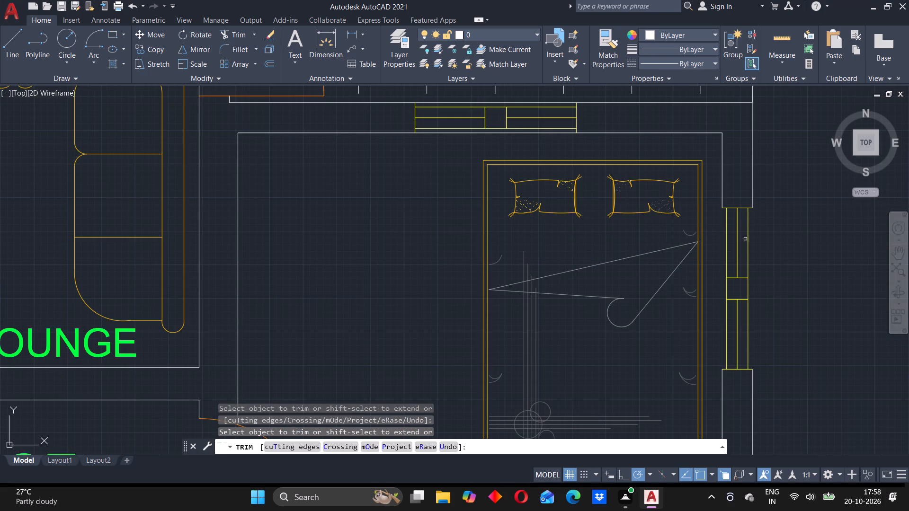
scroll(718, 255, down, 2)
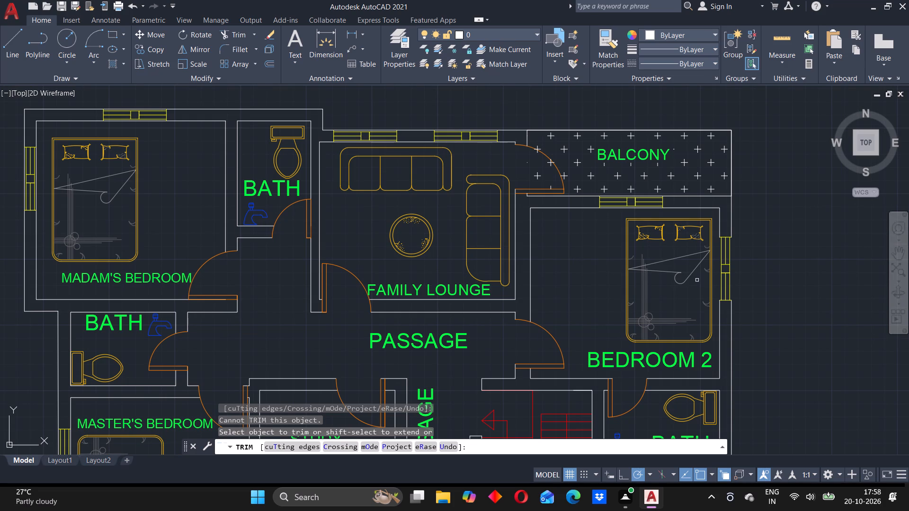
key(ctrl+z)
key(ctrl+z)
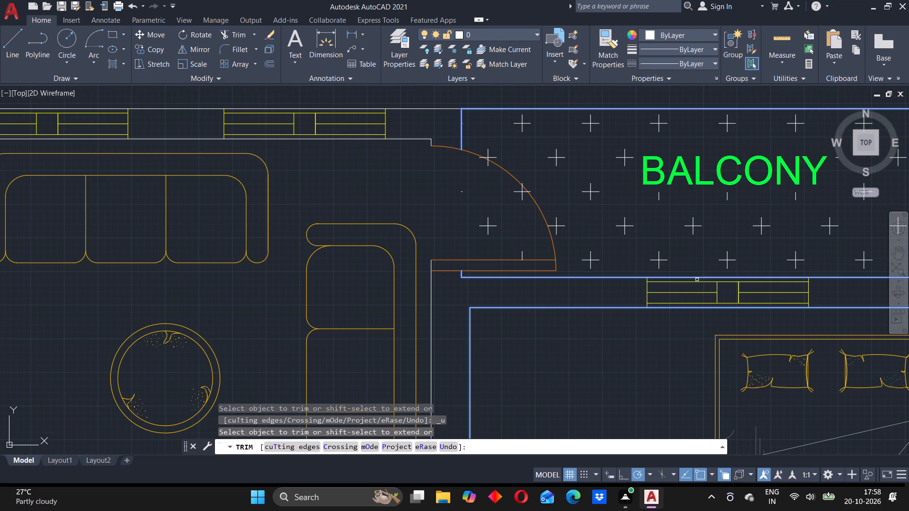
Trim the south balcony's outline polyline across the door opening at the passage's south end, including the piece under the door leaf.
scroll(668, 262, down, 3)
middle_drag(677, 317, 609, 204)
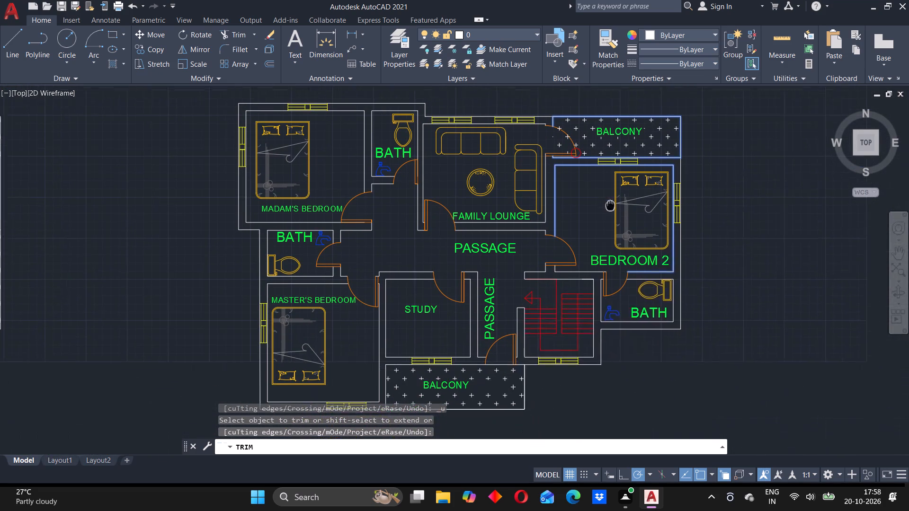
middle_drag(609, 204, 602, 191)
scroll(546, 140, up, 2)
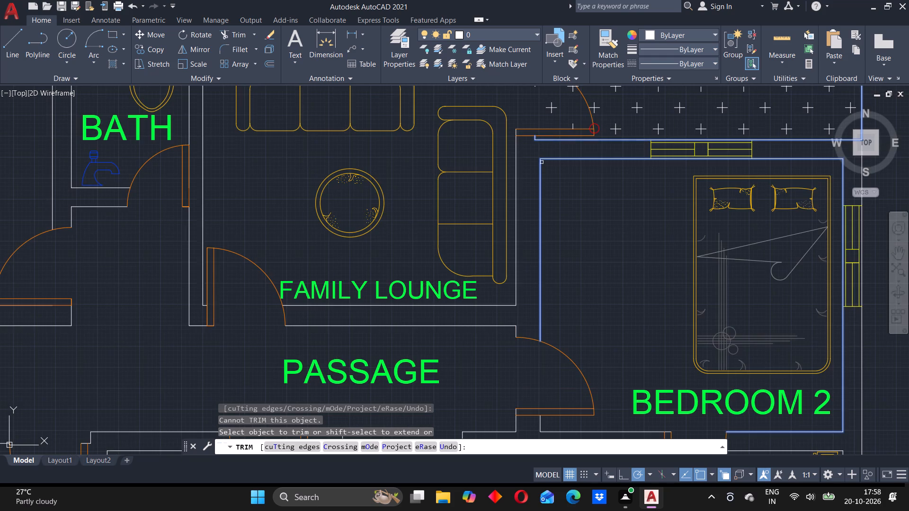
scroll(543, 166, down, 2)
middle_drag(539, 231, 571, 180)
scroll(498, 323, up, 2)
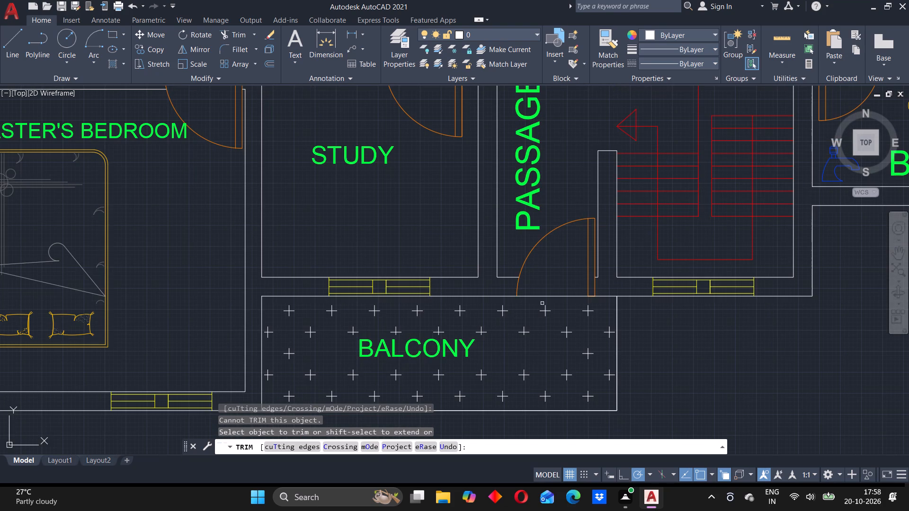
click(550, 297)
scroll(561, 268, down, 2)
scroll(566, 267, up, 3)
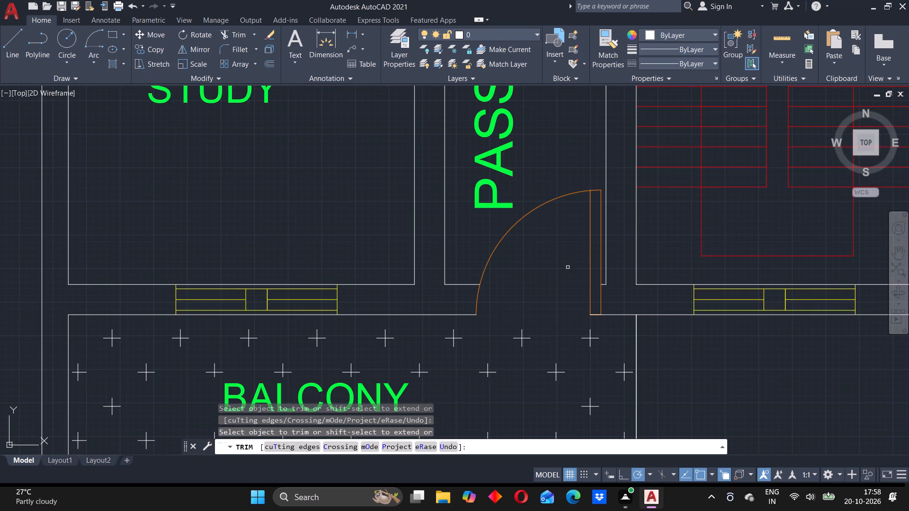
click(598, 315)
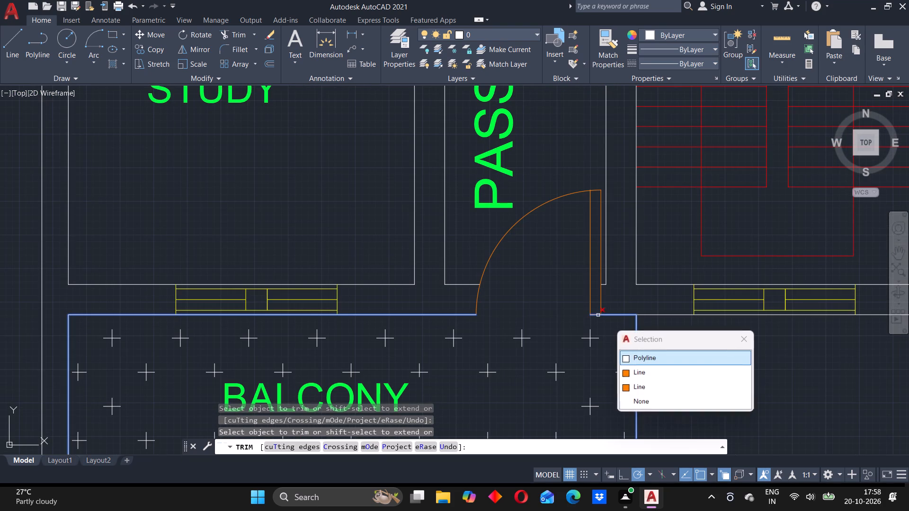
click(624, 355)
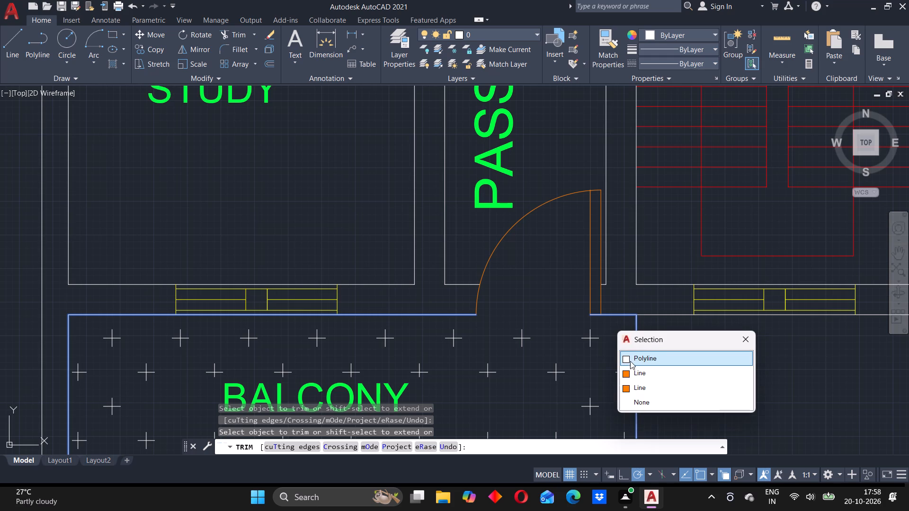
click(625, 358)
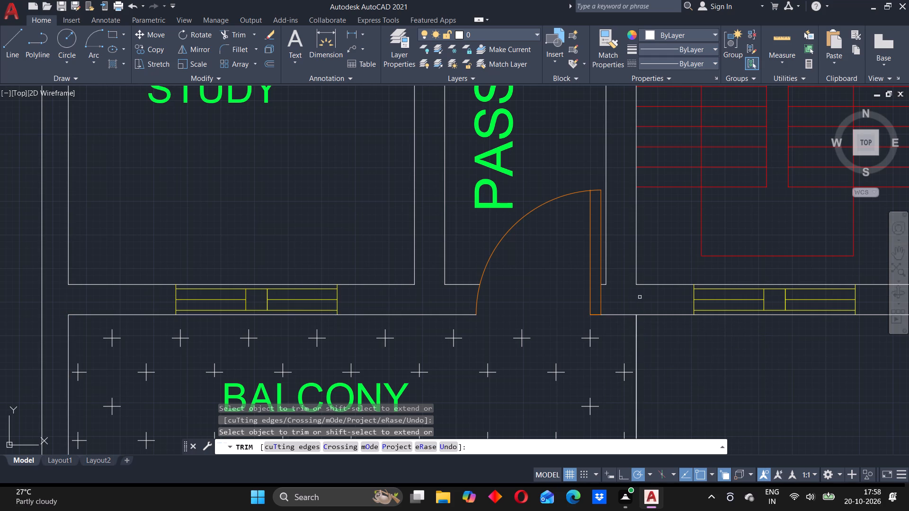
scroll(640, 295, down, 2)
middle_drag(716, 232, 559, 326)
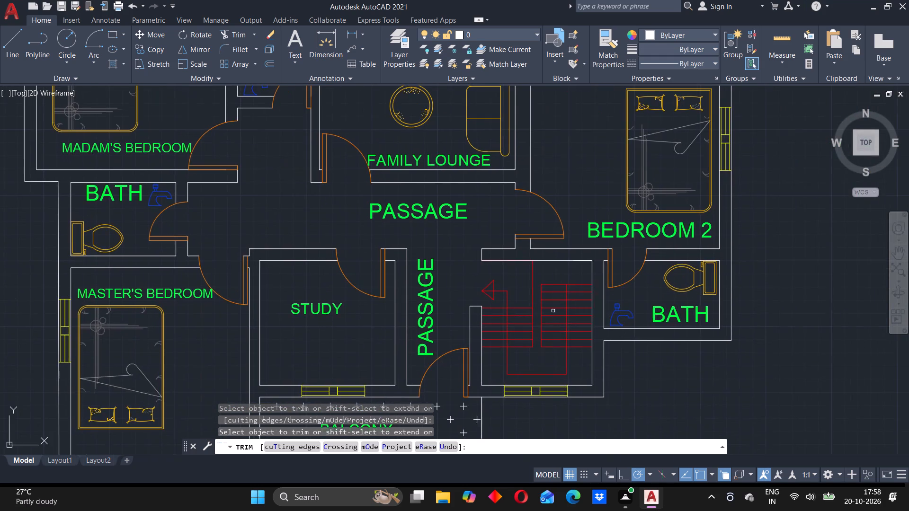
scroll(553, 309, down, 2)
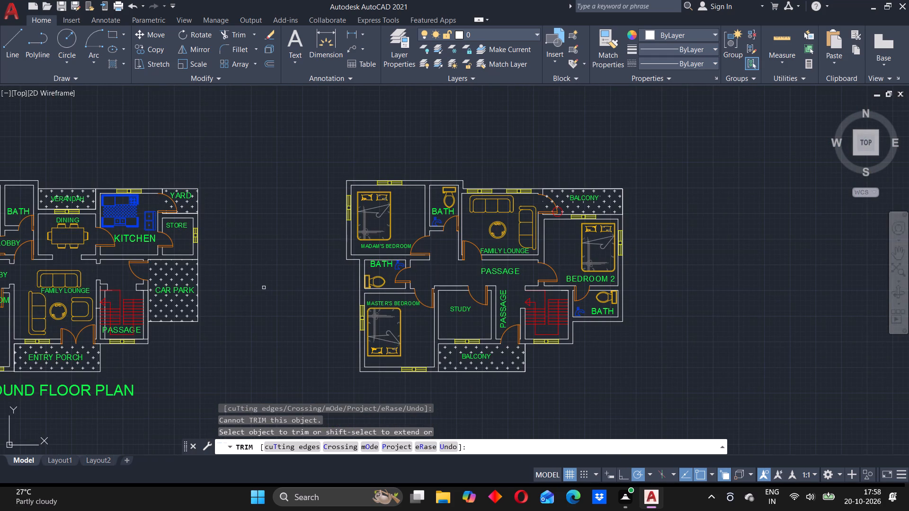
middle_drag(287, 299, 340, 273)
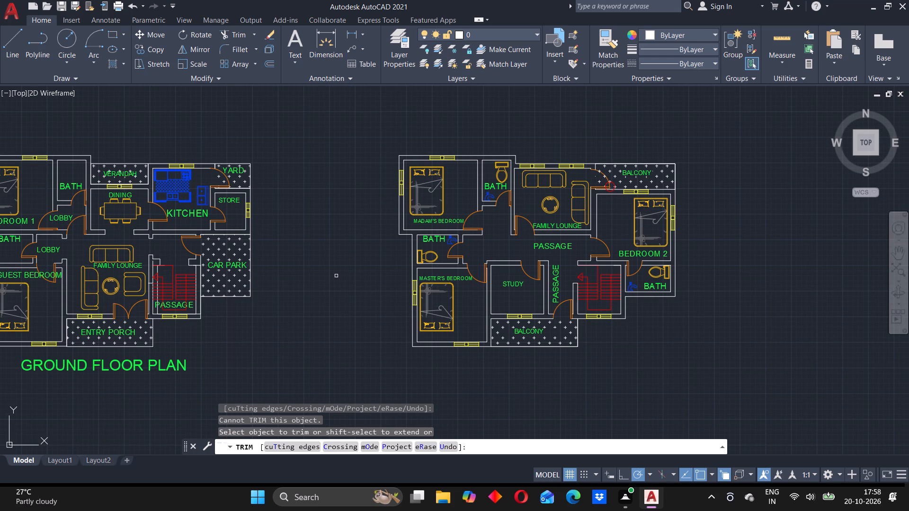
key(Escape)
Copy the GROUND FLOOR PLAN title horizontally east to sit centred beneath the redrawn plan.
scroll(594, 234, up, 1)
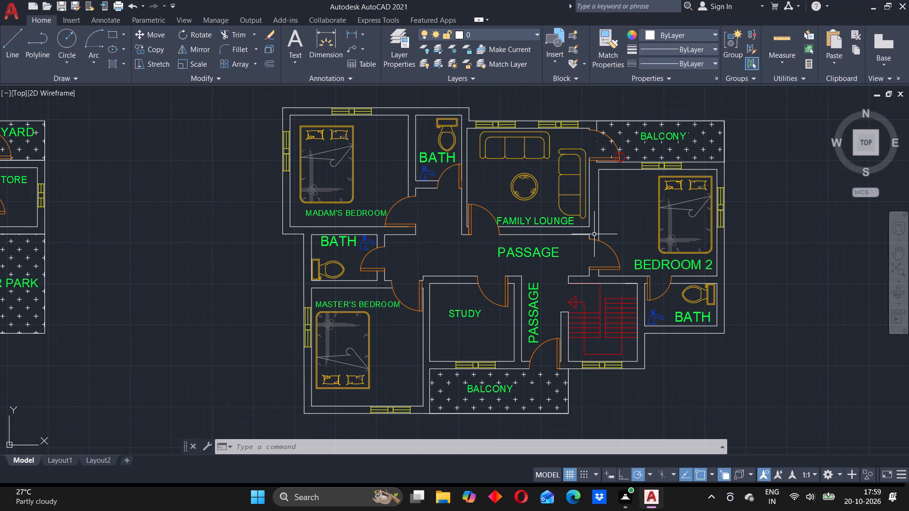
scroll(410, 281, down, 3)
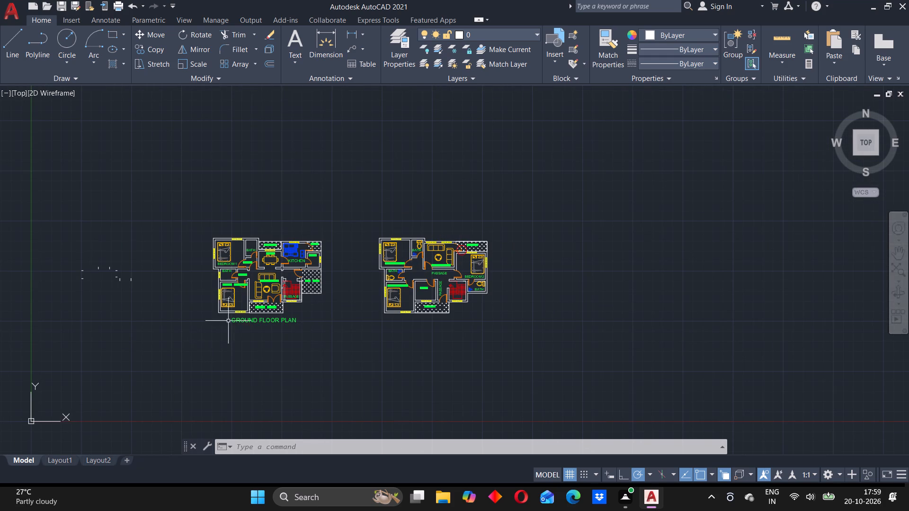
click(242, 319)
key(c)
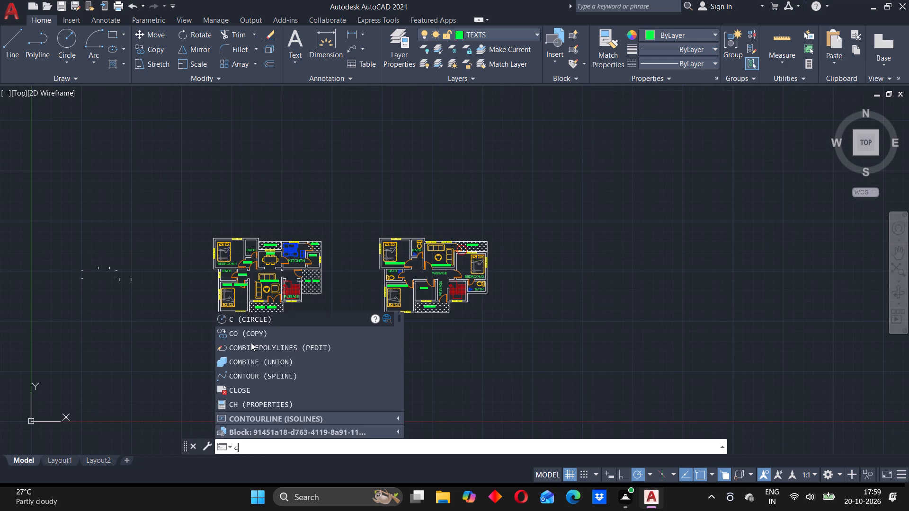
key(o)
key(Return)
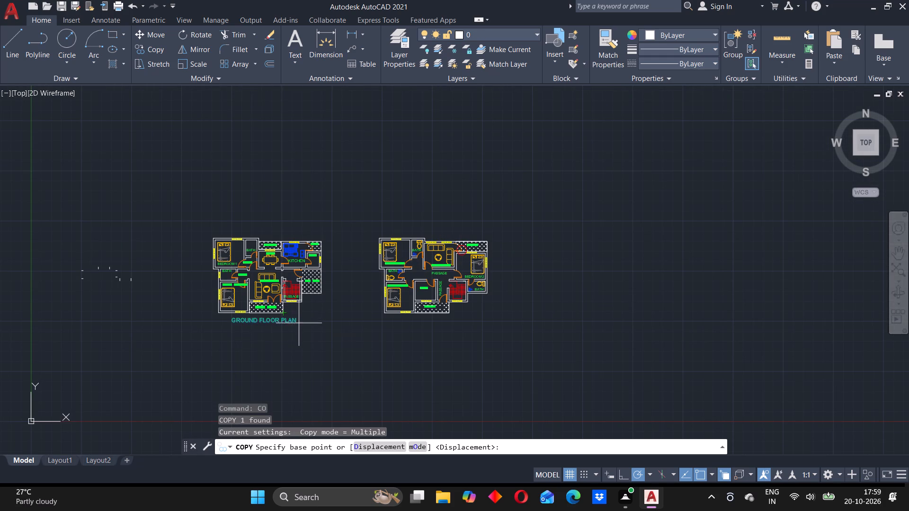
click(295, 320)
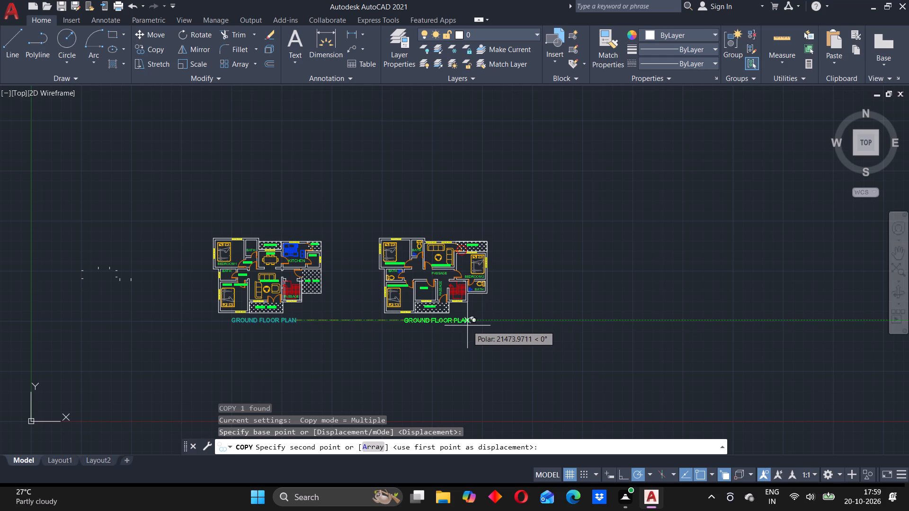
click(466, 326)
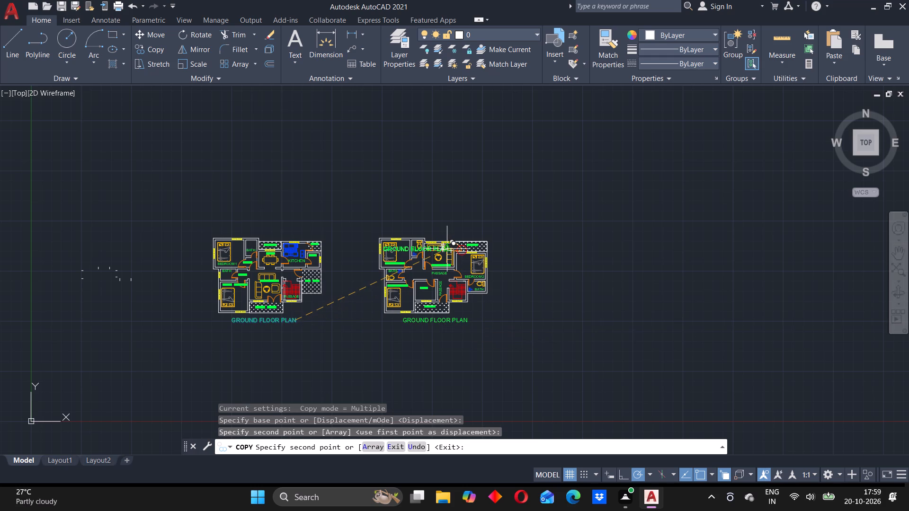
key(Escape)
Edit the copied title under the redrawn plan to read FIRST FLOOR PLAN.
scroll(442, 318, up, 3)
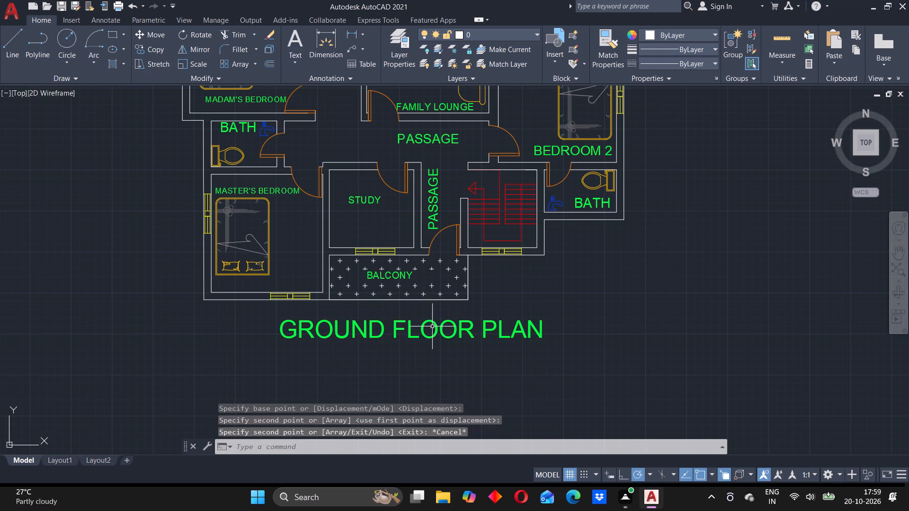
double_click(432, 326)
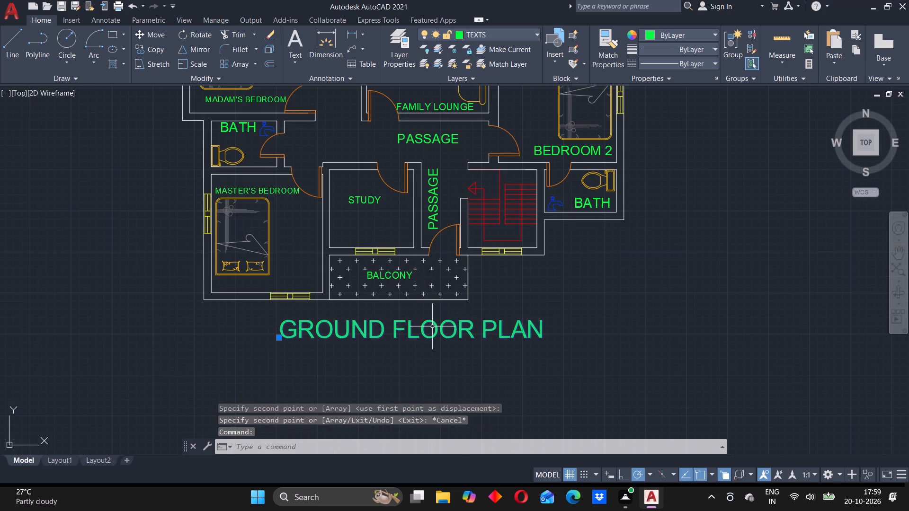
double_click(429, 328)
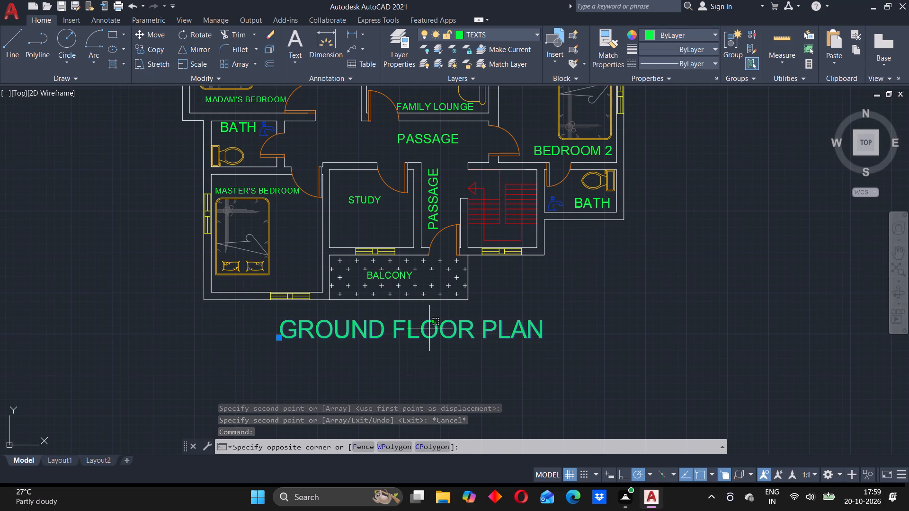
key(Escape)
key(Escape)
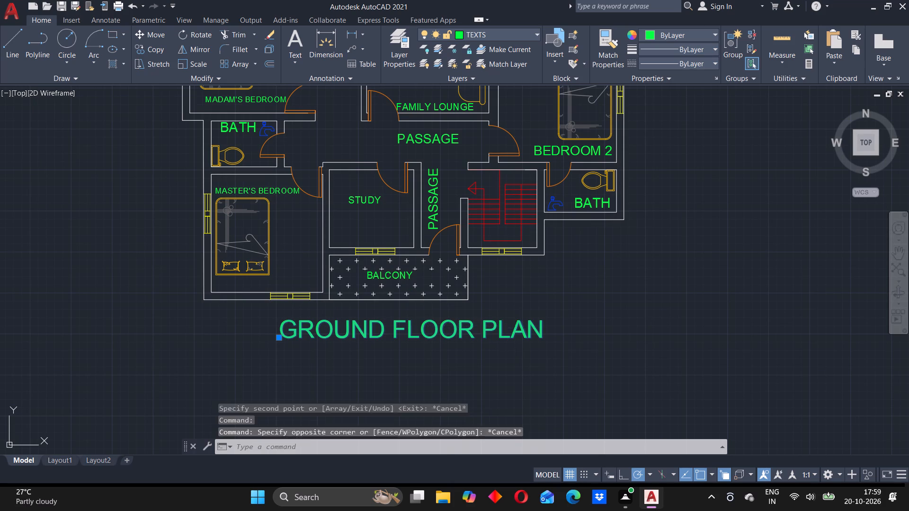
triple_click(516, 329)
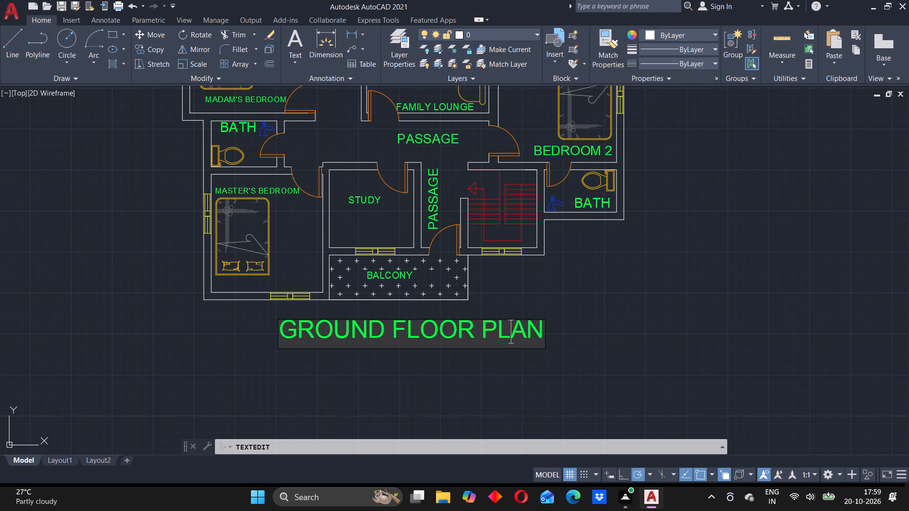
click(384, 330)
key(BackSpace)
key(BackSpace)
key(BackSpace)
key(BackSpace)
key(BackSpace)
key(BackSpace)
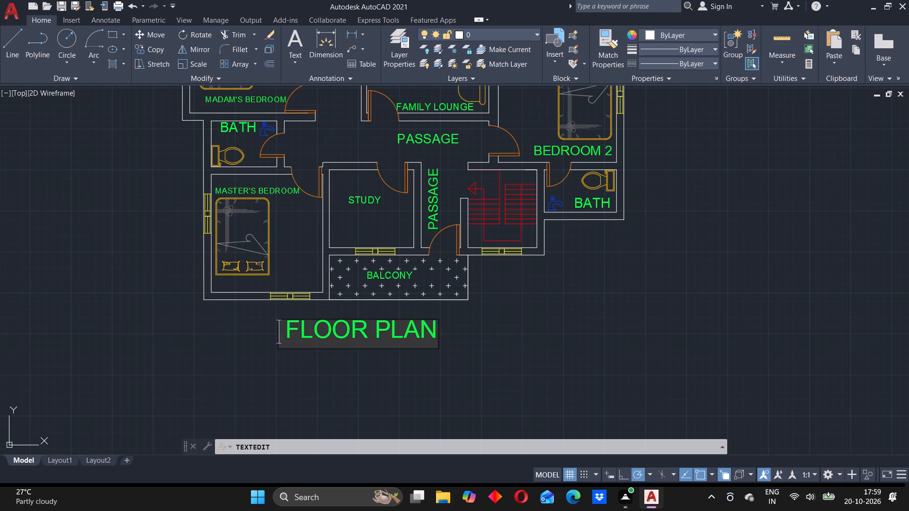
text(FIRST)
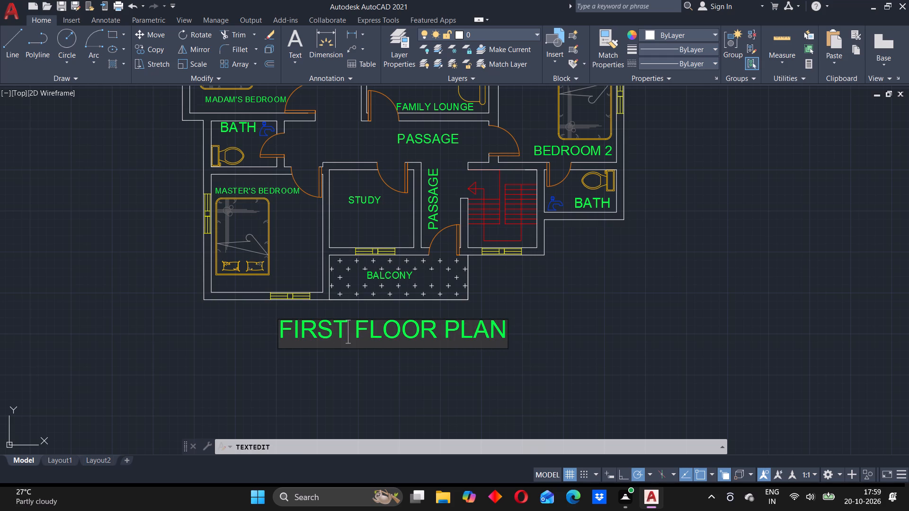
click(538, 323)
Review the ground floor and first floor plans side by side, checking their rooms, labels, furniture and titles.
scroll(407, 285, down, 2)
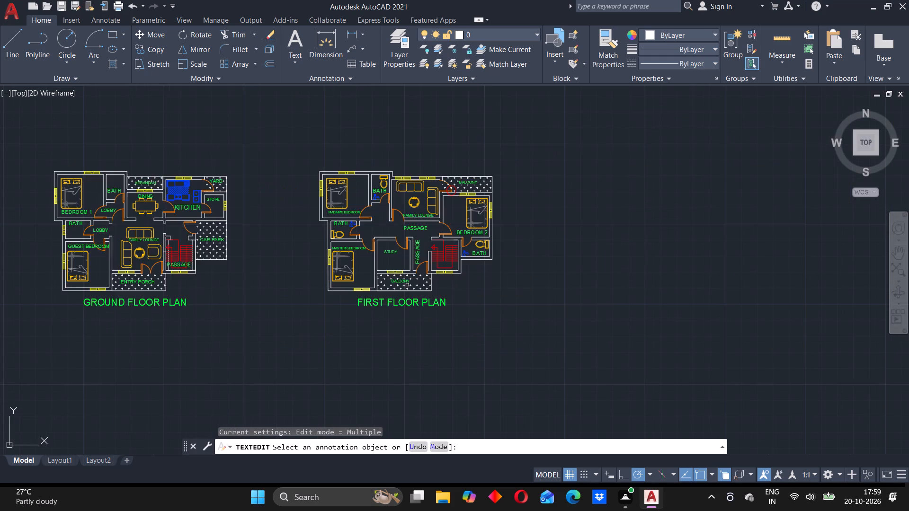
scroll(407, 286, down, 2)
scroll(397, 300, up, 1)
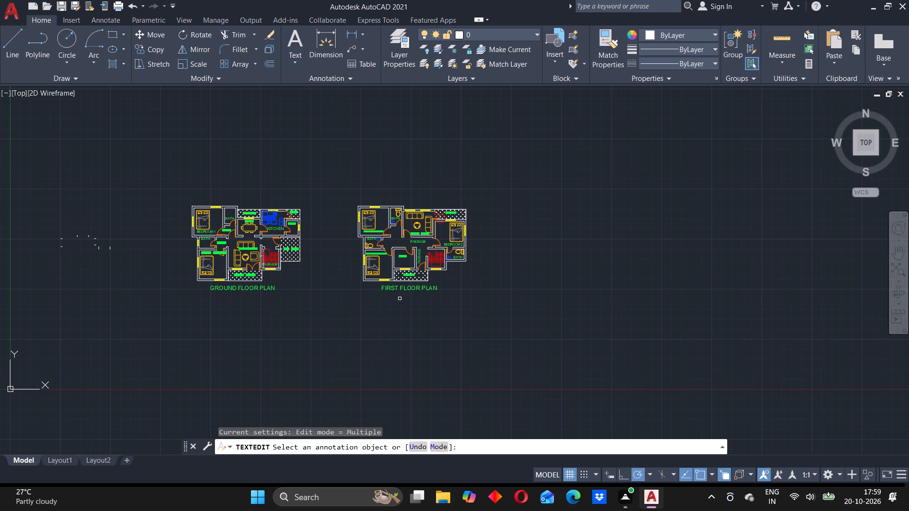
scroll(277, 263, up, 1)
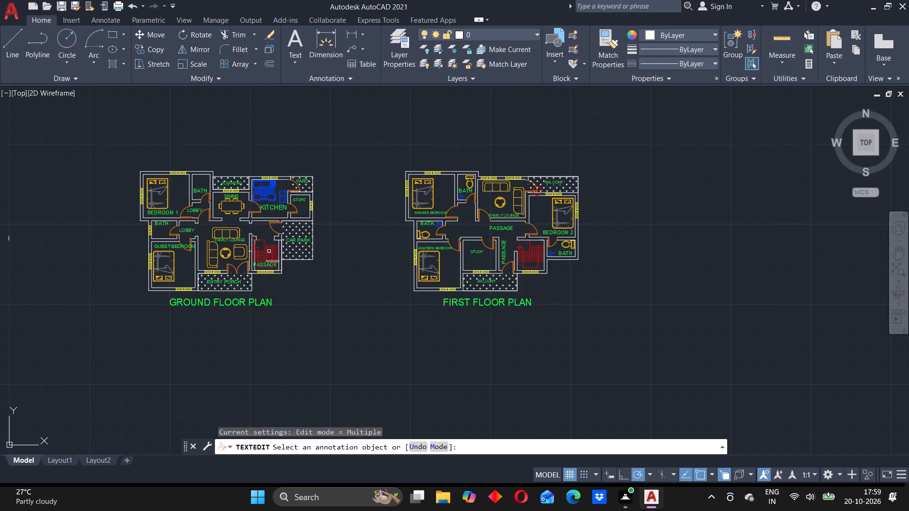
scroll(268, 250, up, 1)
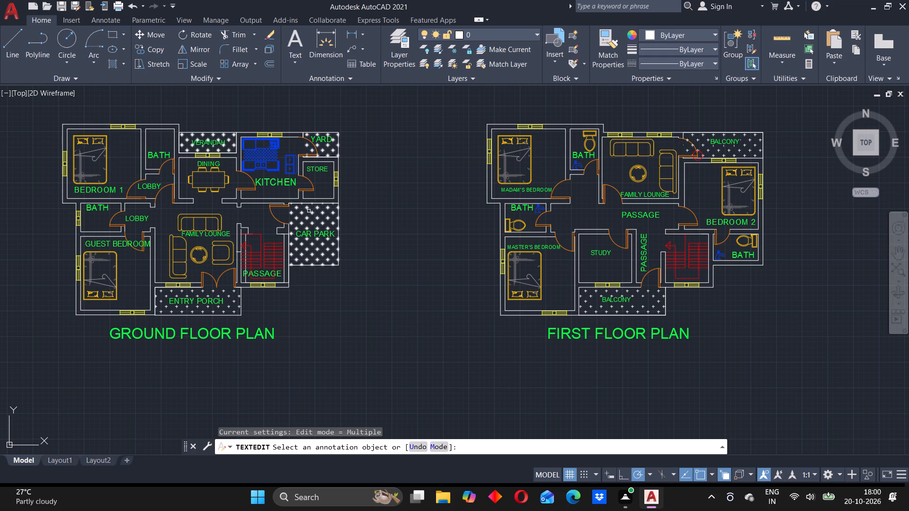
scroll(661, 228, down, 3)
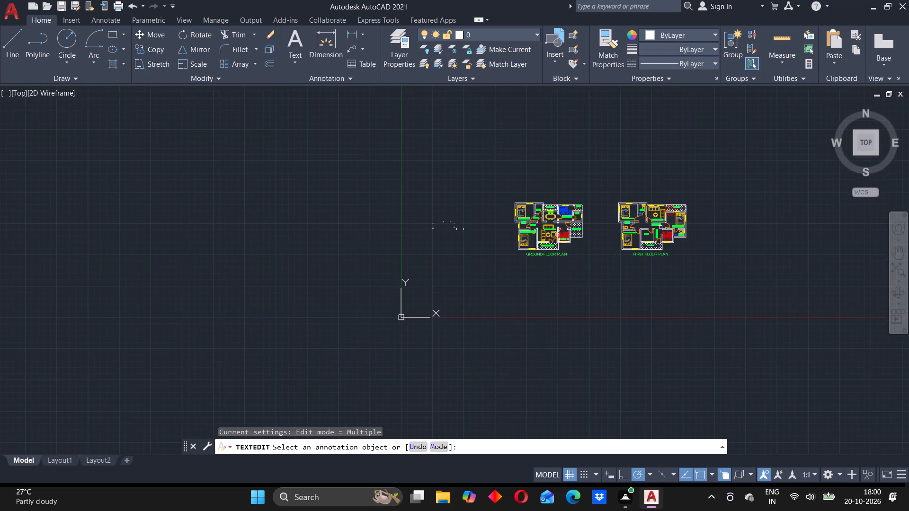
middle_drag(658, 229, 439, 256)
scroll(397, 260, up, 2)
middle_drag(499, 284, 378, 284)
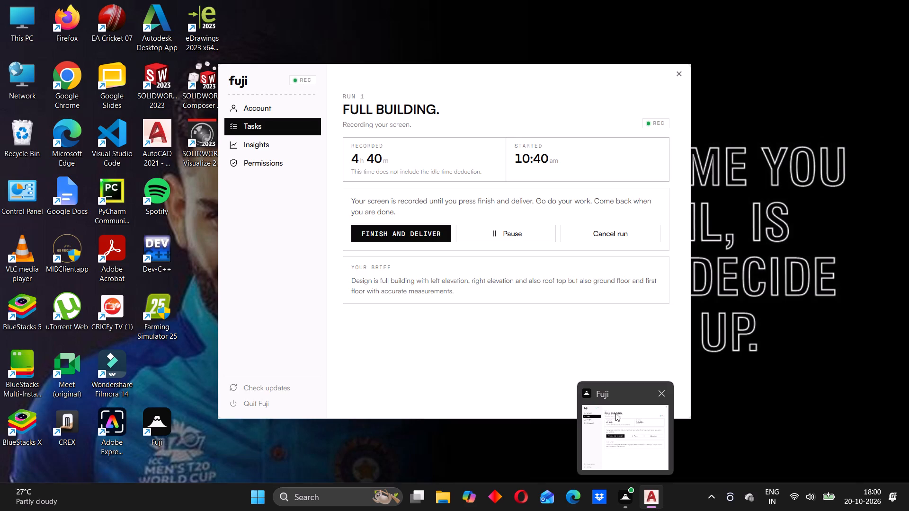
middle_drag(523, 264, 432, 238)
scroll(401, 229, down, 1)
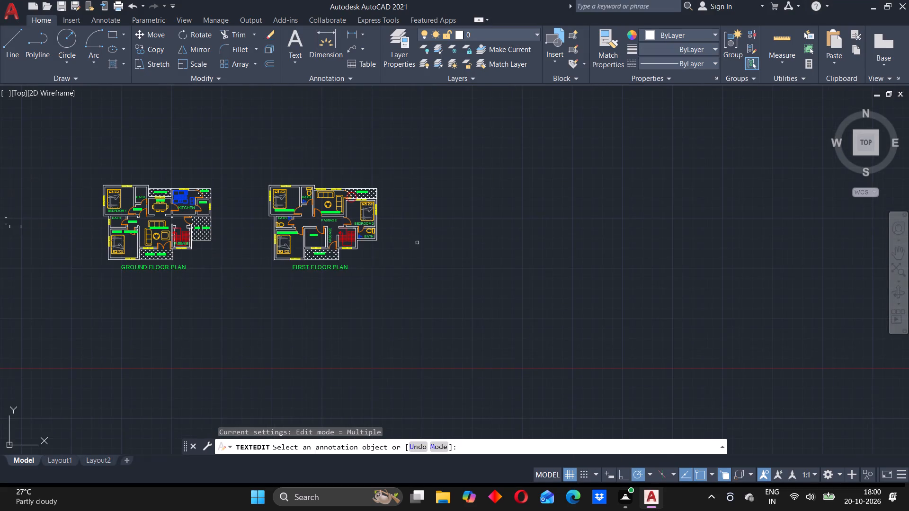
middle_drag(417, 243, 381, 247)
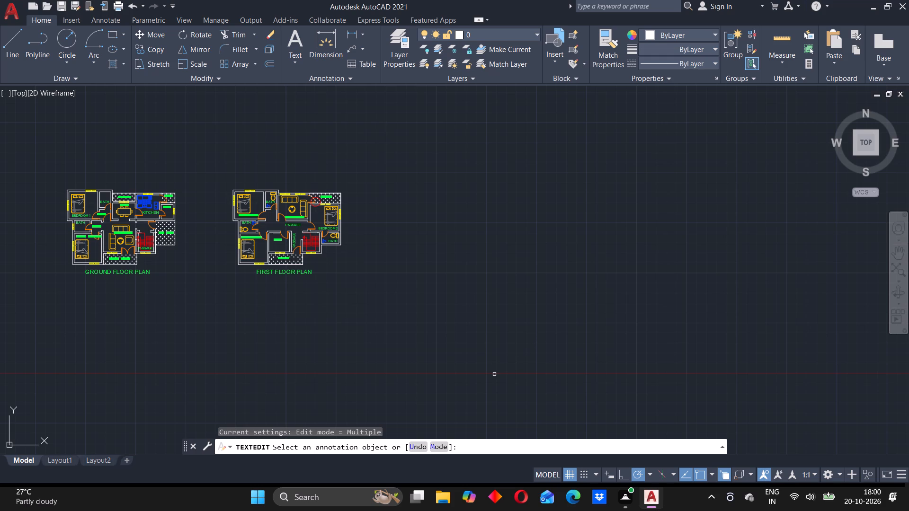
scroll(284, 235, down, 1)
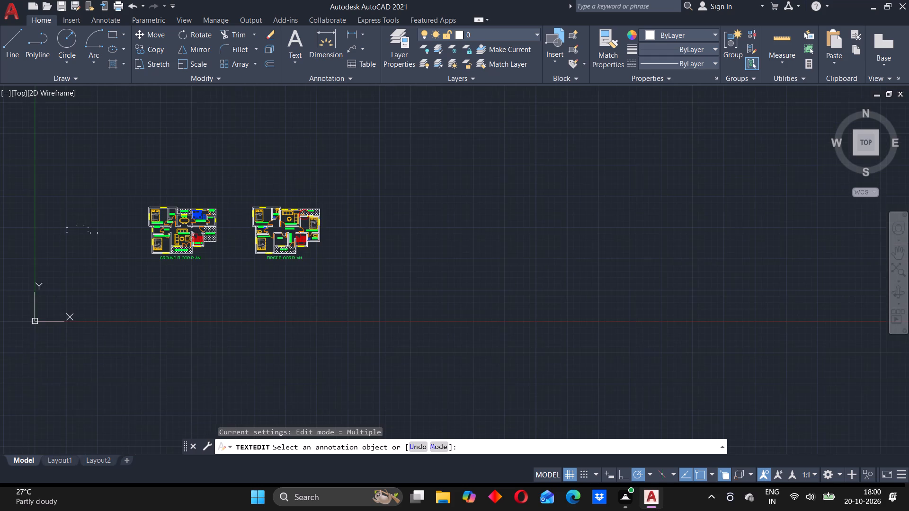
middle_drag(248, 246, 392, 227)
scroll(392, 224, up, 2)
middle_drag(396, 212, 374, 273)
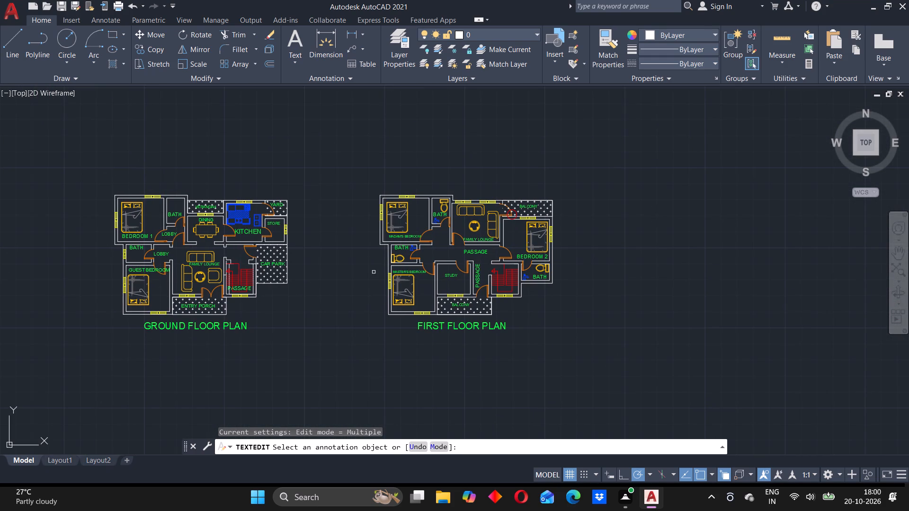
scroll(427, 240, up, 1)
middle_drag(427, 251, 400, 278)
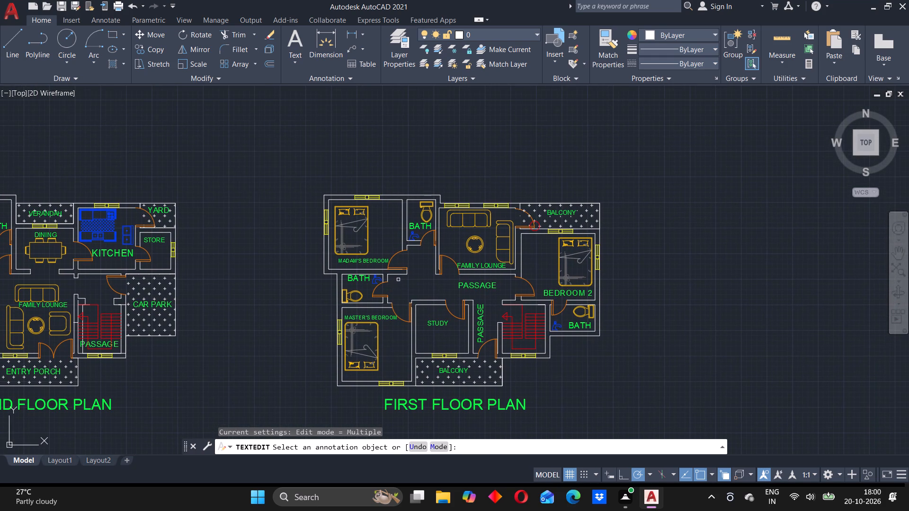
scroll(398, 280, up, 1)
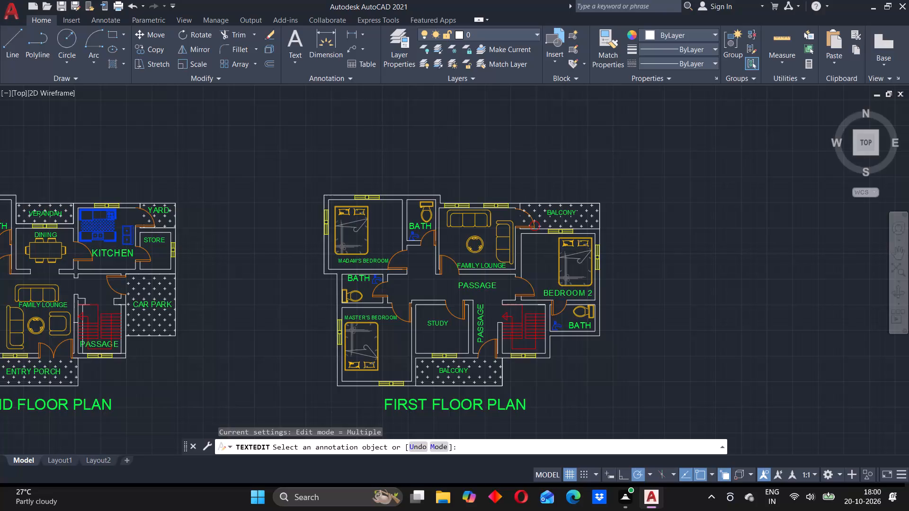
scroll(423, 256, down, 1)
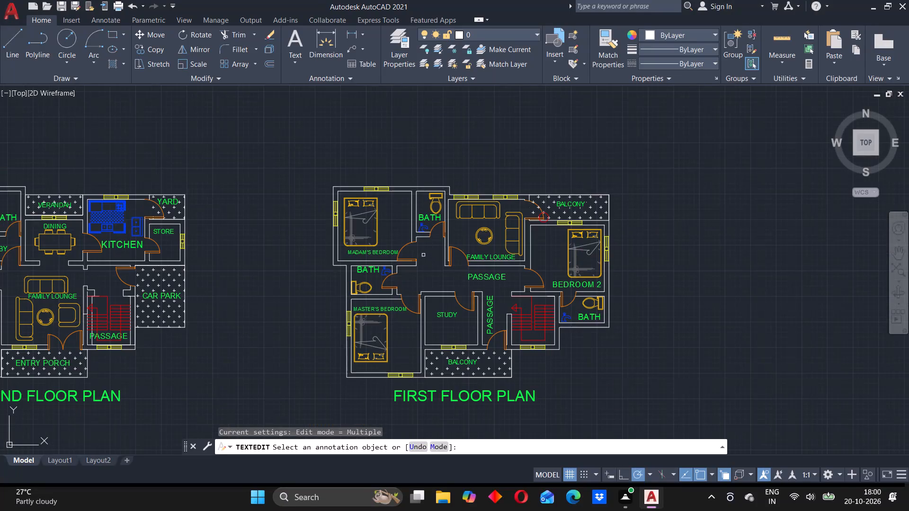
middle_drag(425, 259, 525, 224)
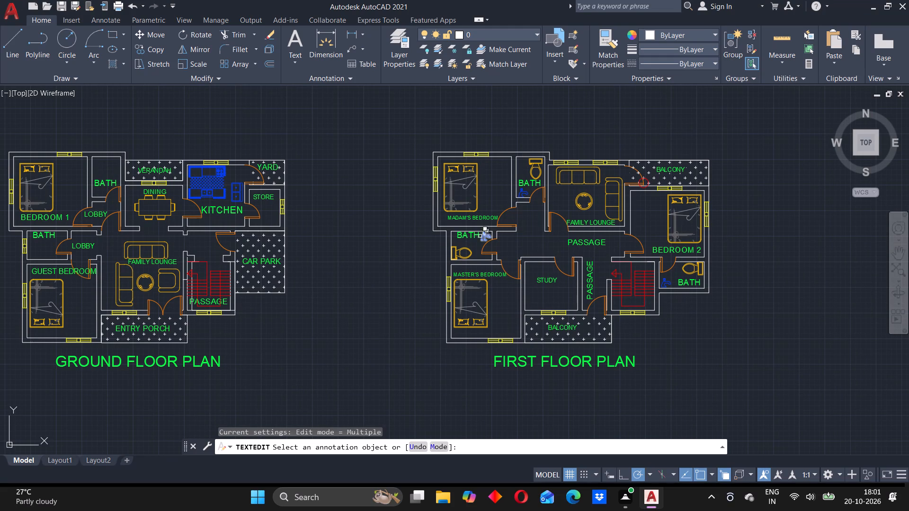
scroll(376, 236, up, 1)
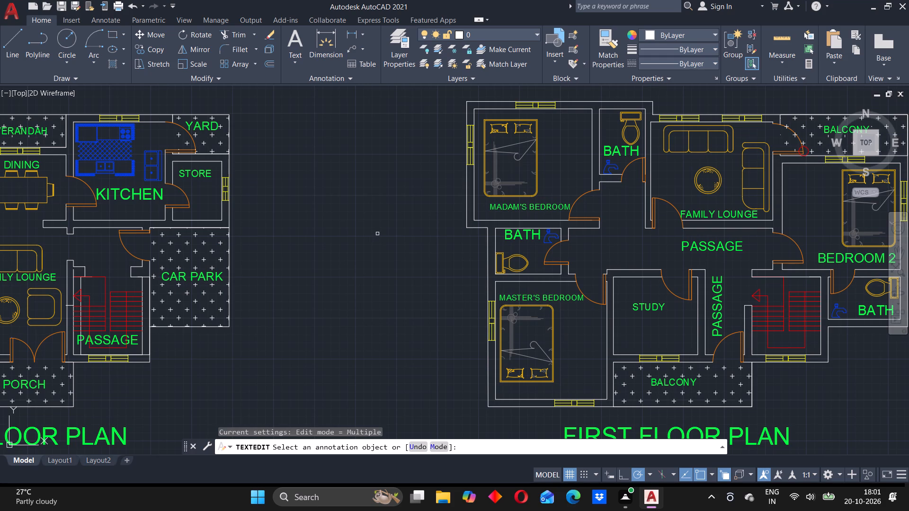
scroll(376, 237, up, 3)
scroll(376, 237, down, 7)
middle_drag(381, 242, 381, 243)
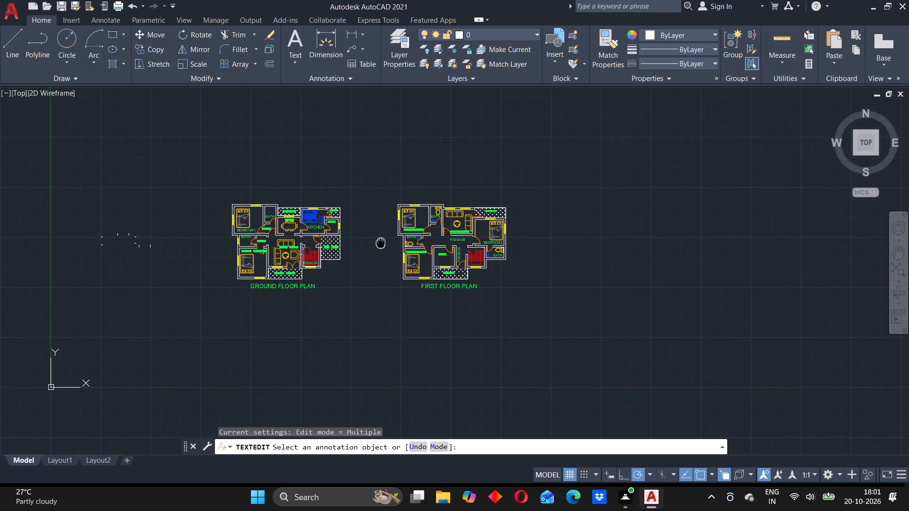
Erase the group of short stray lines lying west of the ground floor plan.
middle_drag(381, 243, 423, 253)
scroll(168, 261, up, 4)
middle_drag(187, 243, 200, 253)
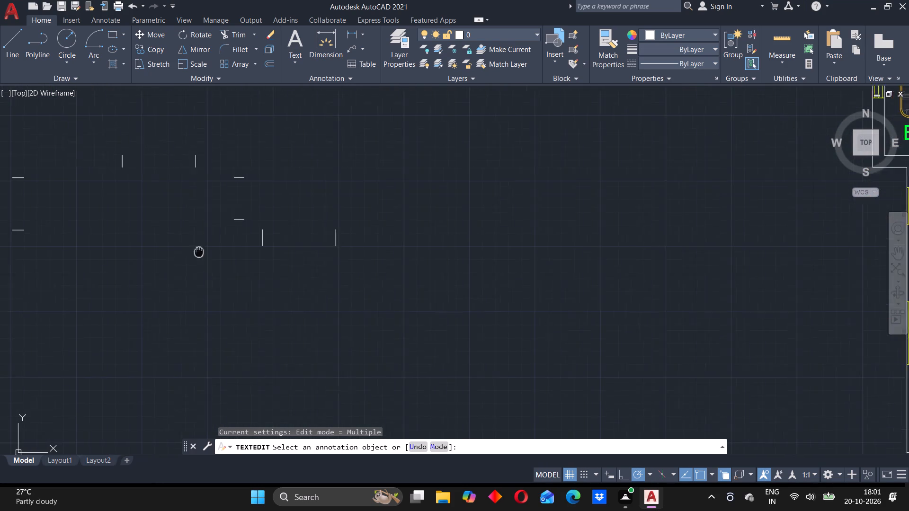
middle_drag(200, 253, 226, 269)
scroll(232, 268, down, 2)
middle_drag(232, 268, 258, 277)
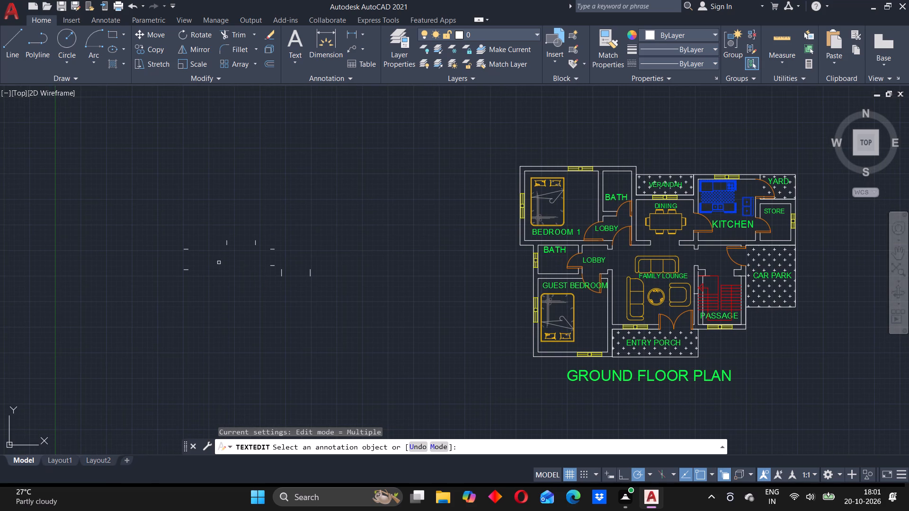
drag(157, 205, 183, 205)
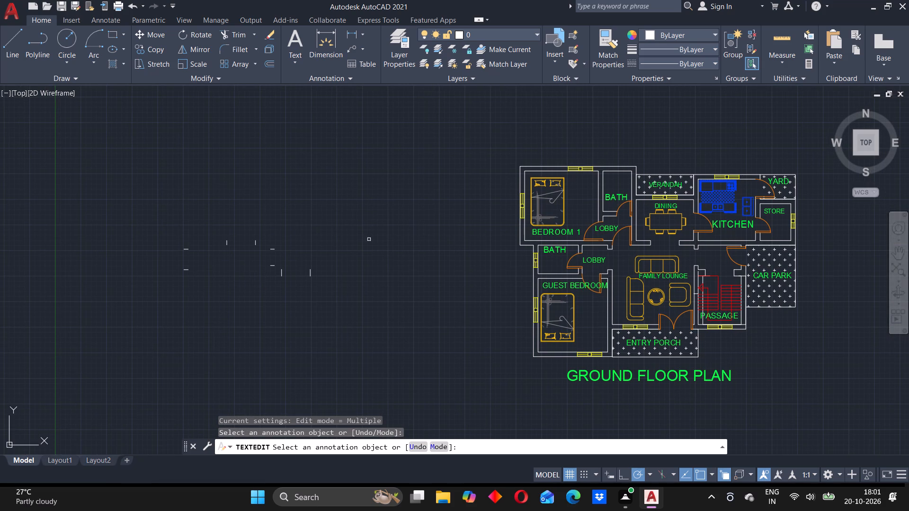
click(304, 266)
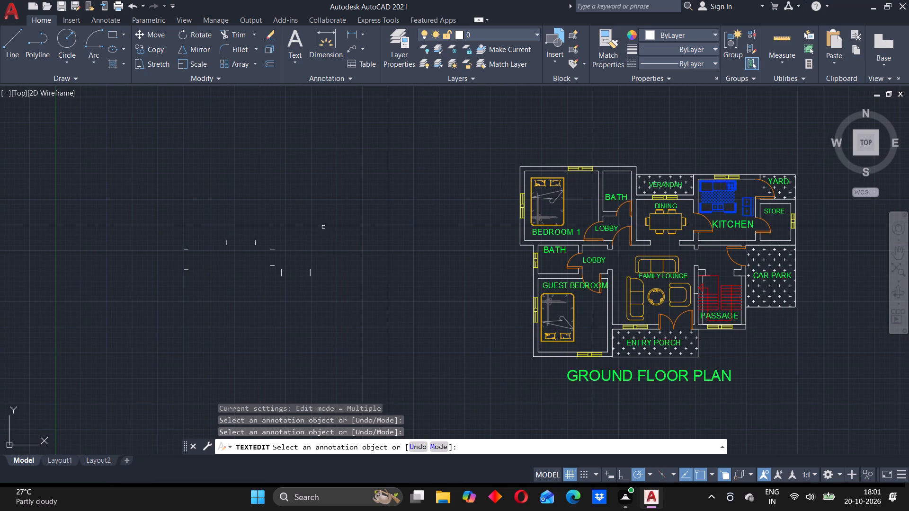
key(Escape)
click(120, 213)
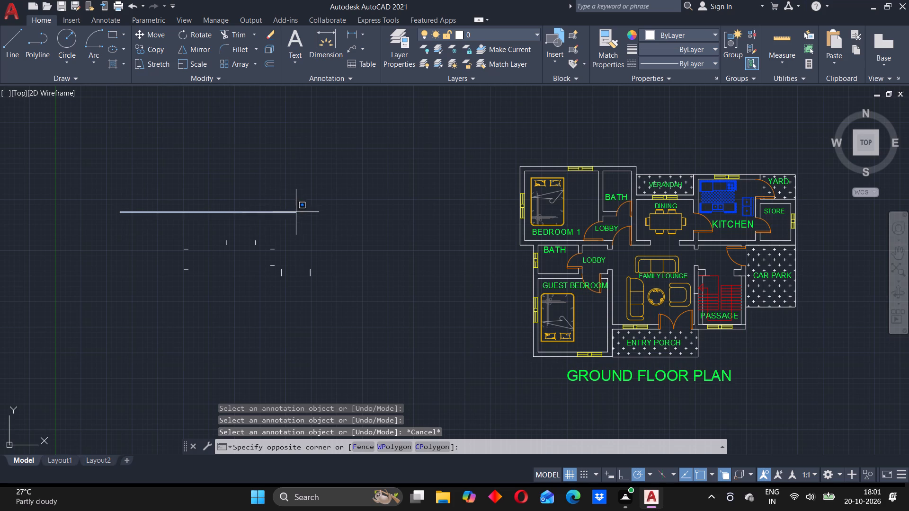
click(318, 300)
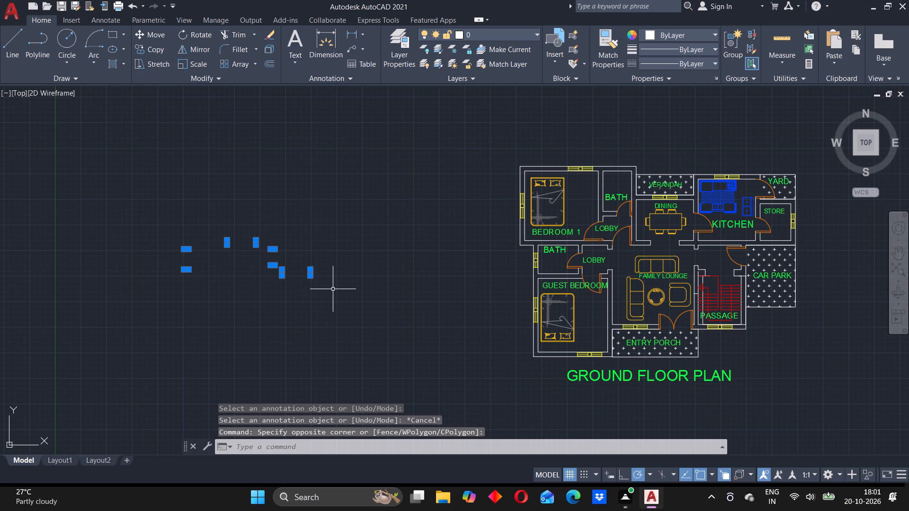
key(Delete)
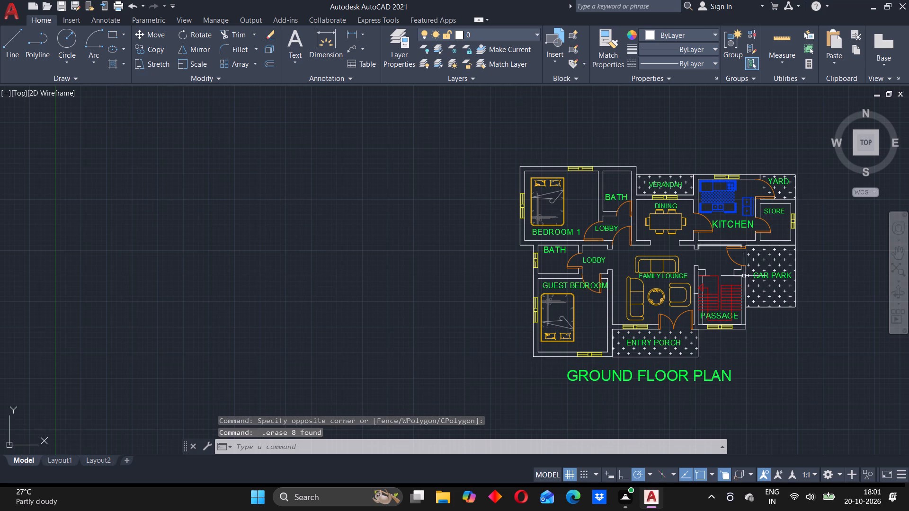
Erase the short stray line crossing the wall between the family lounge and the stairs in the ground floor plan.
scroll(728, 294, up, 2)
scroll(663, 317, up, 3)
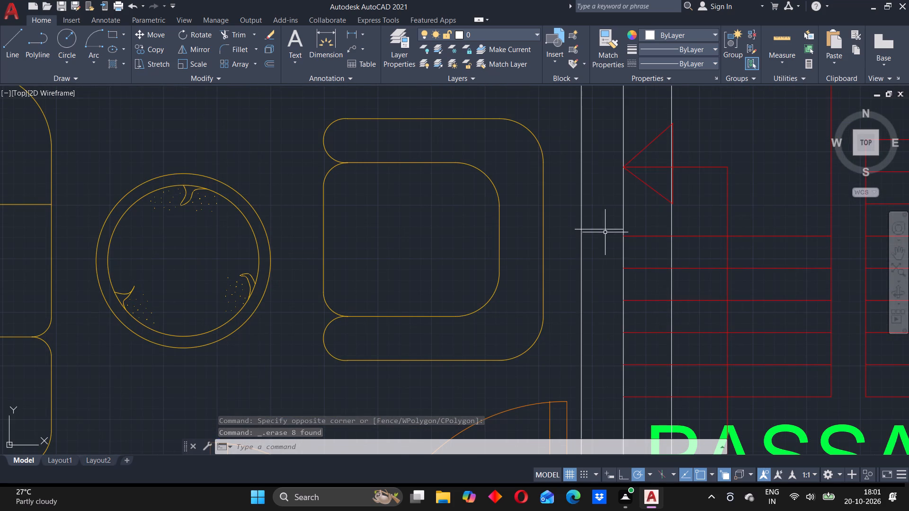
click(599, 230)
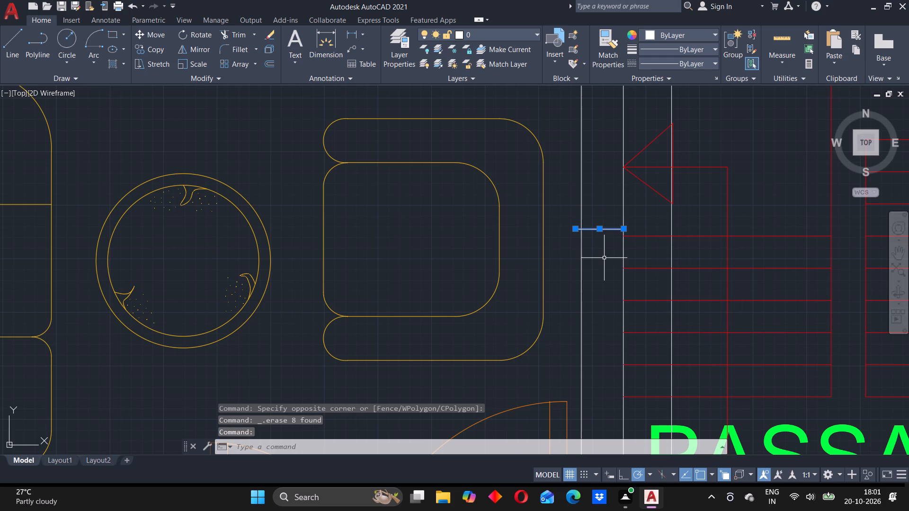
key(Delete)
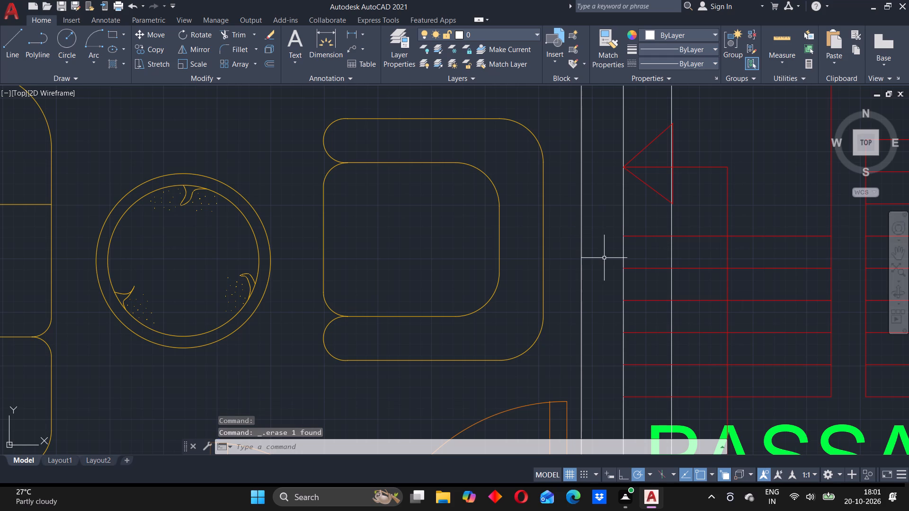
Examine the first floor plan's rooms, doors, labels and furniture, paying attention to the passage and its surrounding walls.
scroll(611, 258, down, 3)
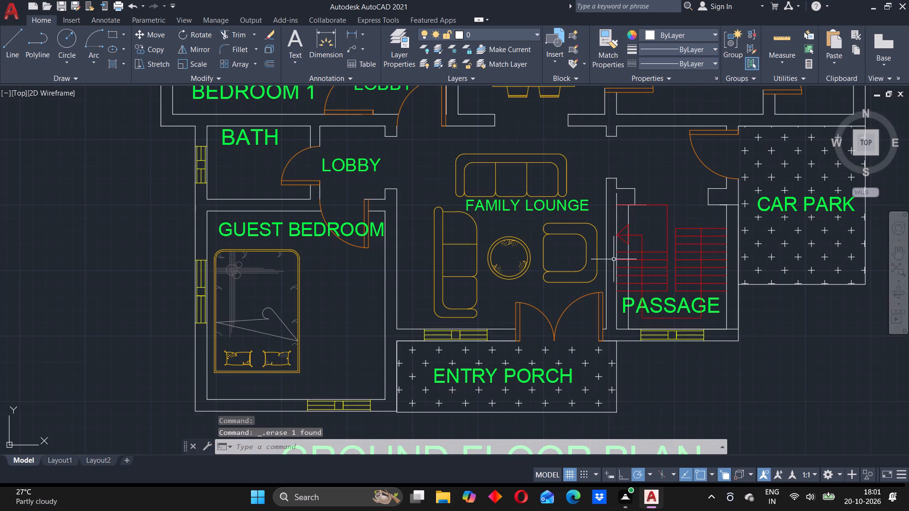
scroll(615, 266, down, 2)
middle_drag(763, 215, 517, 225)
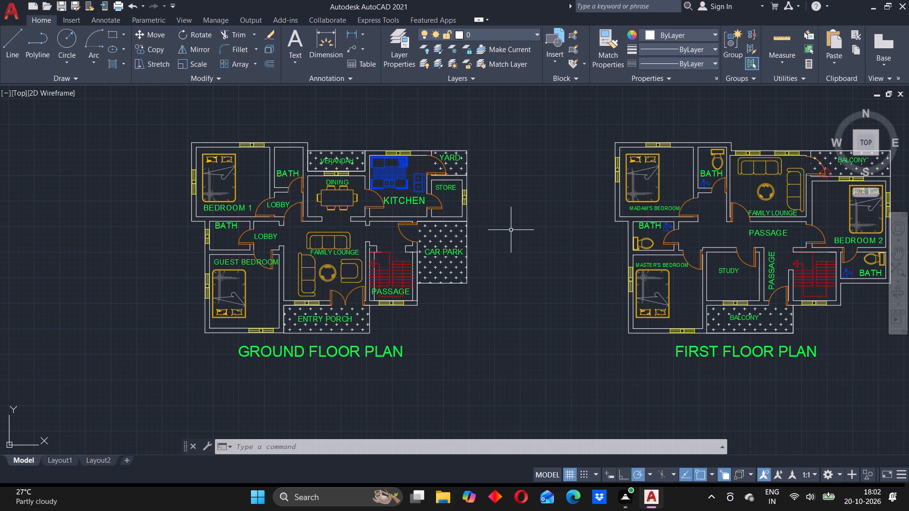
scroll(541, 203, down, 1)
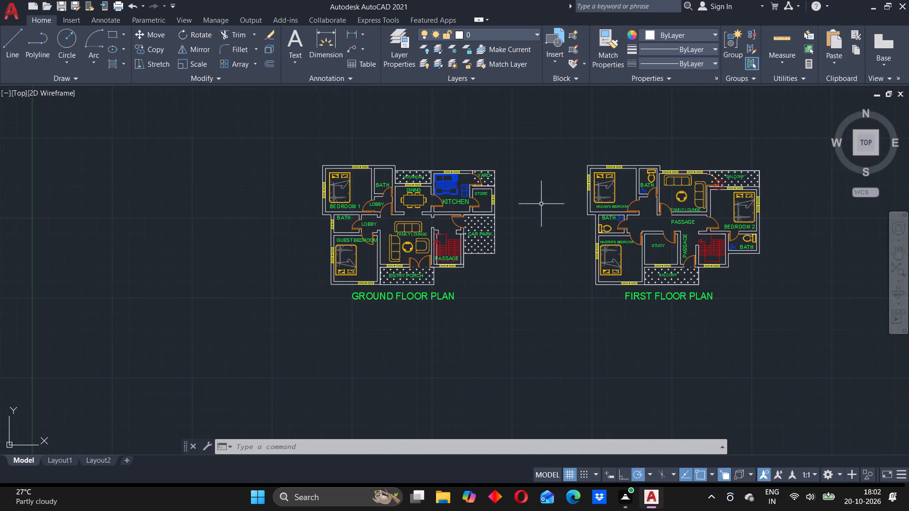
middle_drag(733, 251, 565, 313)
scroll(536, 301, up, 2)
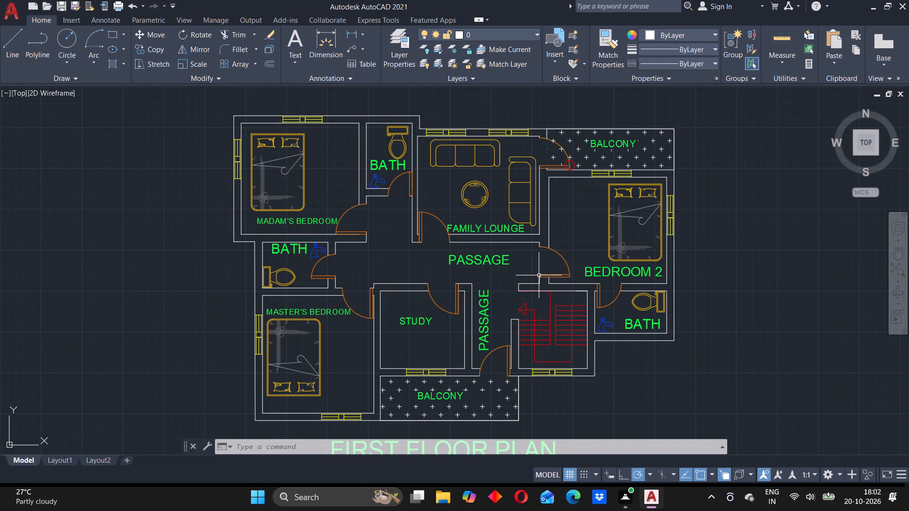
middle_drag(531, 268, 485, 231)
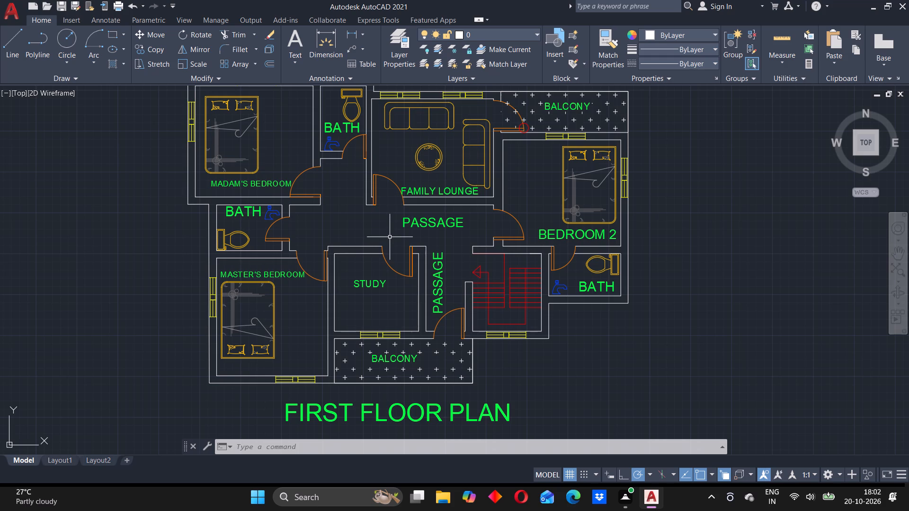
scroll(390, 238, down, 1)
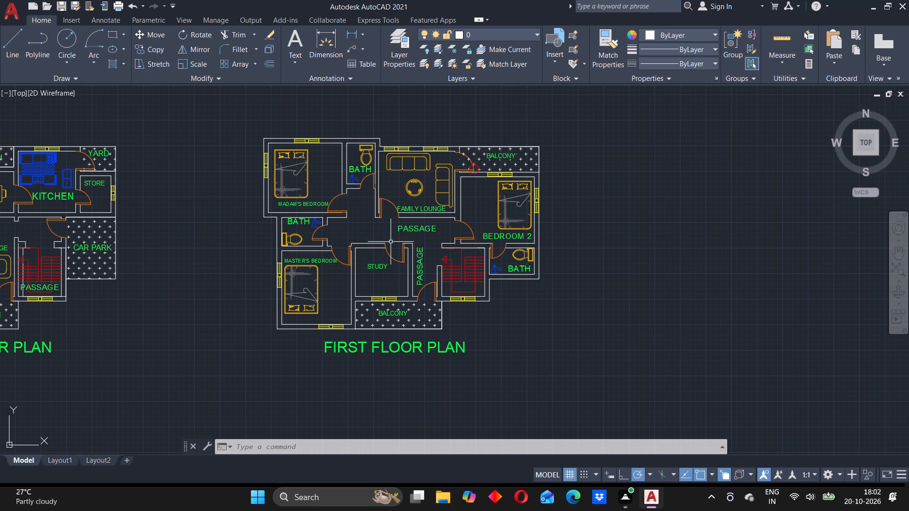
scroll(391, 242, down, 1)
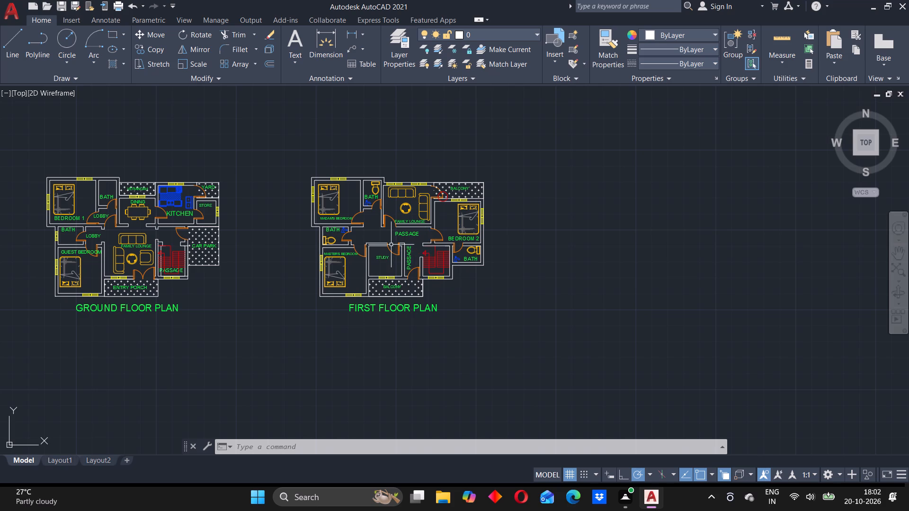
scroll(386, 243, up, 2)
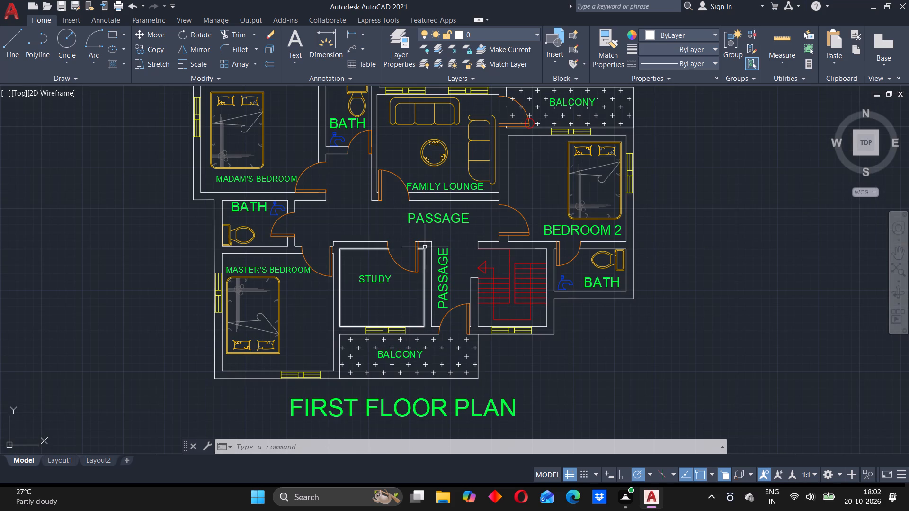
middle_drag(539, 203, 389, 226)
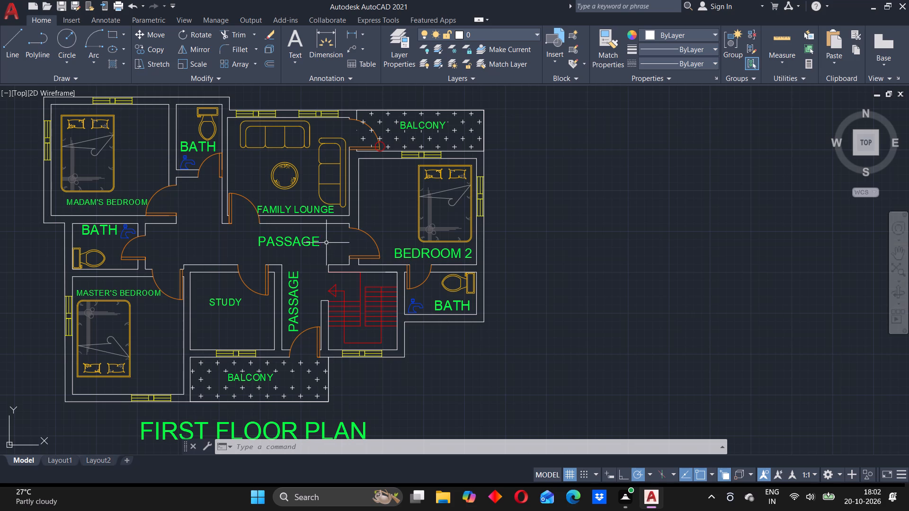
middle_drag(323, 240, 445, 244)
scroll(369, 224, down, 1)
middle_drag(353, 237, 433, 234)
scroll(432, 234, up, 1)
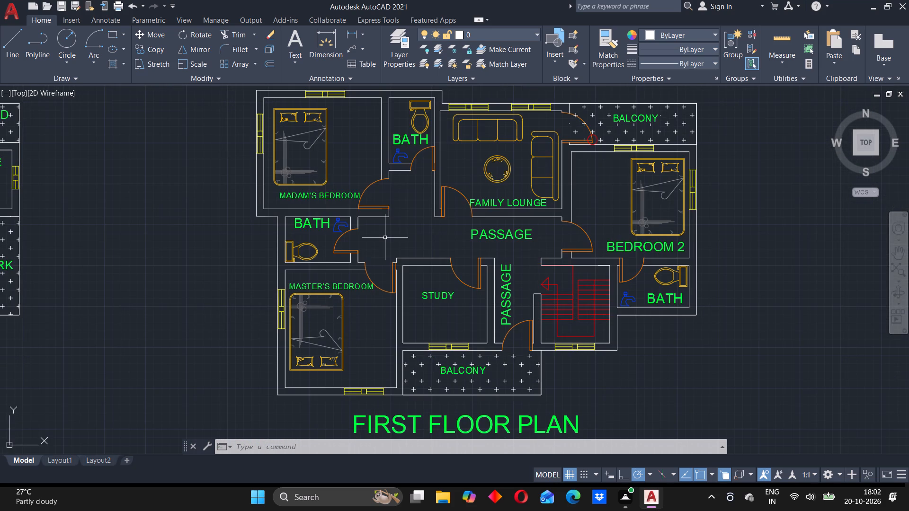
scroll(420, 225, up, 1)
middle_drag(420, 225, 459, 225)
scroll(485, 244, up, 2)
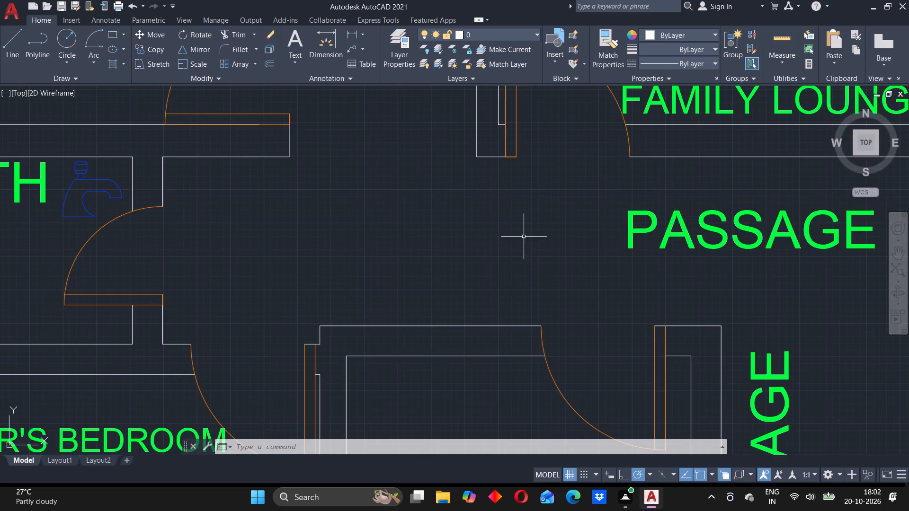
middle_drag(524, 237, 374, 247)
scroll(371, 224, down, 2)
middle_drag(441, 219, 385, 243)
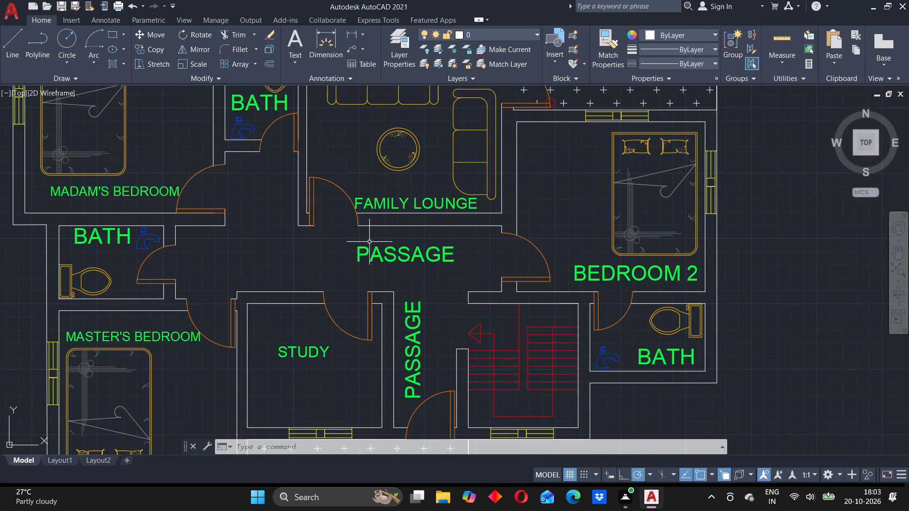
scroll(378, 242, down, 1)
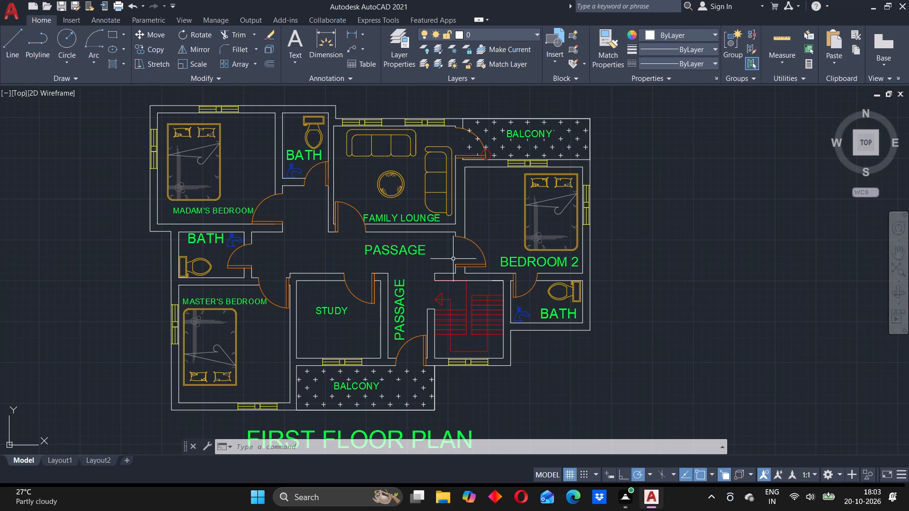
middle_drag(481, 267, 443, 226)
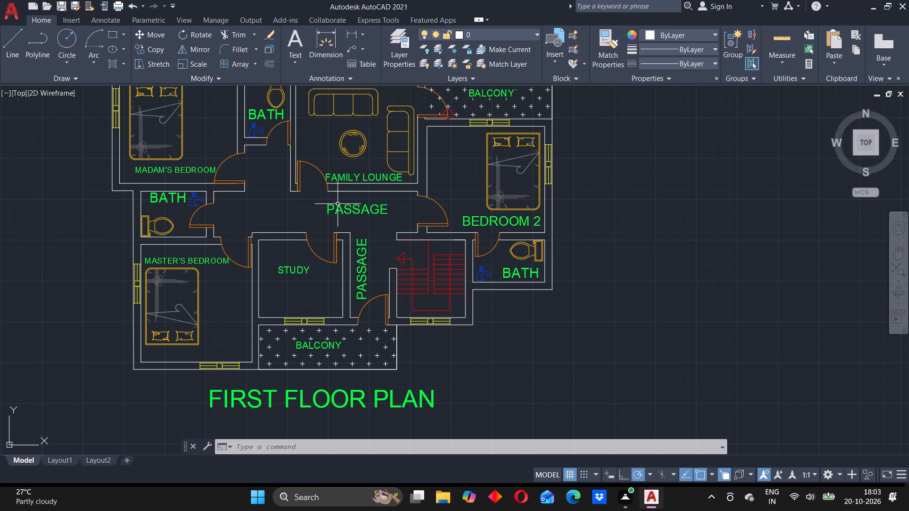
Compare the finished ground floor and first floor plans side by side, checking their layouts, labels and titles.
scroll(337, 202, down, 2)
middle_drag(320, 206, 474, 288)
middle_drag(411, 300, 453, 250)
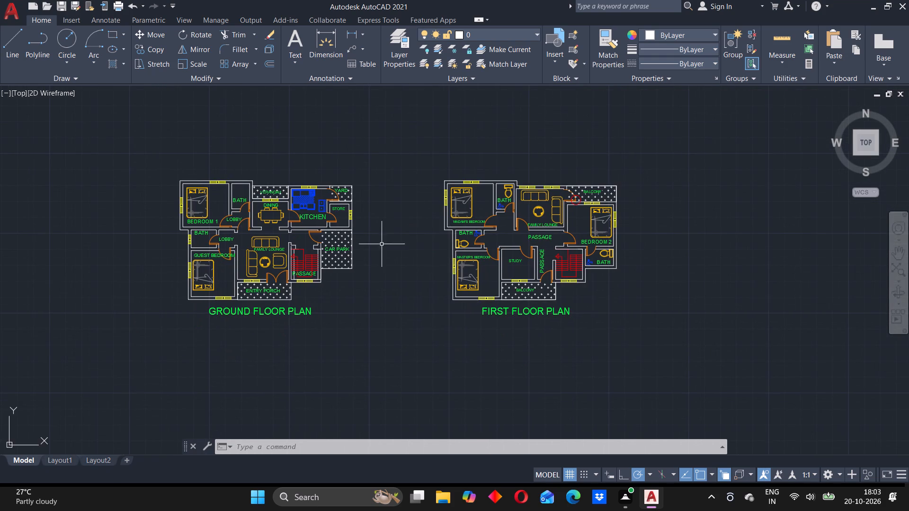
scroll(374, 244, up, 1)
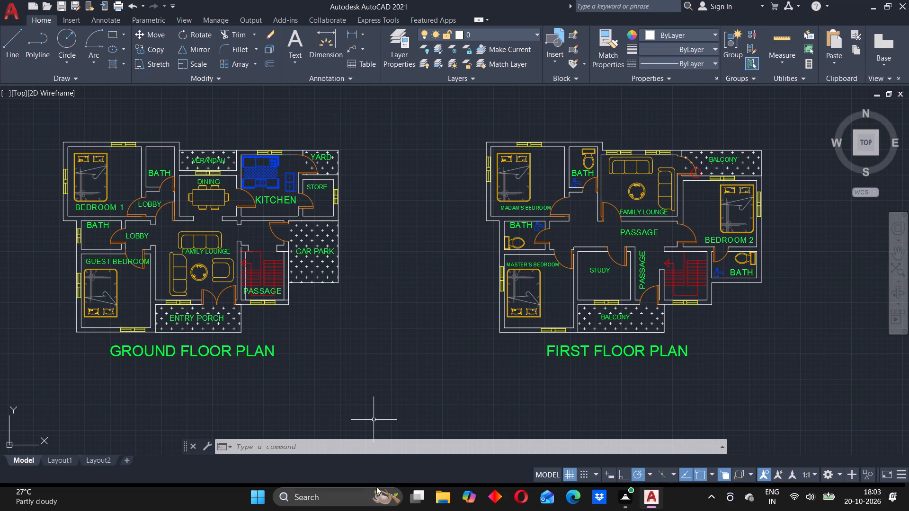
scroll(453, 257, down, 1)
middle_drag(459, 266, 408, 276)
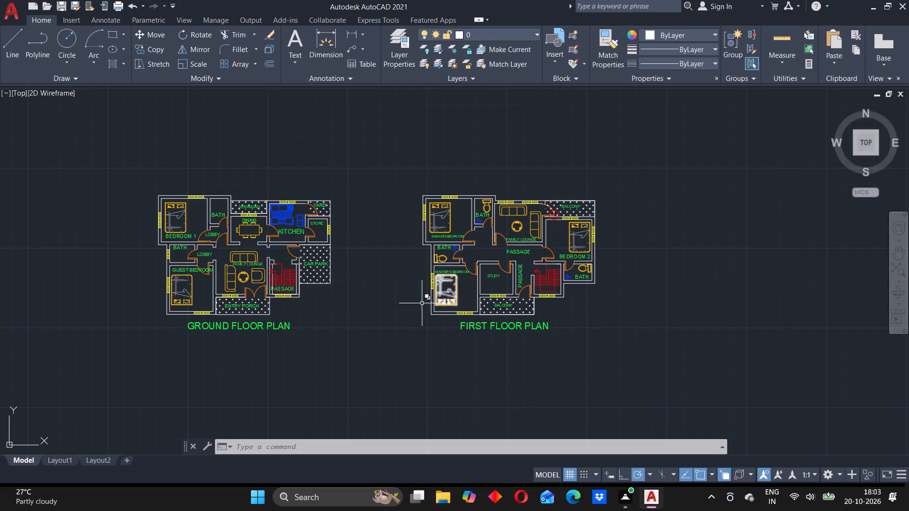
scroll(373, 313, up, 1)
middle_drag(430, 276, 426, 284)
middle_drag(424, 286, 418, 291)
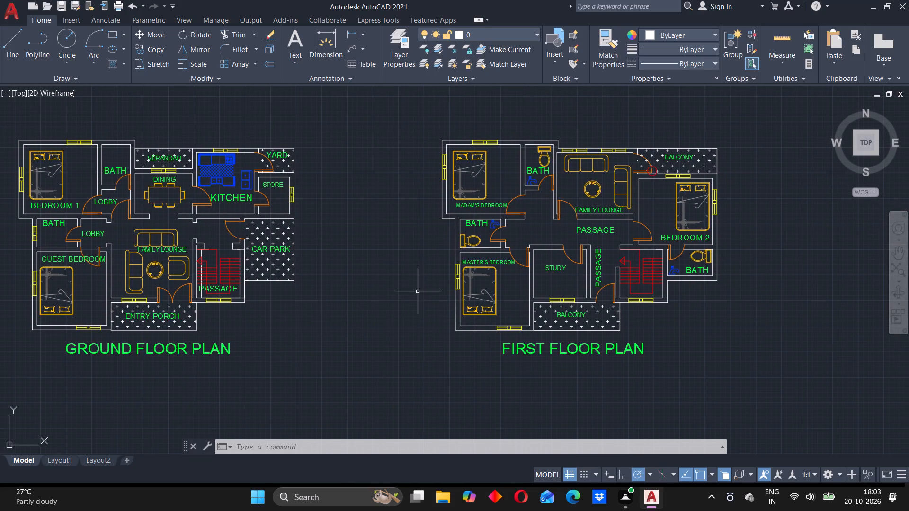
scroll(418, 291, up, 1)
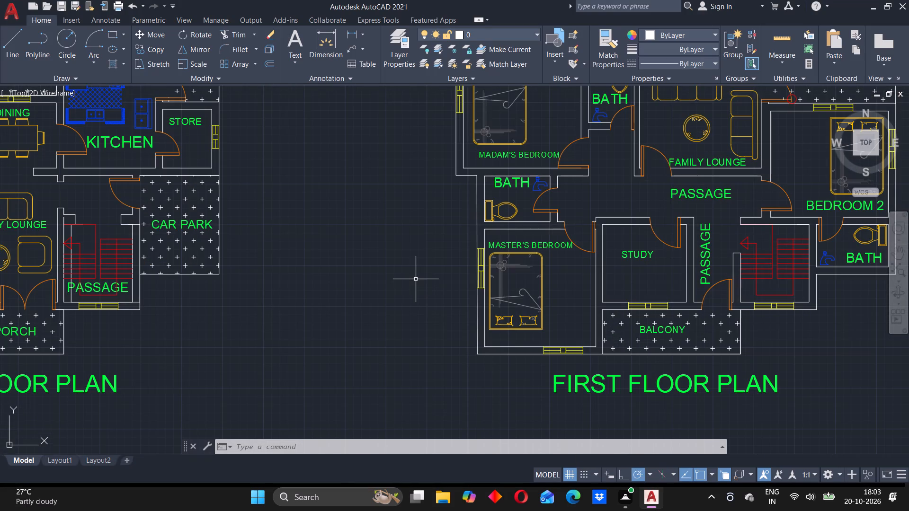
scroll(412, 266, down, 1)
middle_drag(405, 248, 413, 242)
scroll(413, 238, down, 1)
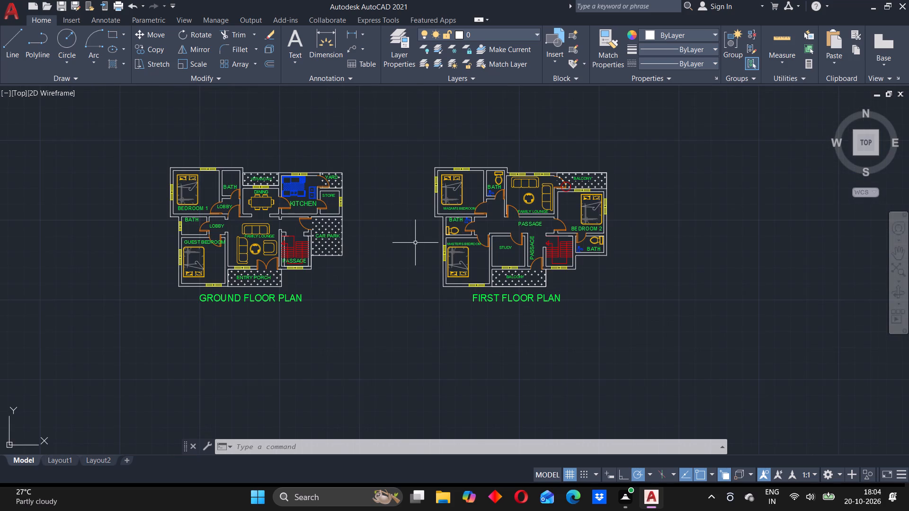
middle_drag(415, 243, 402, 249)
scroll(167, 247, up, 2)
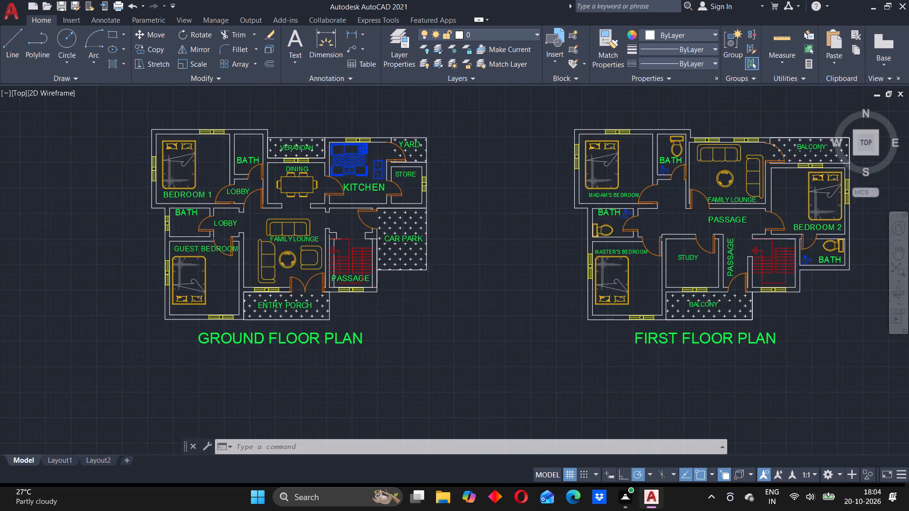
middle_drag(168, 243, 236, 221)
scroll(245, 214, down, 2)
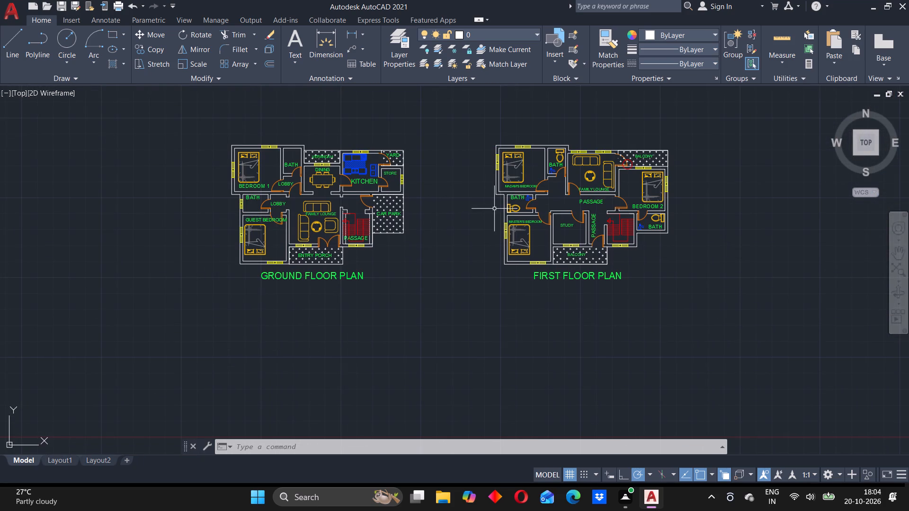
Trim the door leaf line projecting beyond the swing arc at the family lounge's balcony door in the first floor plan.
middle_drag(495, 207, 337, 241)
scroll(446, 223, up, 2)
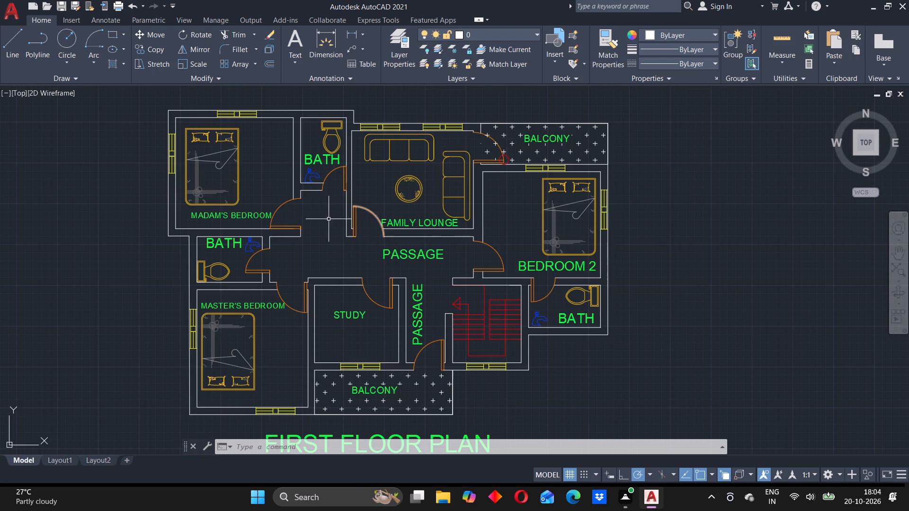
scroll(512, 161, up, 2)
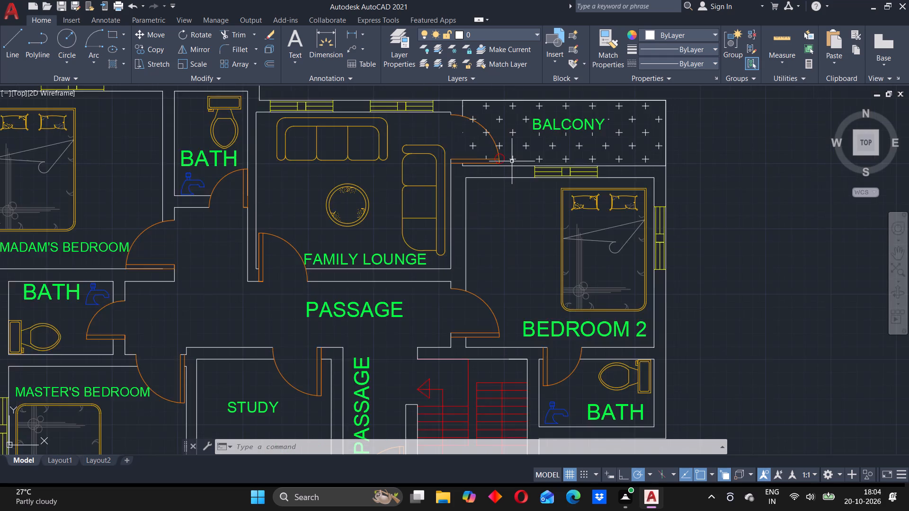
scroll(499, 162, up, 2)
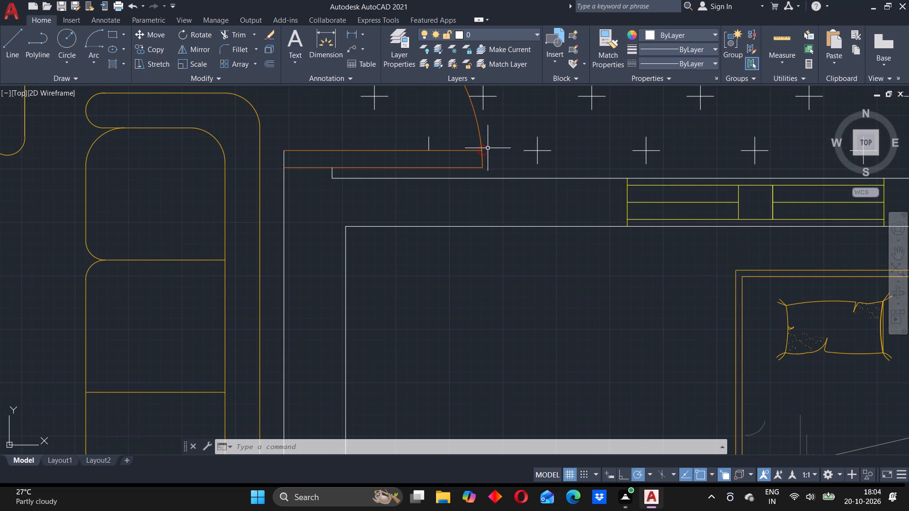
click(488, 148)
scroll(495, 154, down, 1)
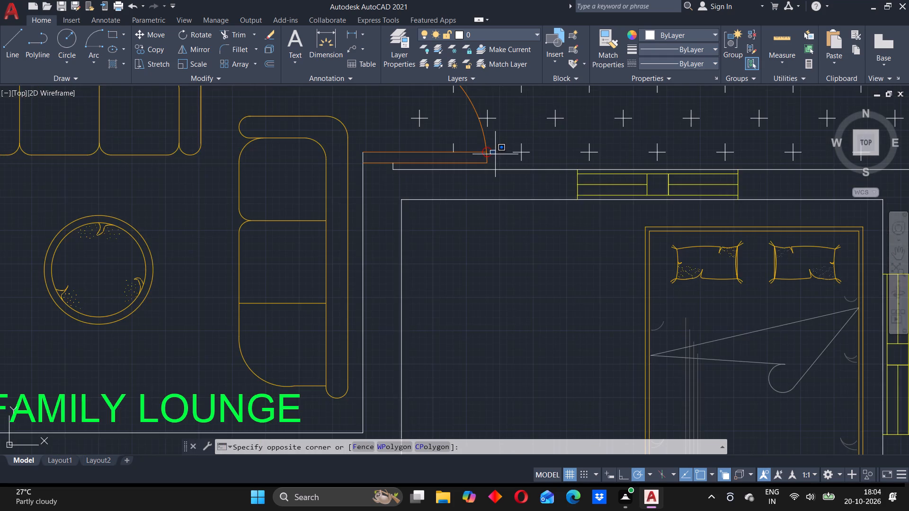
scroll(495, 154, up, 5)
click(481, 155)
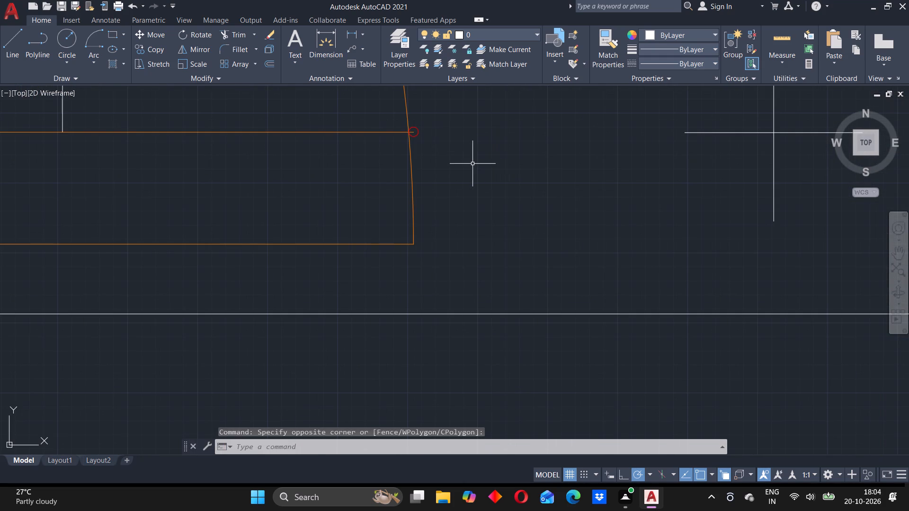
text(TR)
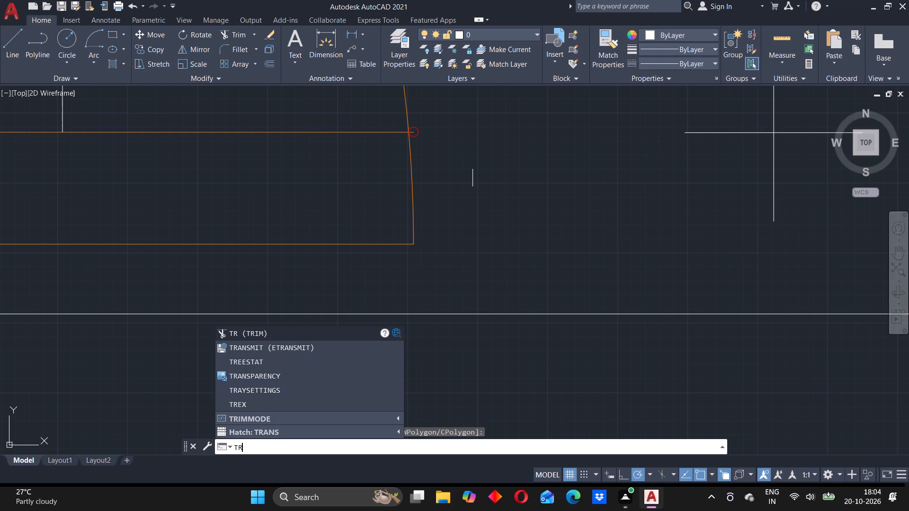
key(Return)
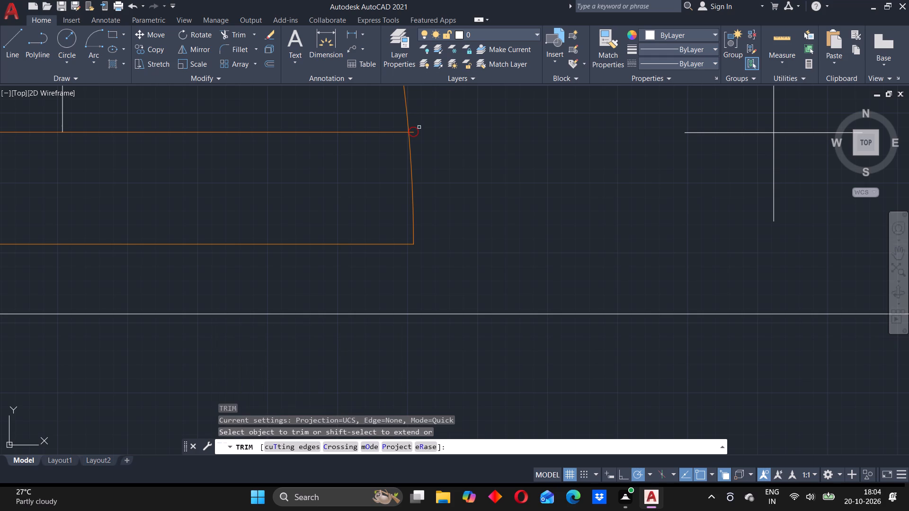
scroll(416, 130, up, 3)
click(390, 138)
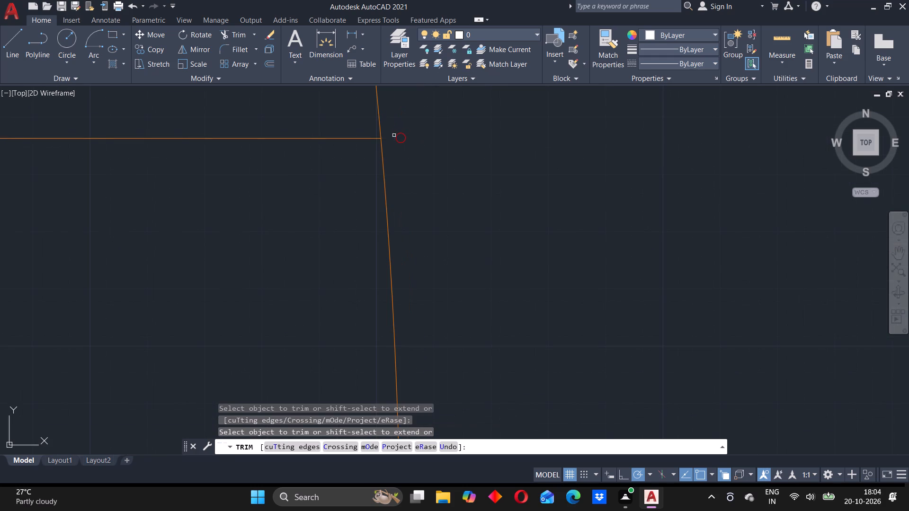
scroll(395, 133, down, 11)
scroll(439, 151, down, 3)
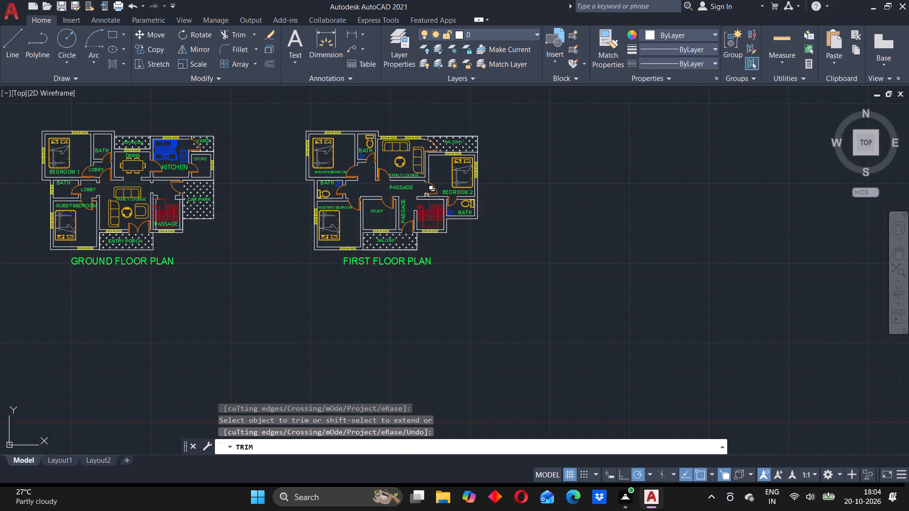
scroll(427, 211, up, 3)
scroll(469, 161, down, 3)
scroll(466, 129, up, 2)
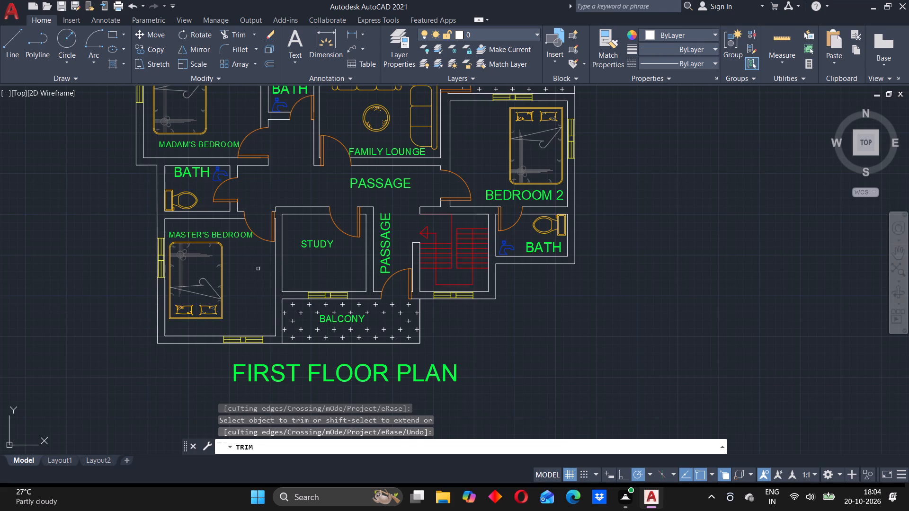
scroll(447, 167, down, 1)
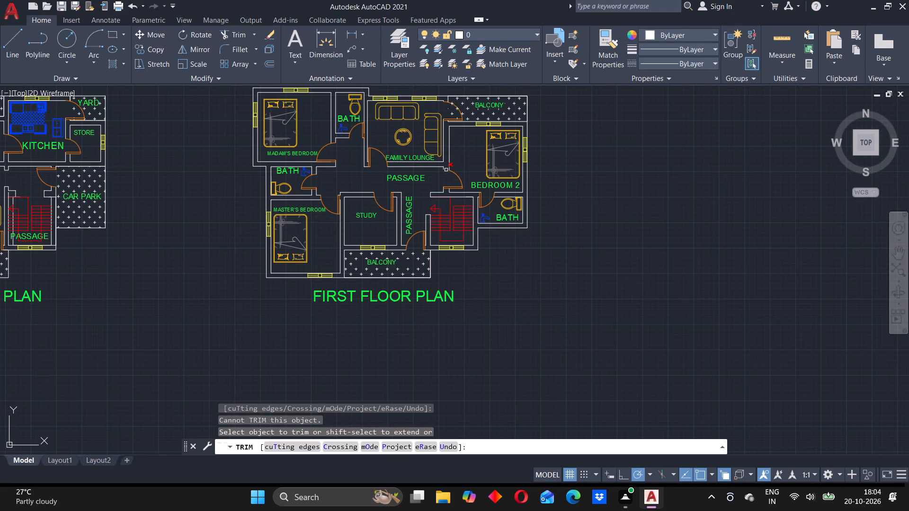
key(Escape)
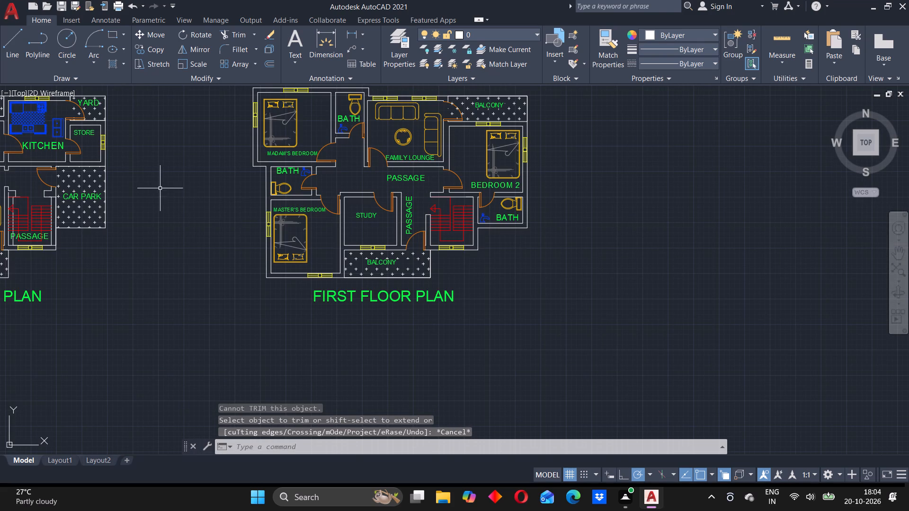
Trim the wall polyline overlapping the door leaf across the Madam's Bedroom doorway in the first floor plan.
scroll(264, 144, up, 1)
scroll(337, 164, down, 1)
scroll(368, 172, up, 3)
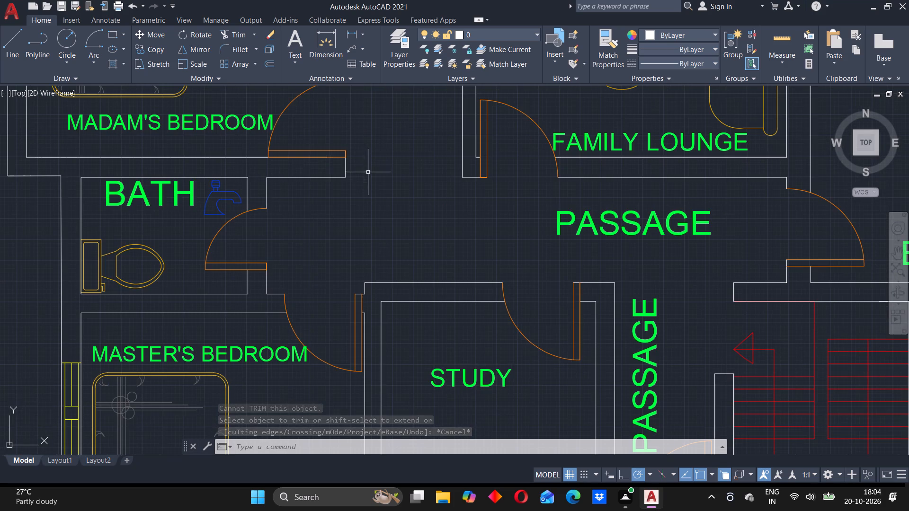
scroll(301, 164, up, 1)
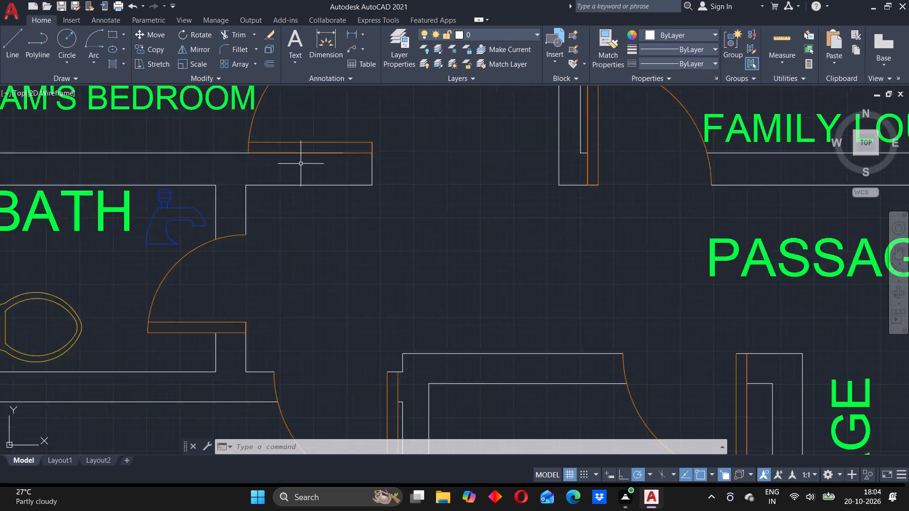
scroll(301, 164, up, 2)
click(339, 137)
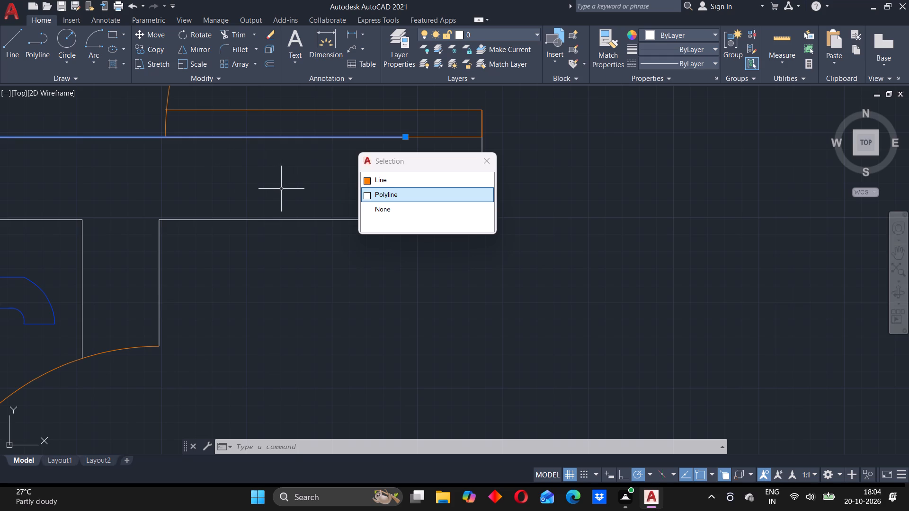
key(Escape)
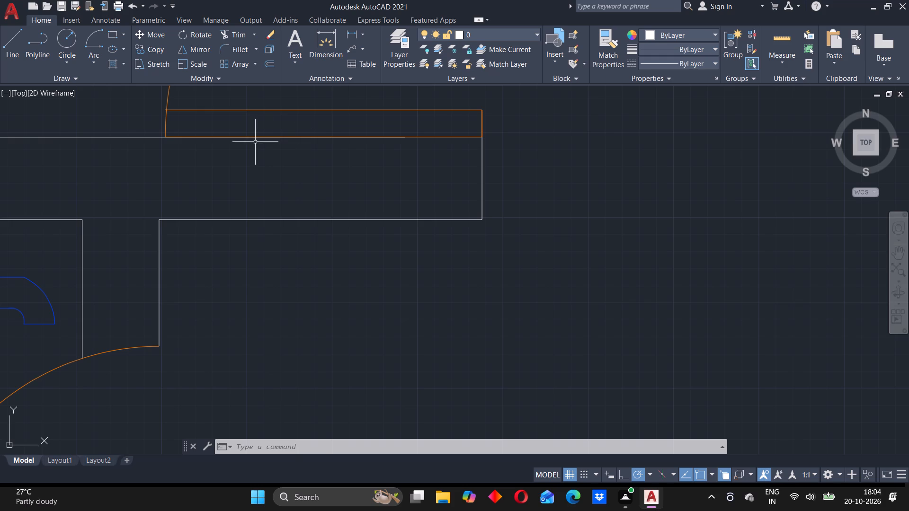
text(TR)
key(Return)
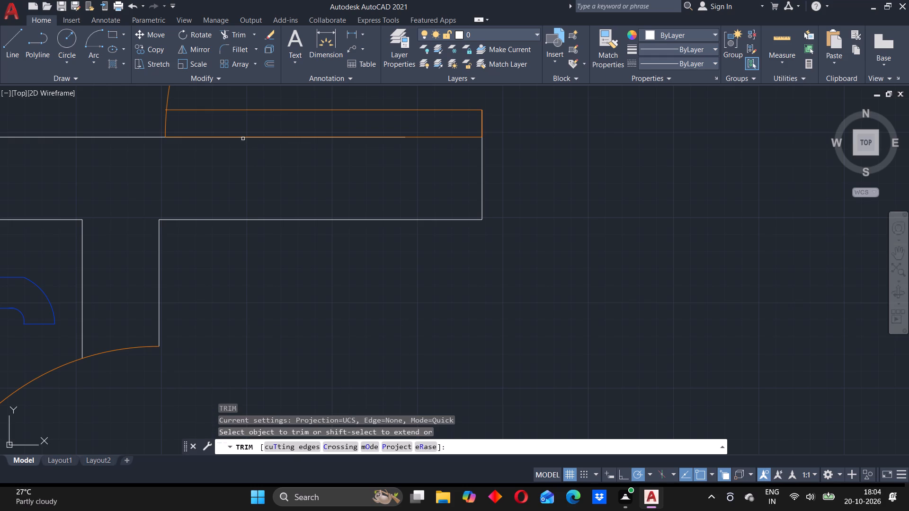
click(243, 138)
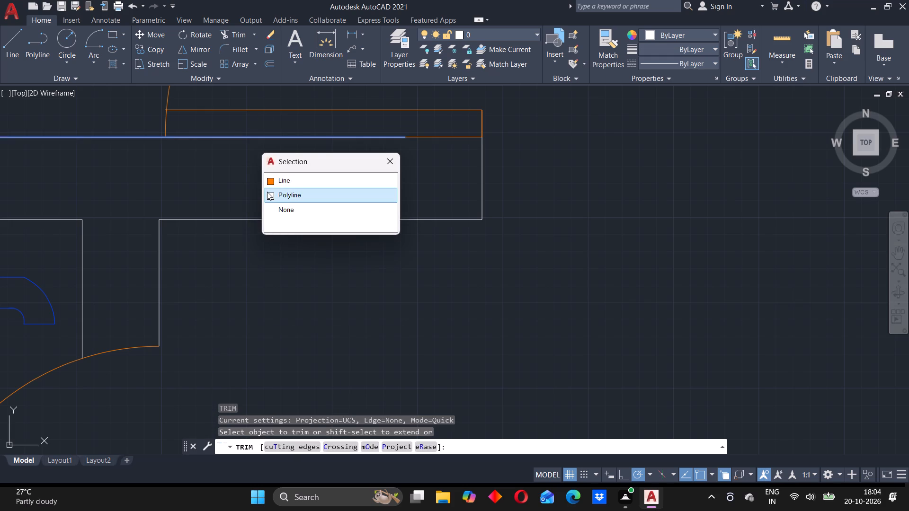
click(267, 195)
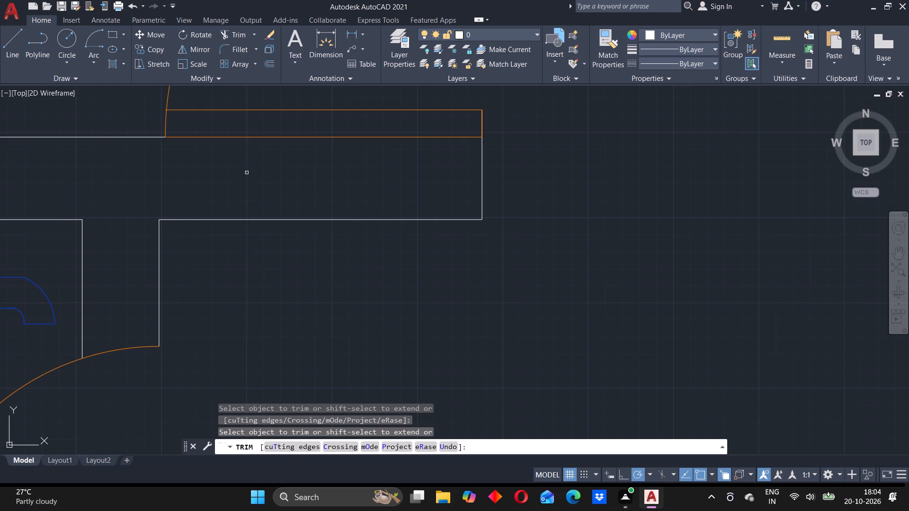
scroll(232, 168, down, 5)
middle_drag(233, 188, 267, 196)
scroll(339, 182, down, 2)
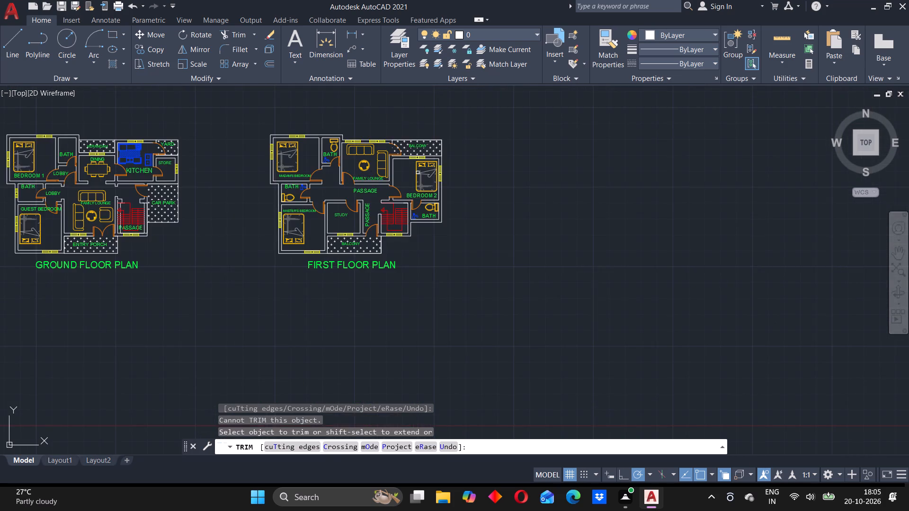
scroll(421, 167, up, 3)
middle_drag(333, 139, 340, 190)
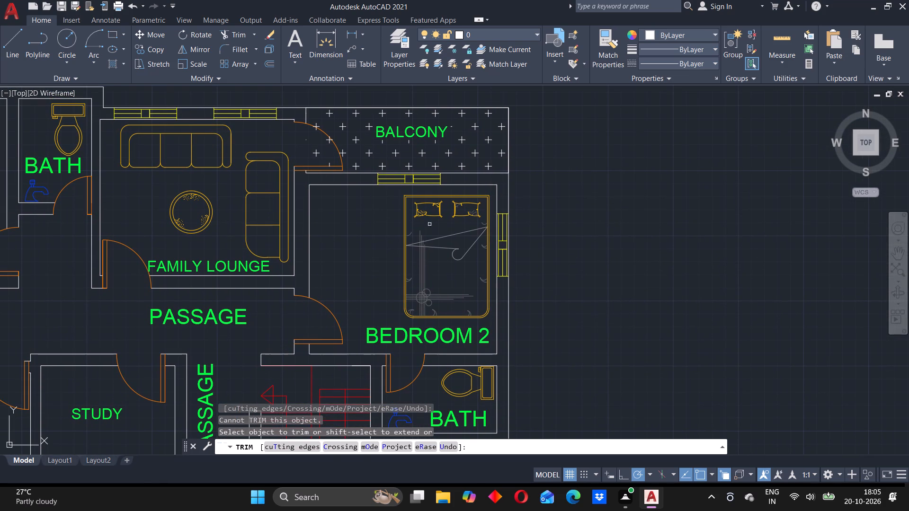
key(Escape)
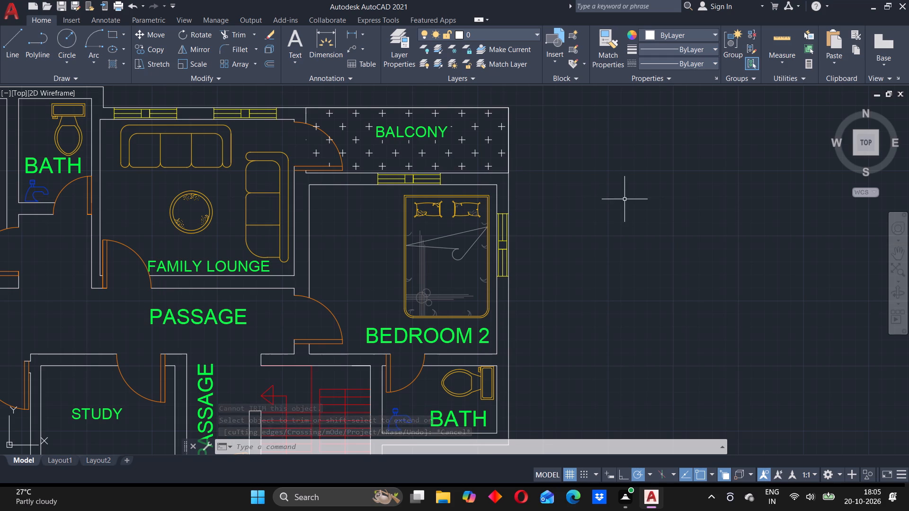
Examine the first floor plan for remaining stray lines, paying attention to the passage walls and stair opening, and compare it with the ground floor plan.
scroll(293, 211, down, 3)
middle_drag(254, 238, 322, 218)
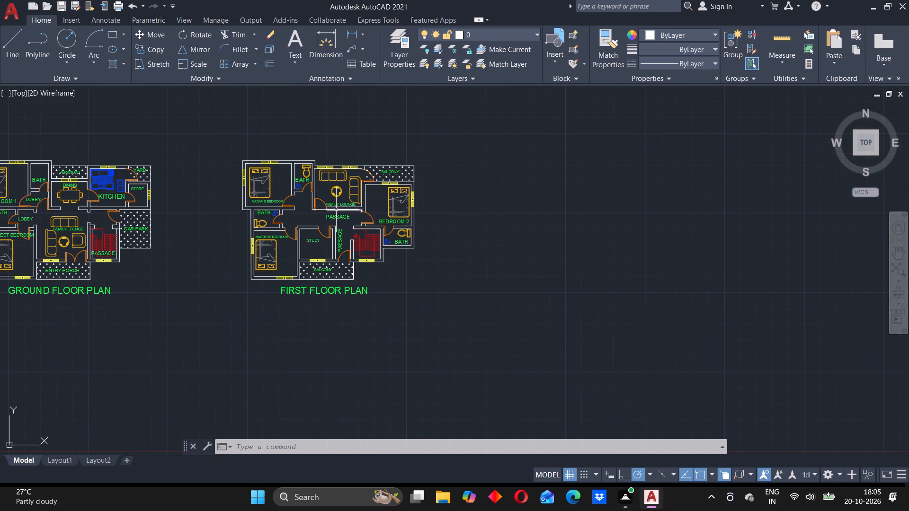
middle_drag(225, 245, 261, 259)
middle_drag(249, 260, 198, 267)
scroll(285, 248, up, 2)
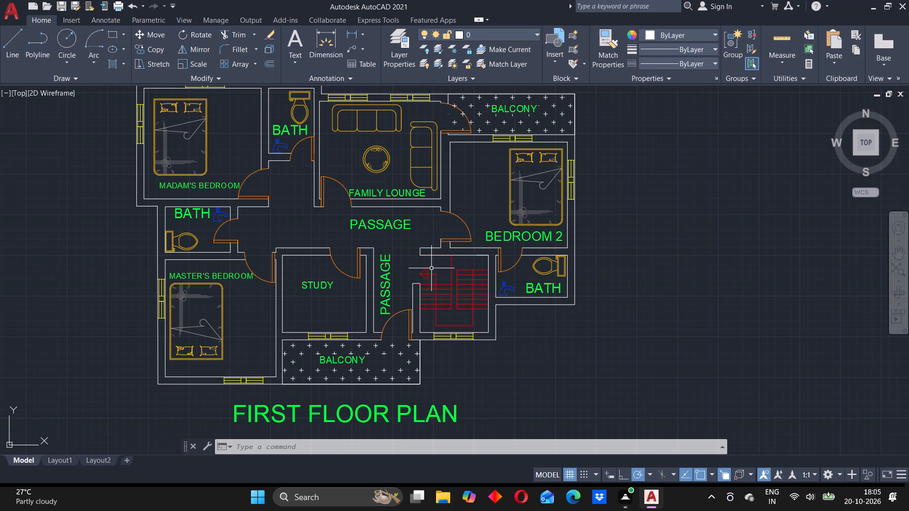
scroll(416, 260, up, 3)
middle_drag(420, 251, 343, 229)
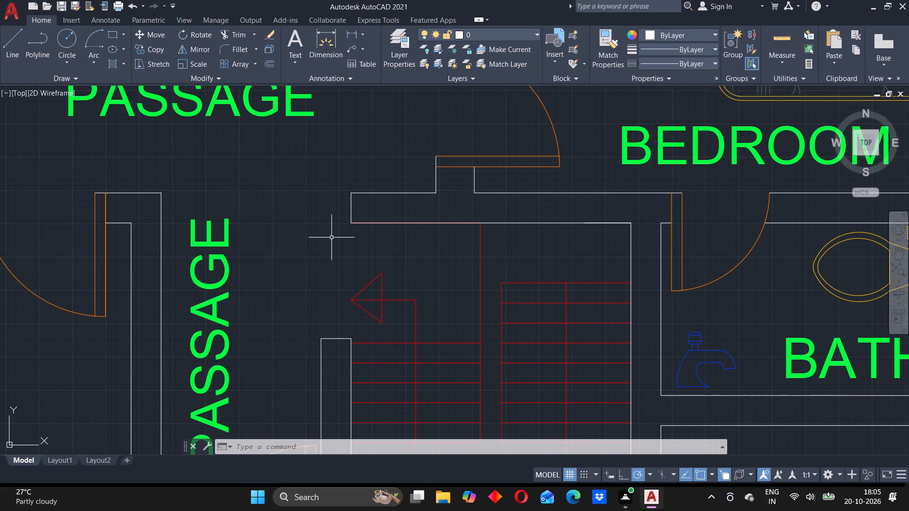
scroll(420, 177, down, 5)
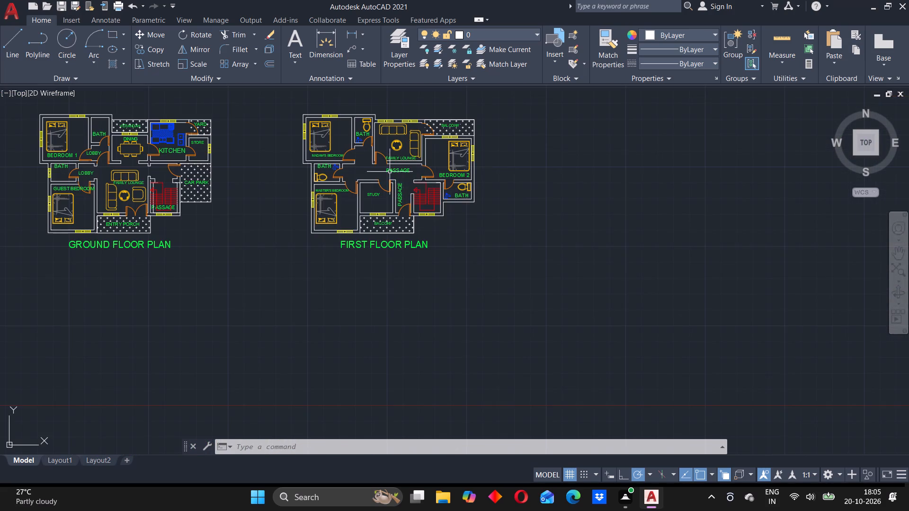
middle_drag(390, 172, 338, 220)
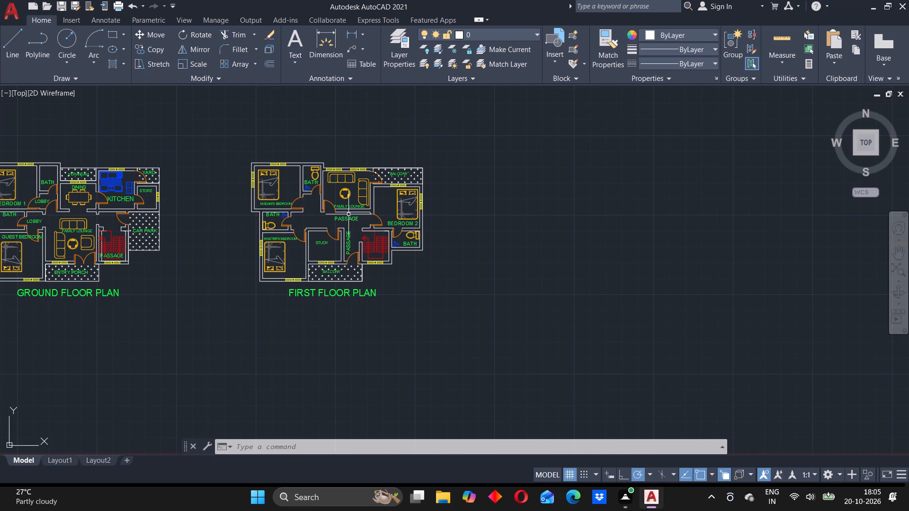
Copy the first floor plan's outer wall outline about 18254 units horizontally to the east, into the empty area beside the plan.
scroll(317, 196, up, 1)
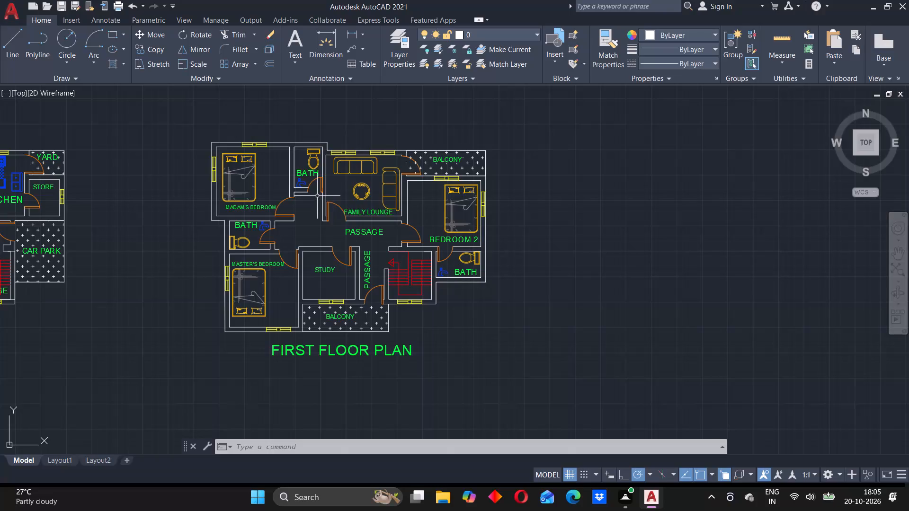
click(219, 141)
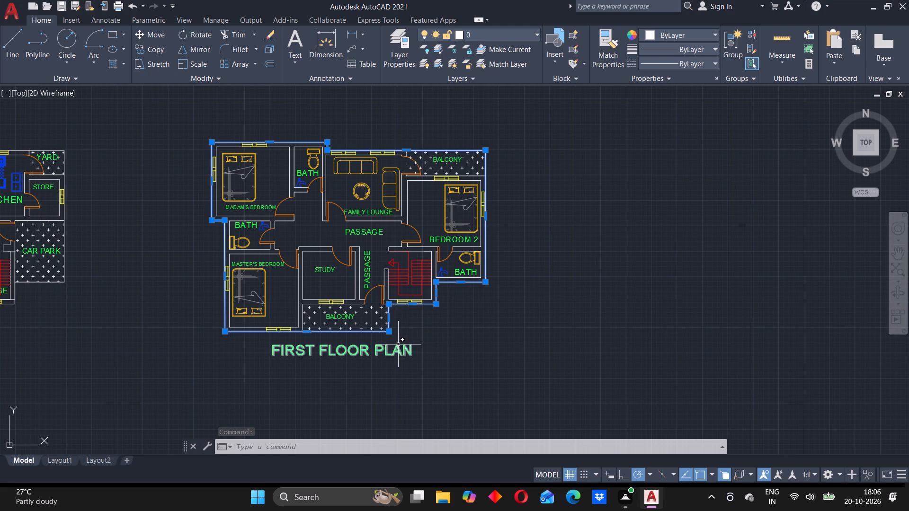
text(CO)
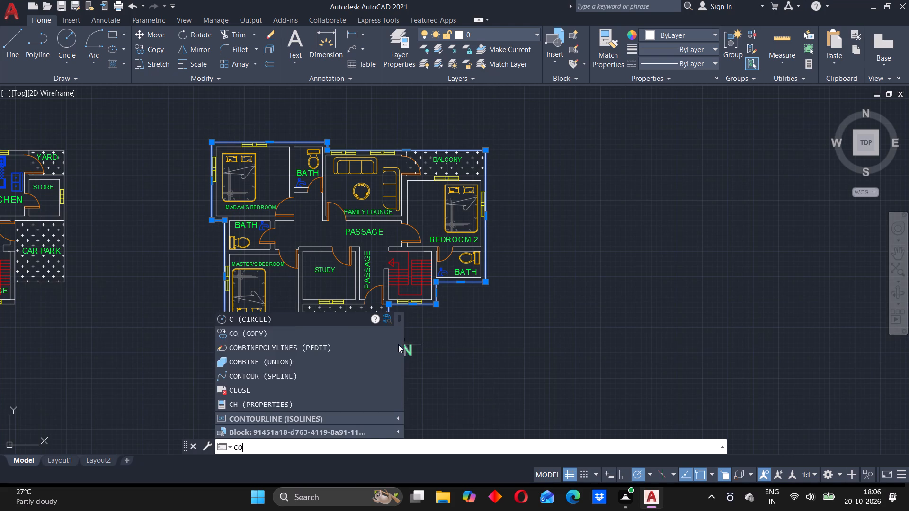
key(Return)
click(388, 334)
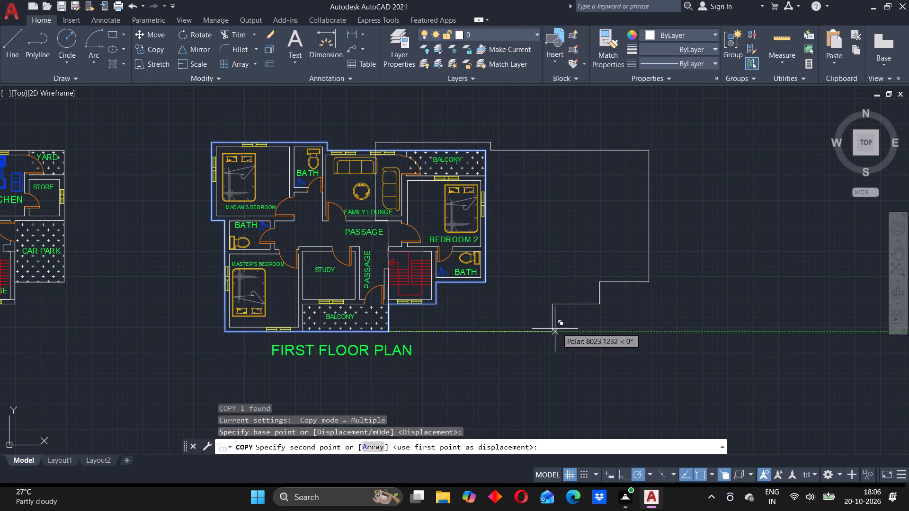
click(760, 333)
scroll(705, 309, down, 2)
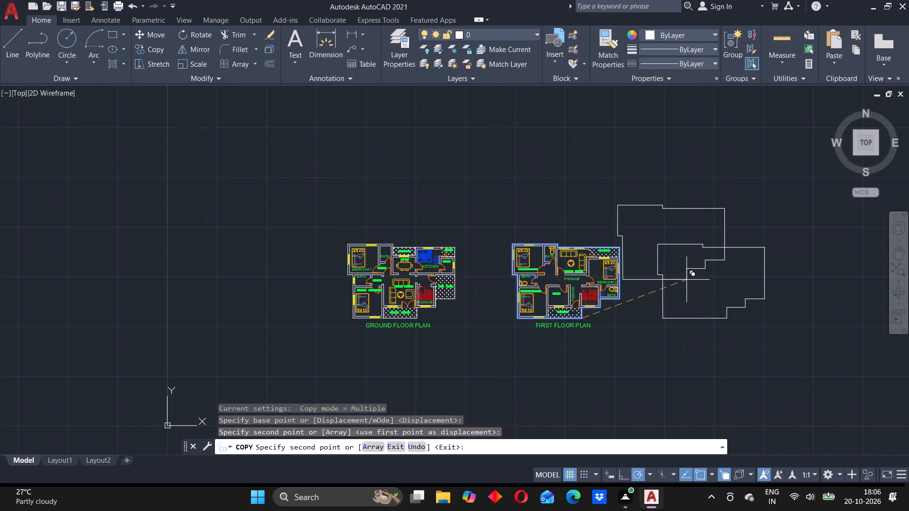
key(Escape)
Examine the copied outline east of the first floor plan, checking its overall shape and its placement beside the two plans.
scroll(701, 281, up, 1)
middle_drag(701, 282, 570, 286)
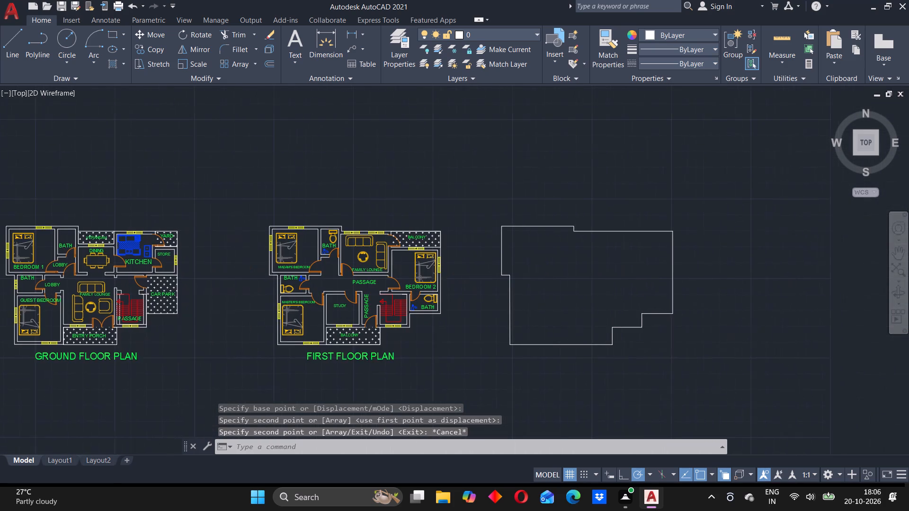
middle_drag(570, 286, 563, 283)
scroll(546, 277, up, 1)
scroll(548, 277, down, 2)
middle_drag(554, 282, 455, 263)
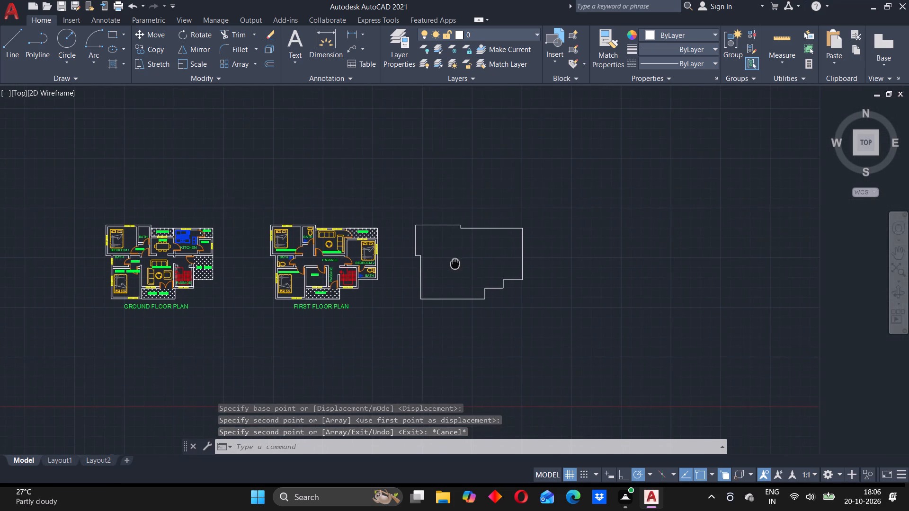
middle_drag(455, 263, 454, 263)
scroll(491, 257, up, 2)
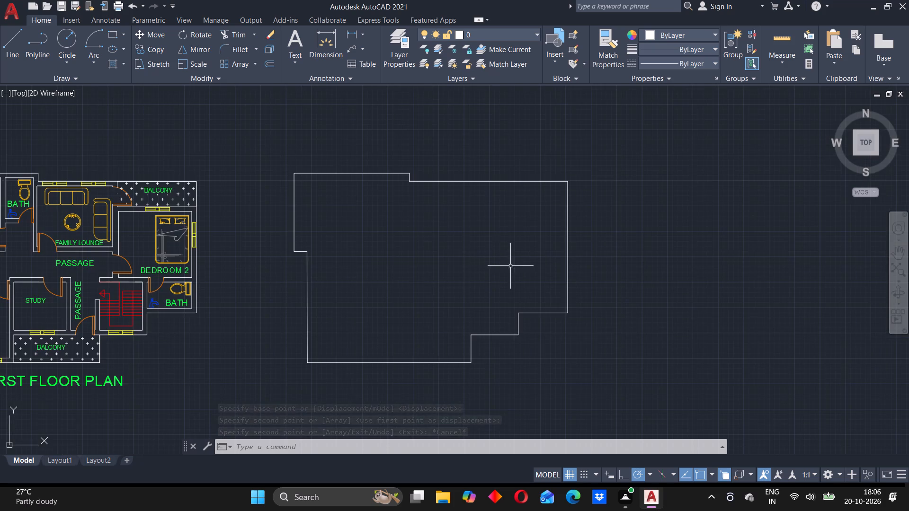
middle_drag(510, 266, 460, 257)
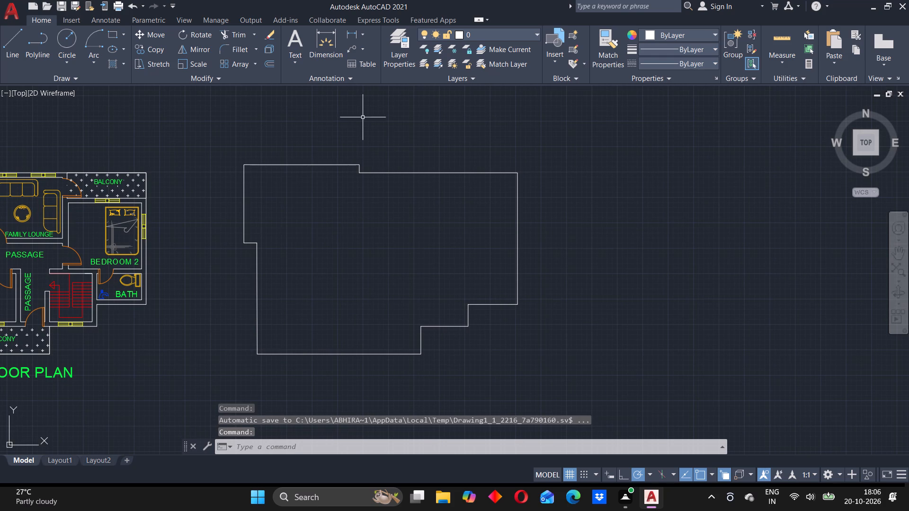
scroll(396, 228, down, 1)
scroll(396, 228, up, 2)
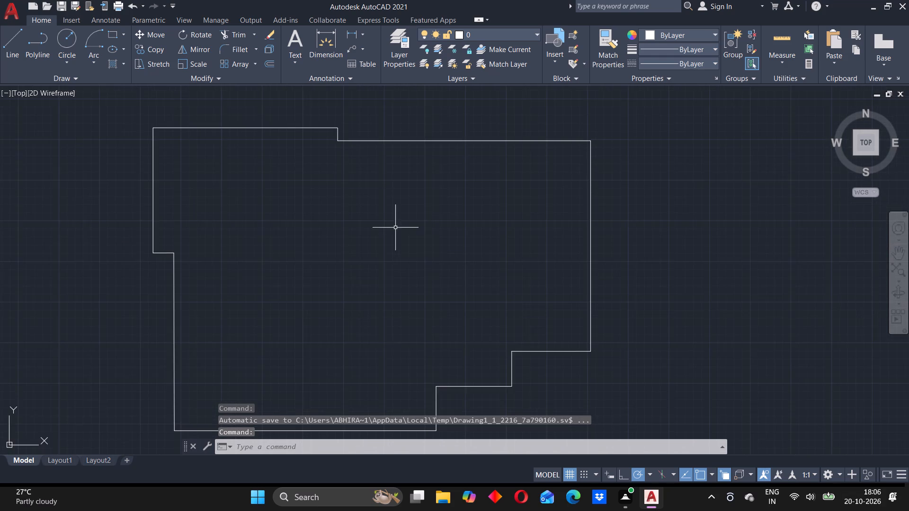
middle_drag(404, 228, 372, 235)
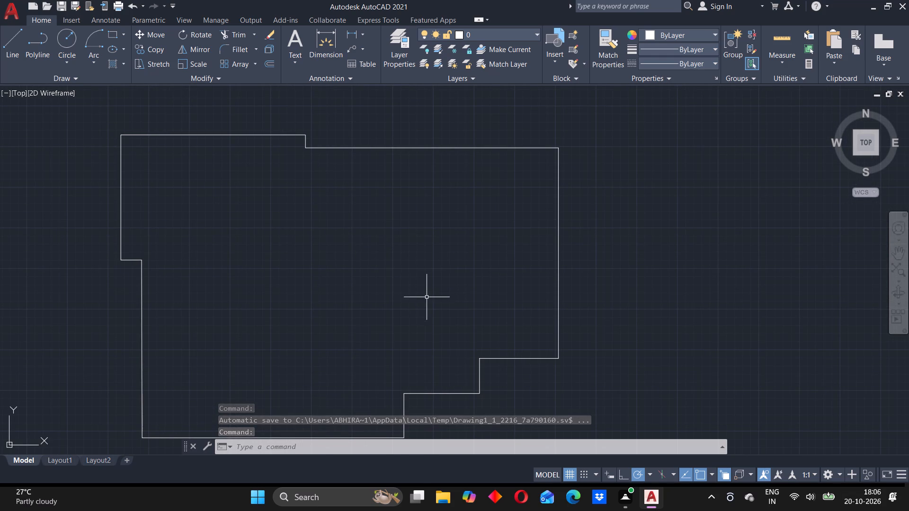
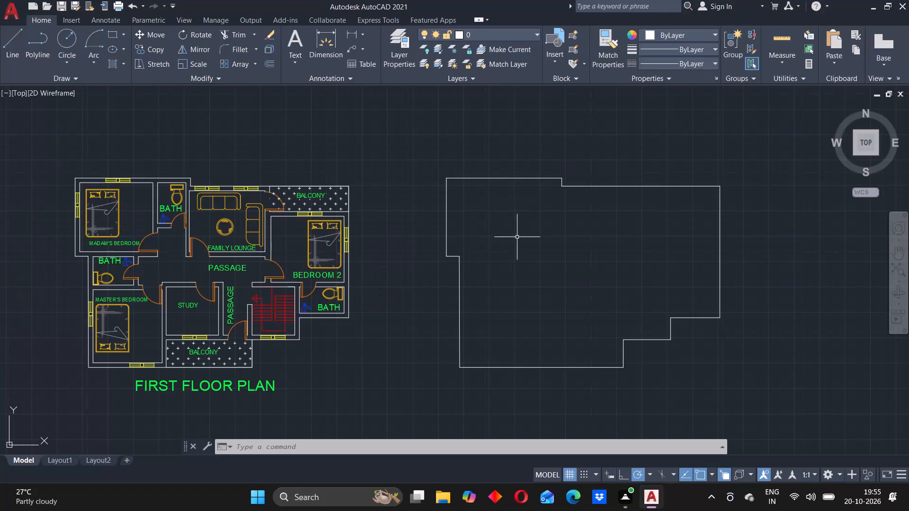
Examine the ground and first floor plans and the empty building outline beside them.
scroll(517, 237, down, 1)
middle_drag(517, 259, 556, 254)
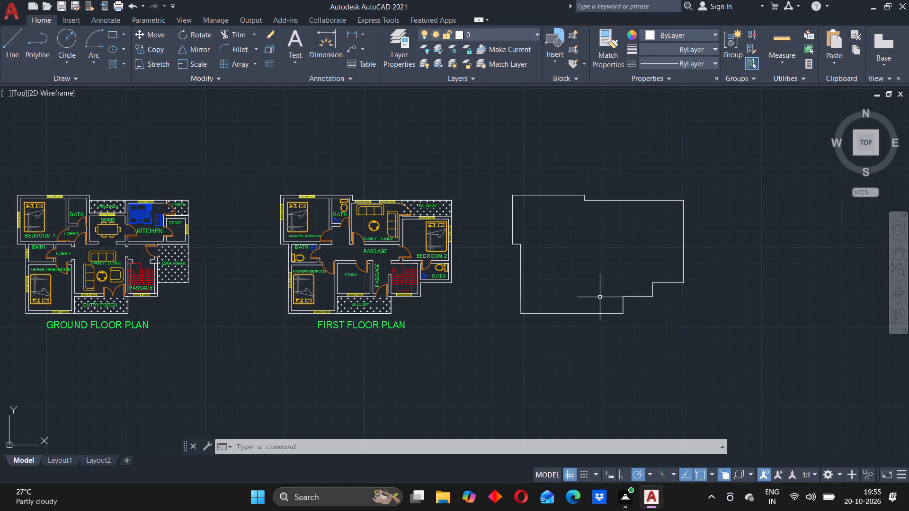
middle_drag(597, 292, 585, 259)
middle_drag(554, 225, 560, 230)
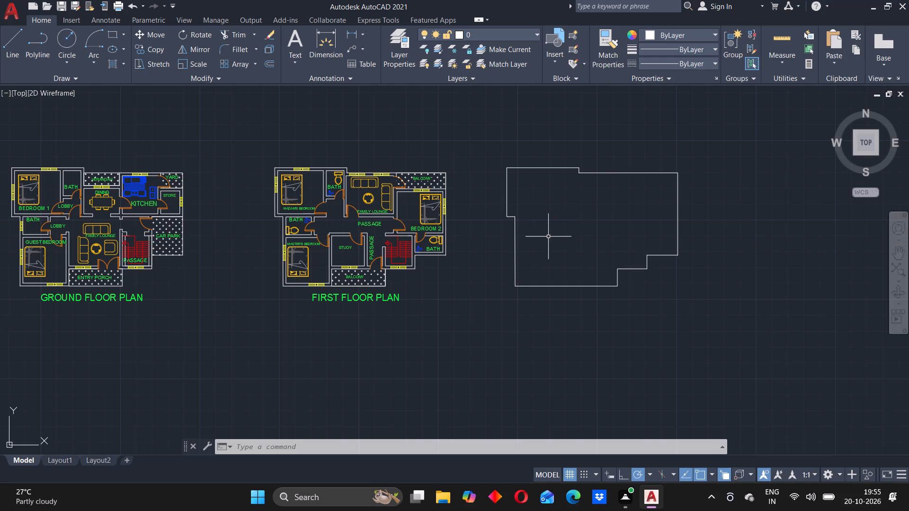
scroll(564, 216, up, 1)
middle_drag(596, 224, 551, 246)
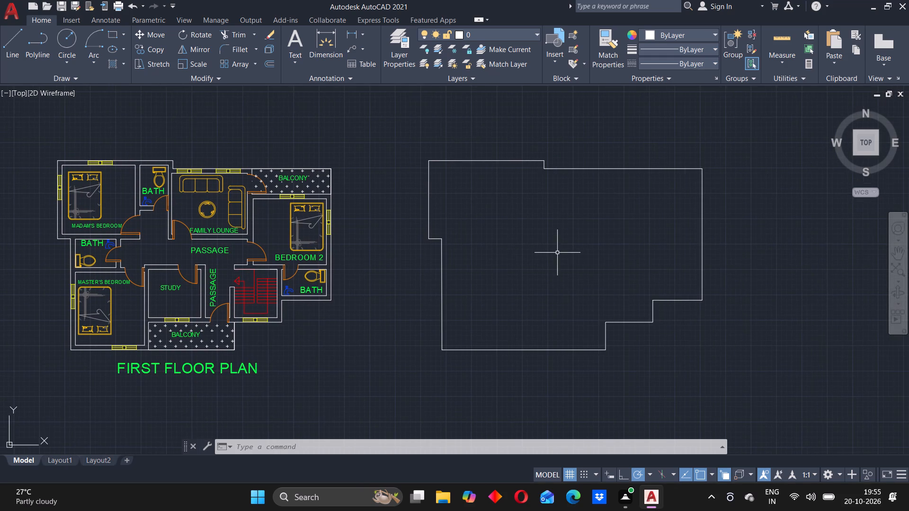
middle_drag(562, 256, 531, 257)
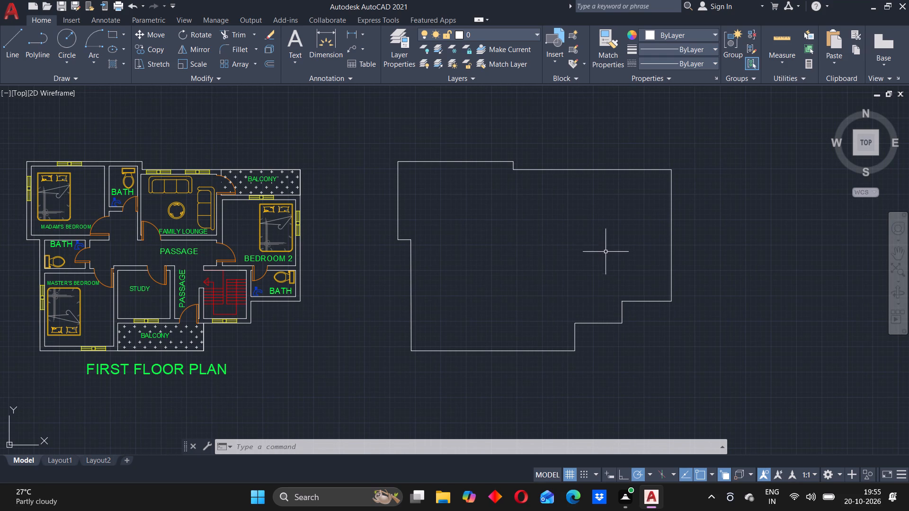
middle_drag(588, 247, 537, 264)
middle_drag(364, 250, 366, 238)
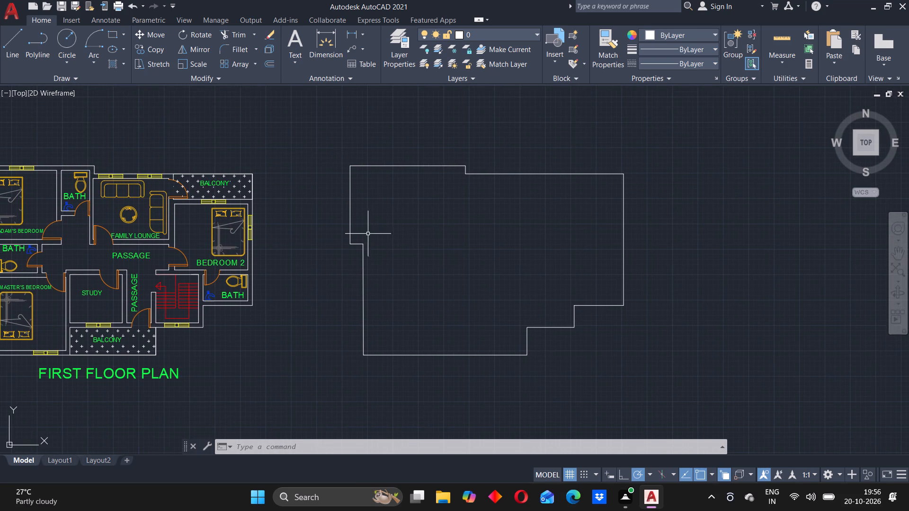
middle_drag(495, 277, 409, 254)
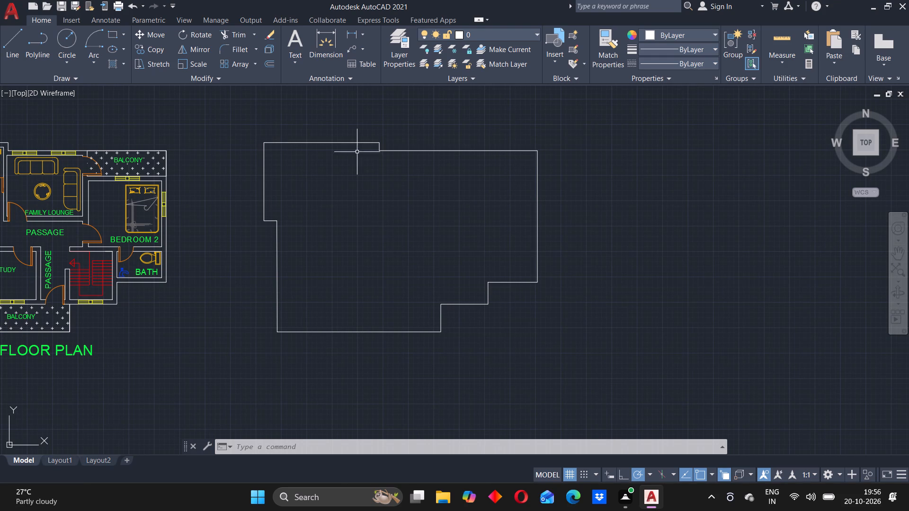
middle_drag(422, 231, 414, 201)
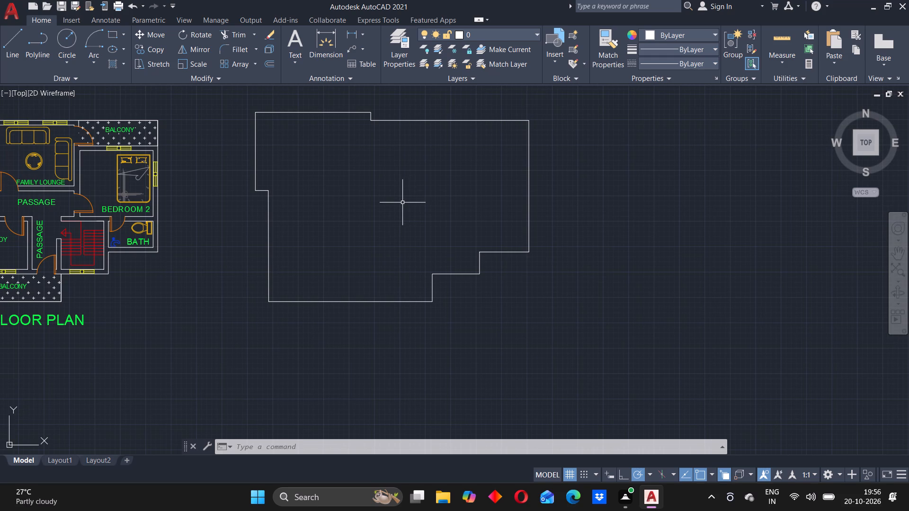
middle_drag(281, 198, 332, 252)
middle_drag(467, 276, 425, 253)
middle_drag(372, 241, 379, 237)
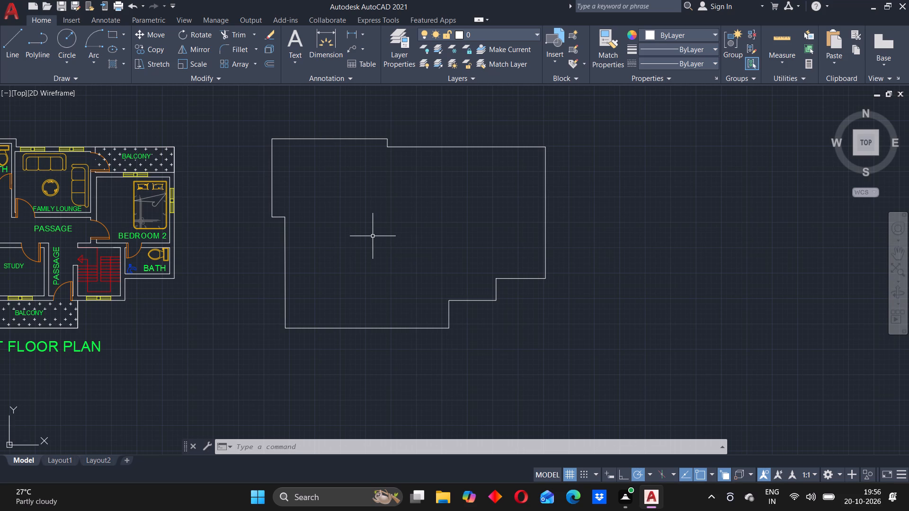
middle_drag(344, 231, 369, 253)
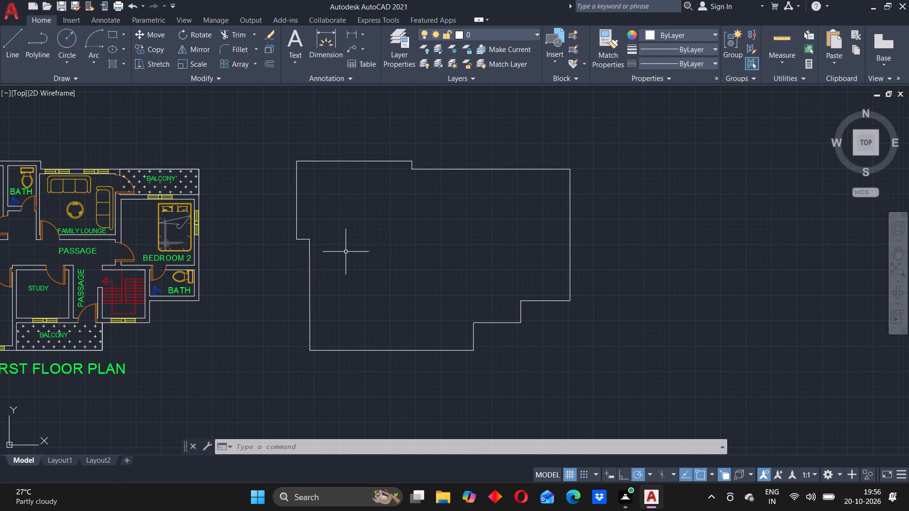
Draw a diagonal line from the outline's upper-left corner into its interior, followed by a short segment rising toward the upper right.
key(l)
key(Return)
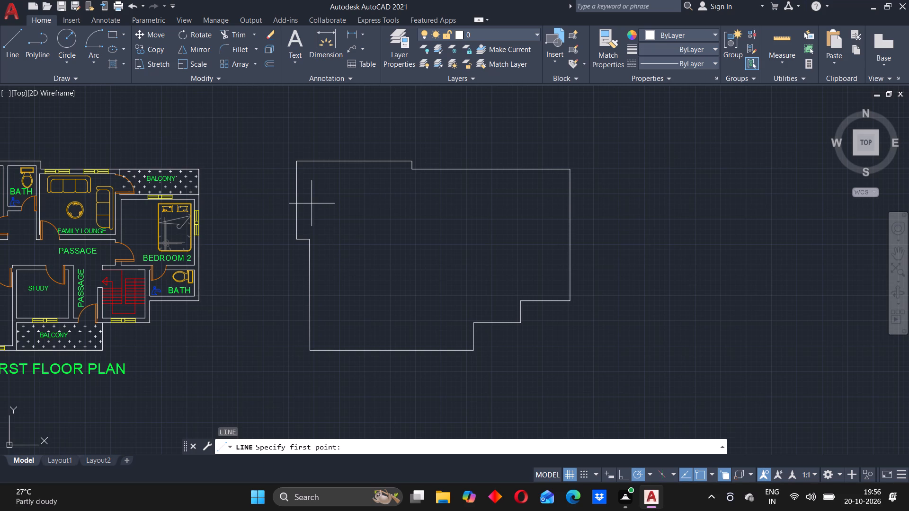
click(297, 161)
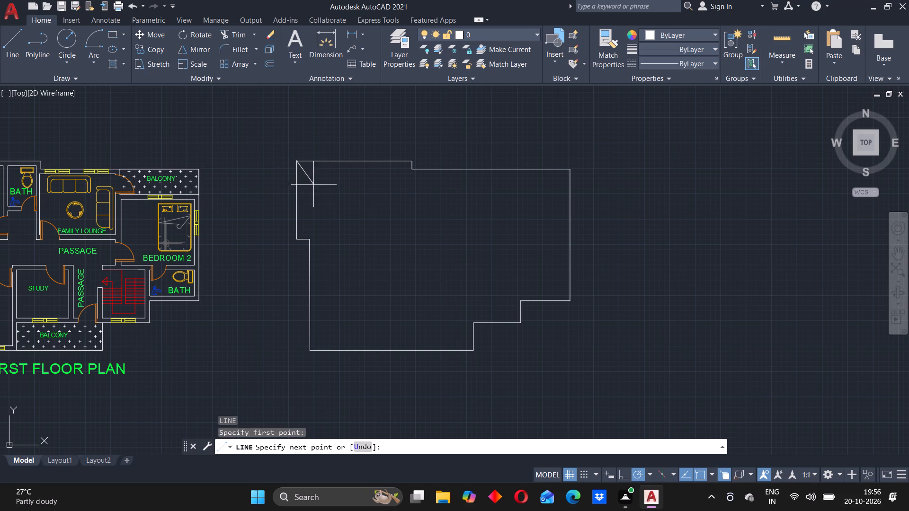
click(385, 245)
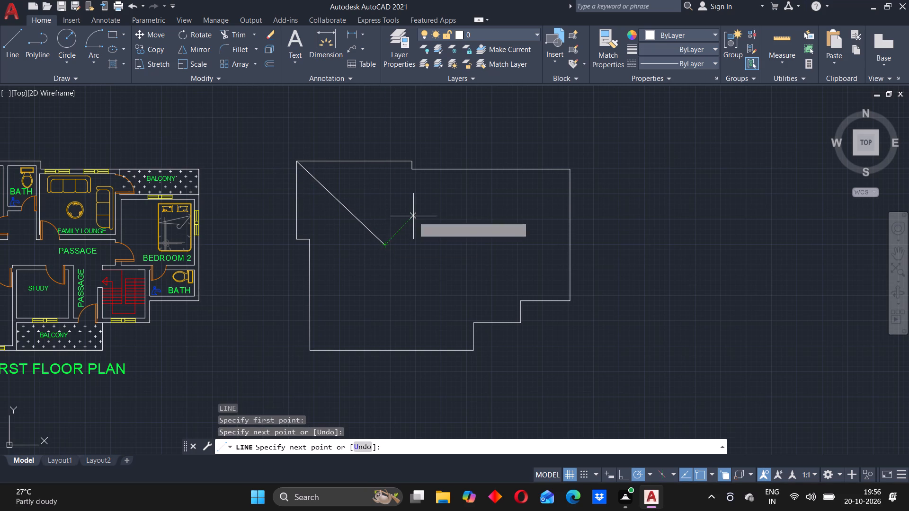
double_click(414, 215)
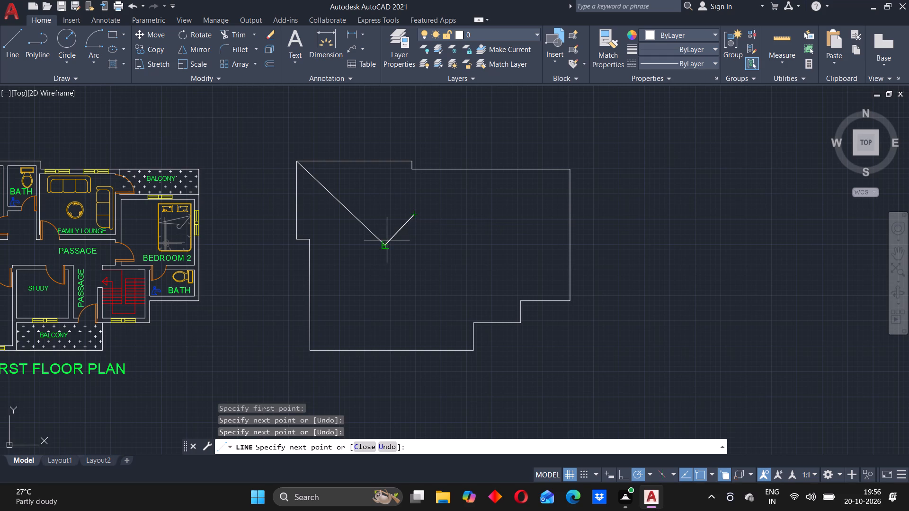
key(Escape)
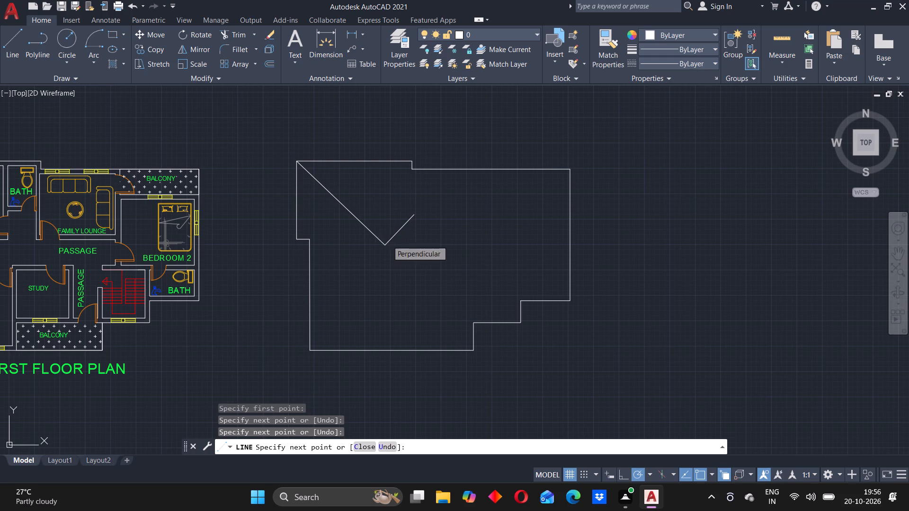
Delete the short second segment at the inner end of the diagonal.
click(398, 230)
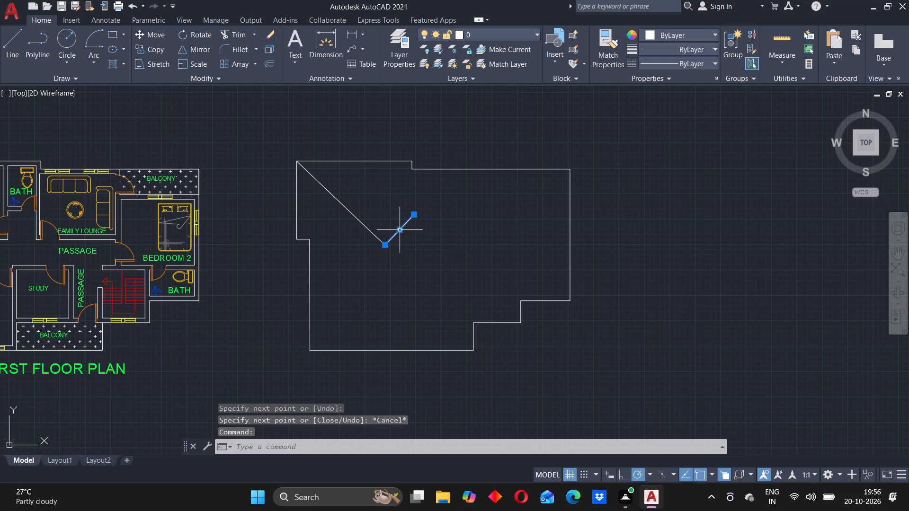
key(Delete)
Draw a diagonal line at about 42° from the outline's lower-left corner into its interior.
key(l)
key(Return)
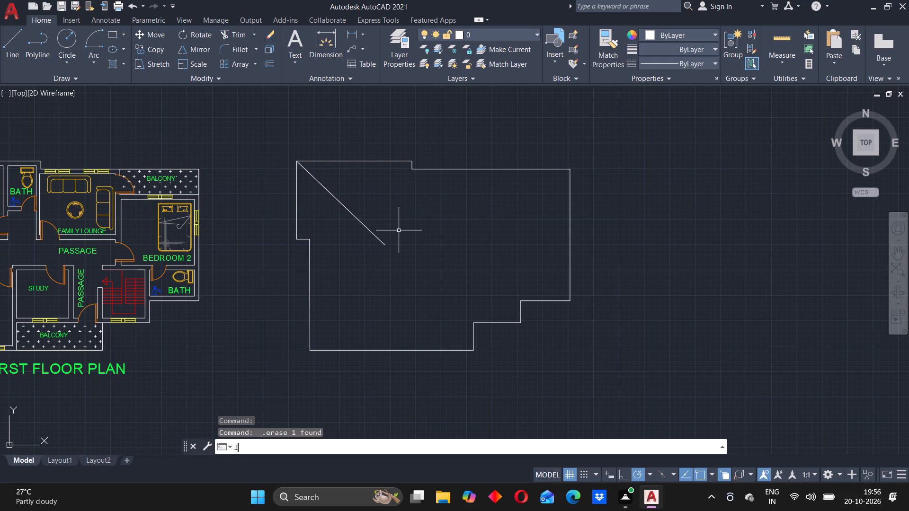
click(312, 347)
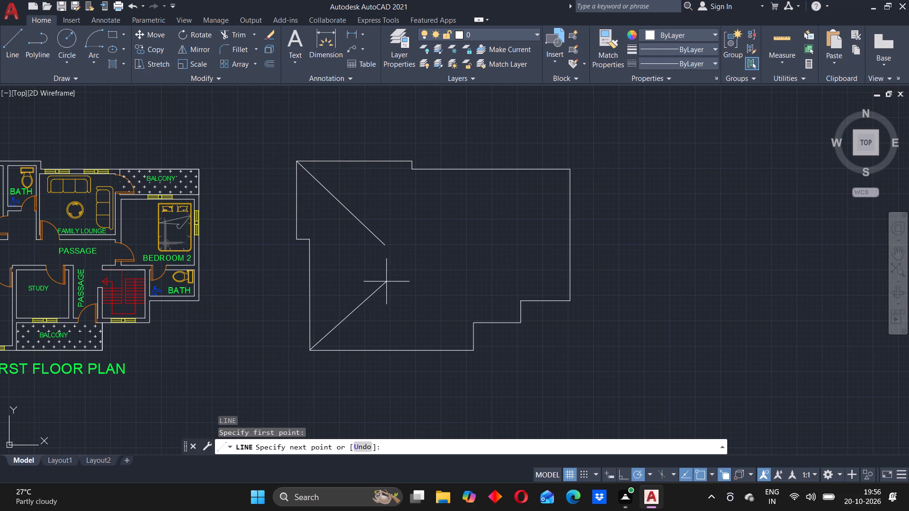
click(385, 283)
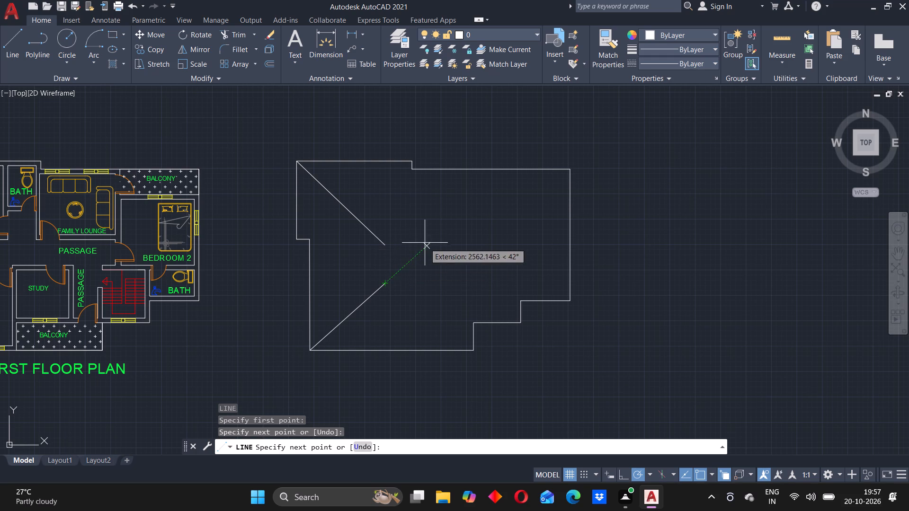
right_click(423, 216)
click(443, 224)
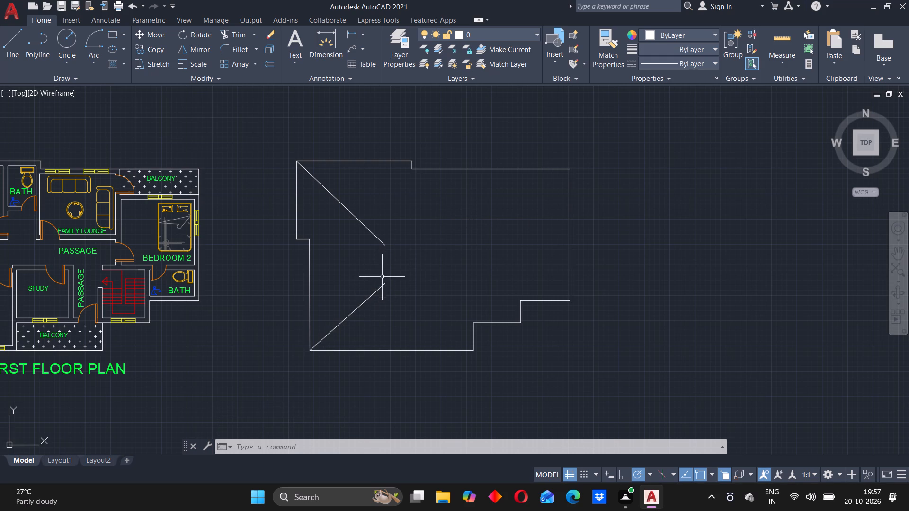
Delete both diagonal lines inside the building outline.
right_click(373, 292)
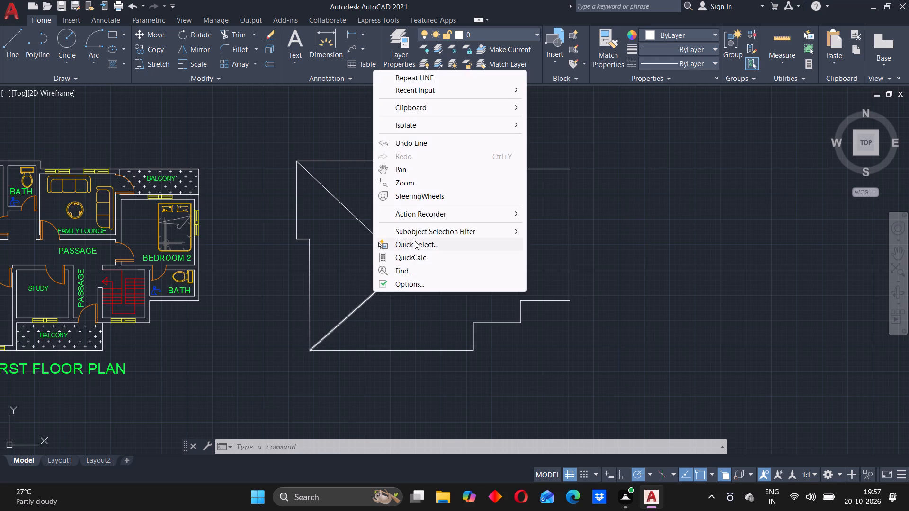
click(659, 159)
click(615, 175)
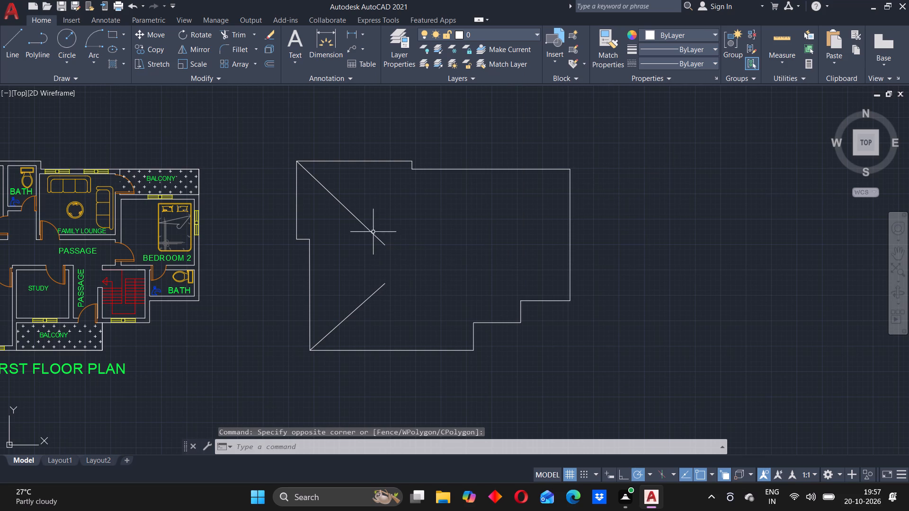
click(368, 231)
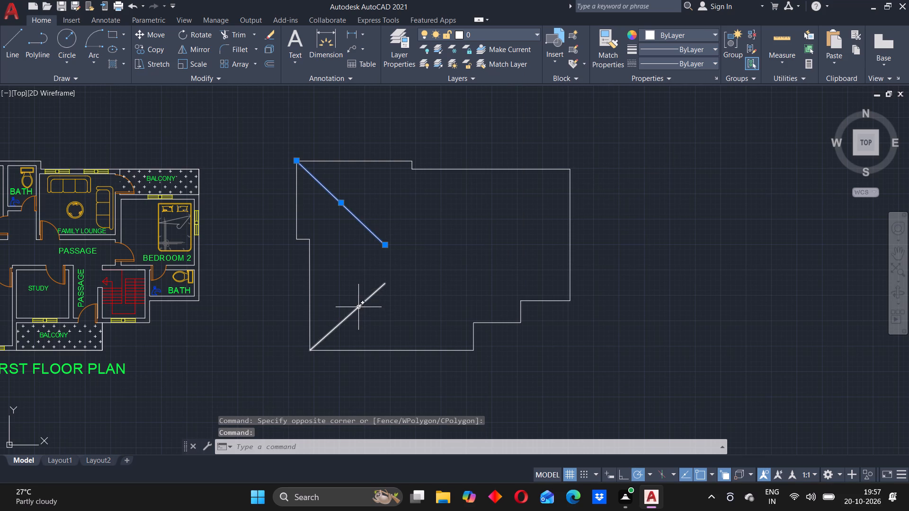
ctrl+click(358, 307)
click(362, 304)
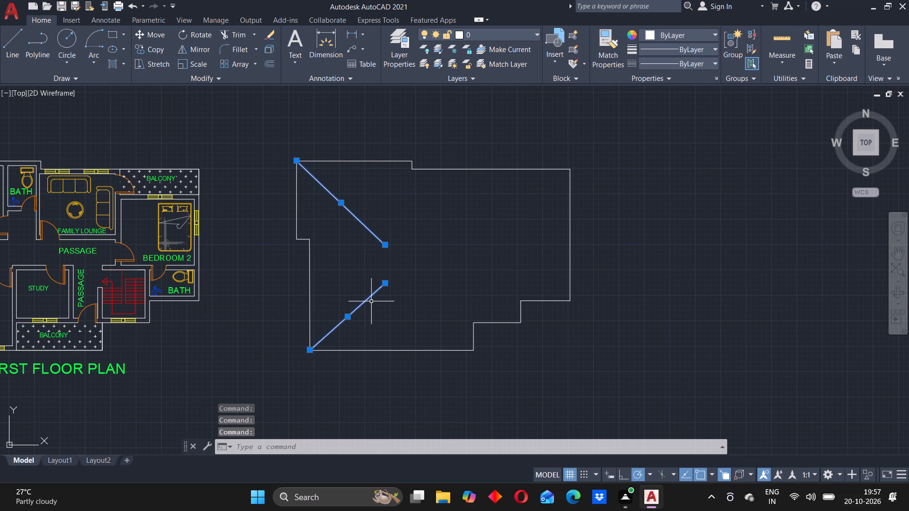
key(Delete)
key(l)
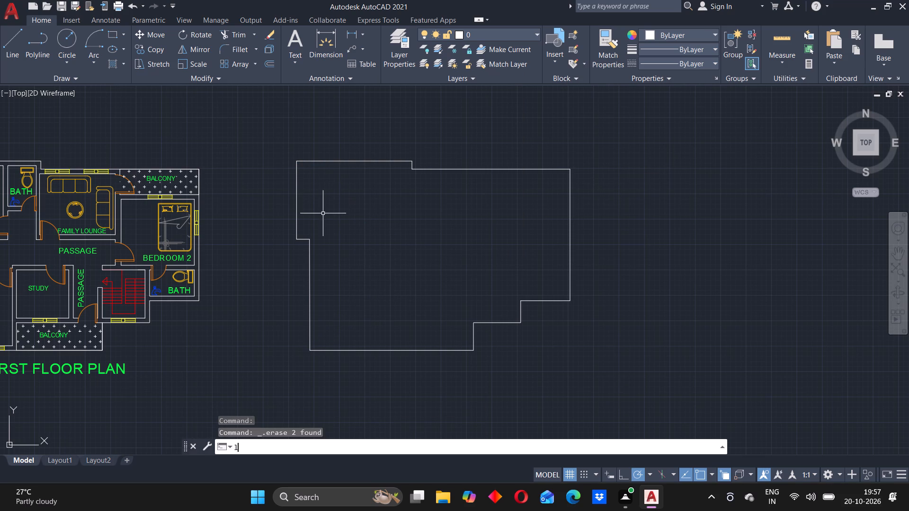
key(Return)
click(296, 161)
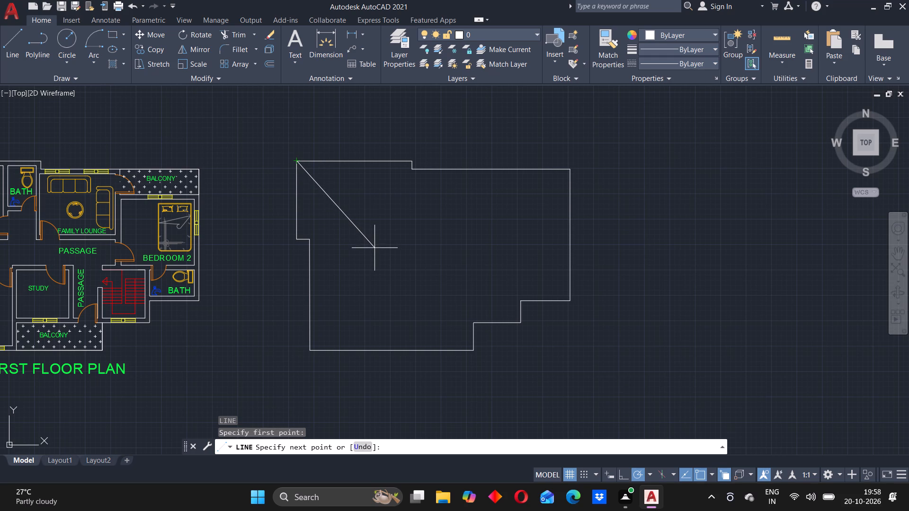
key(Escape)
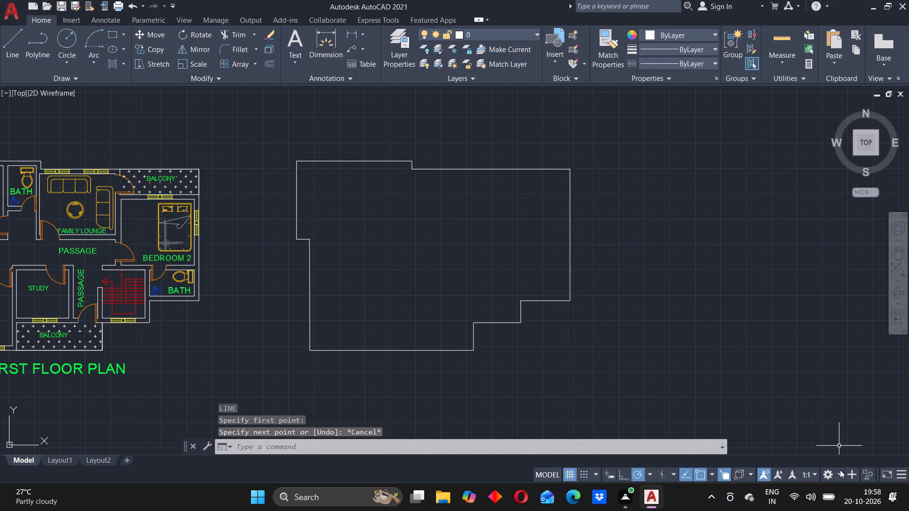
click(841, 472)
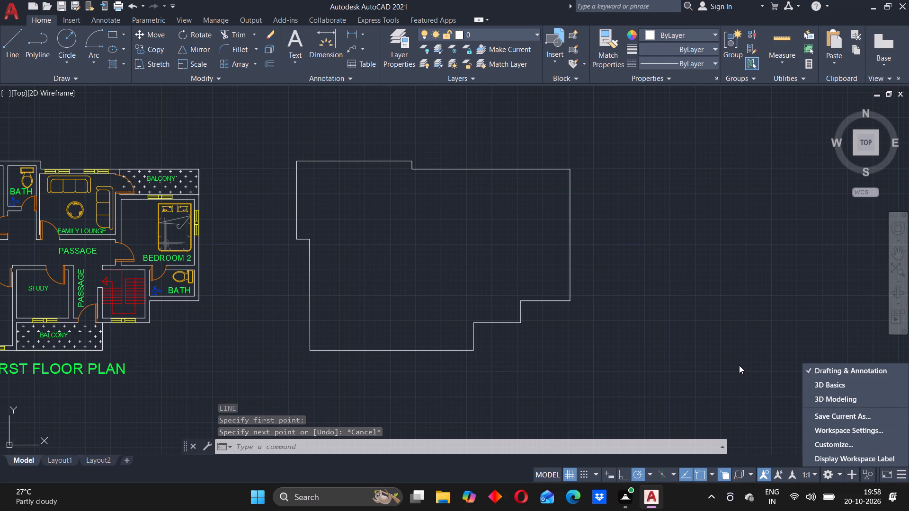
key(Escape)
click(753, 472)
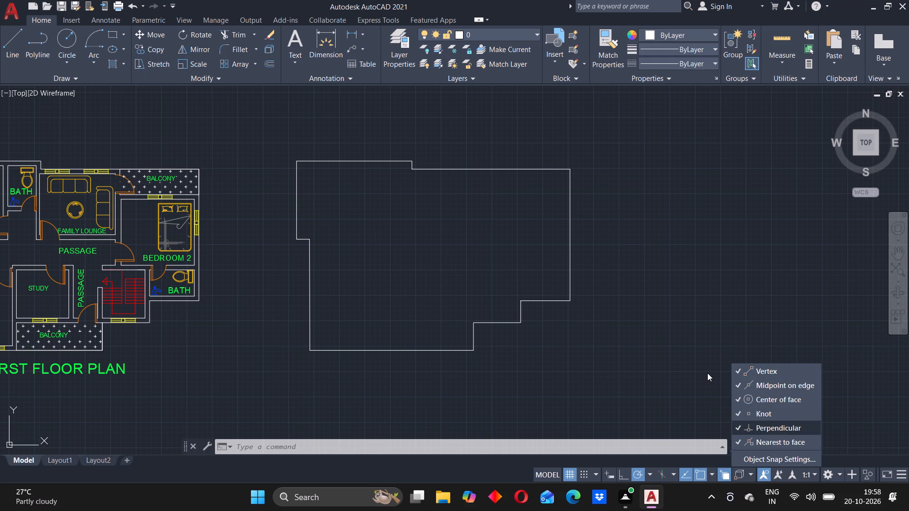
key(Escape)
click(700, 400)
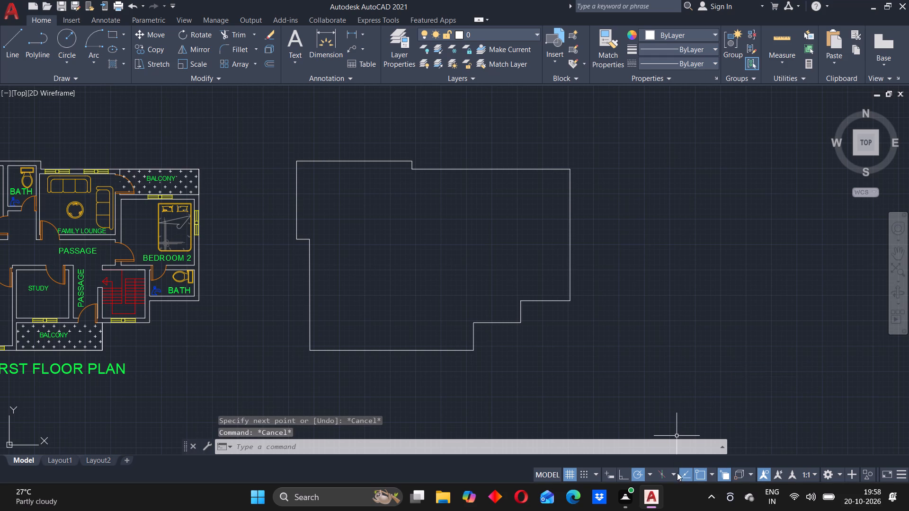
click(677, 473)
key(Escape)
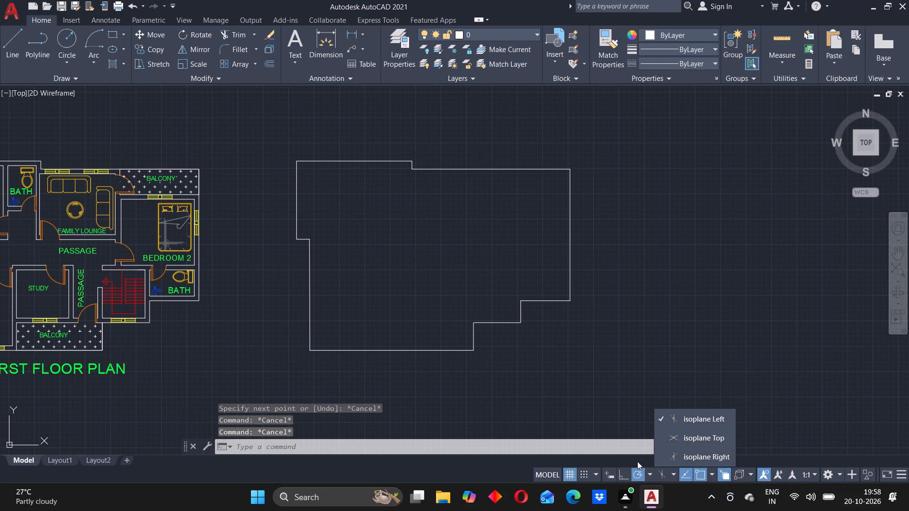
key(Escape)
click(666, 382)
Set the polar tracking angles to 45, 90, 135, 180 degree increments.
click(650, 472)
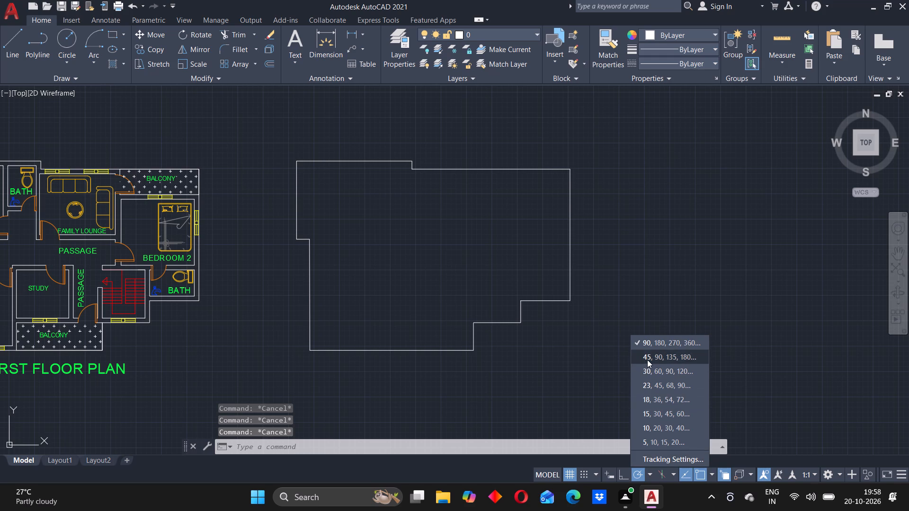
click(647, 360)
key(Escape)
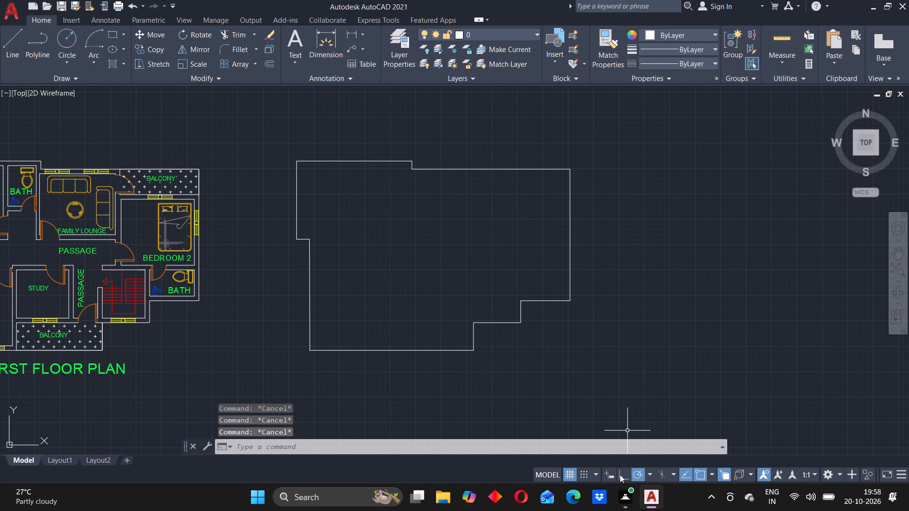
click(648, 473)
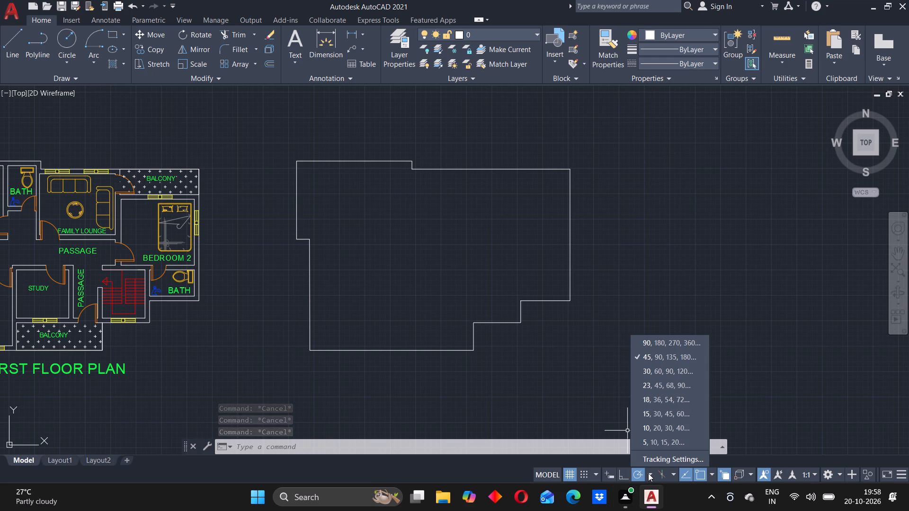
key(Escape)
key(Escape)
click(511, 216)
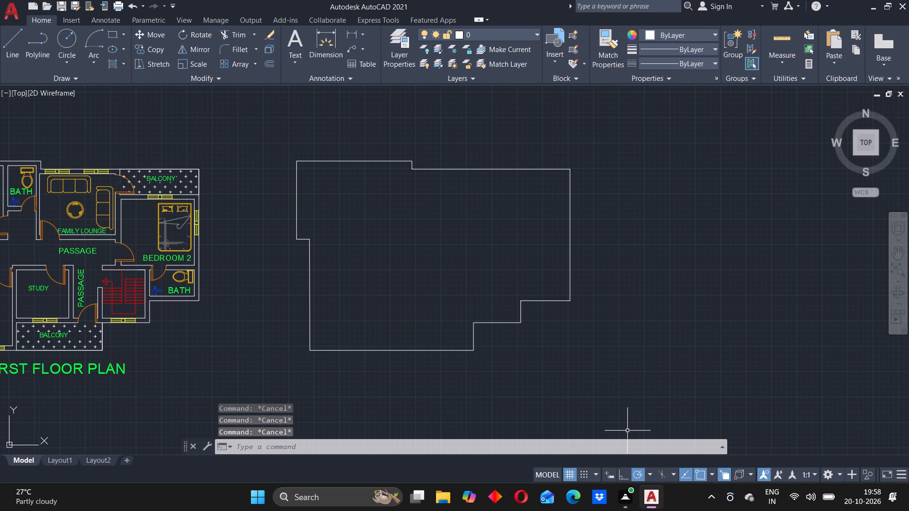
key(Escape)
Draw a diagonal line at 315° from the outline's upper-left corner into its interior.
key(l)
key(Return)
drag(299, 163, 303, 168)
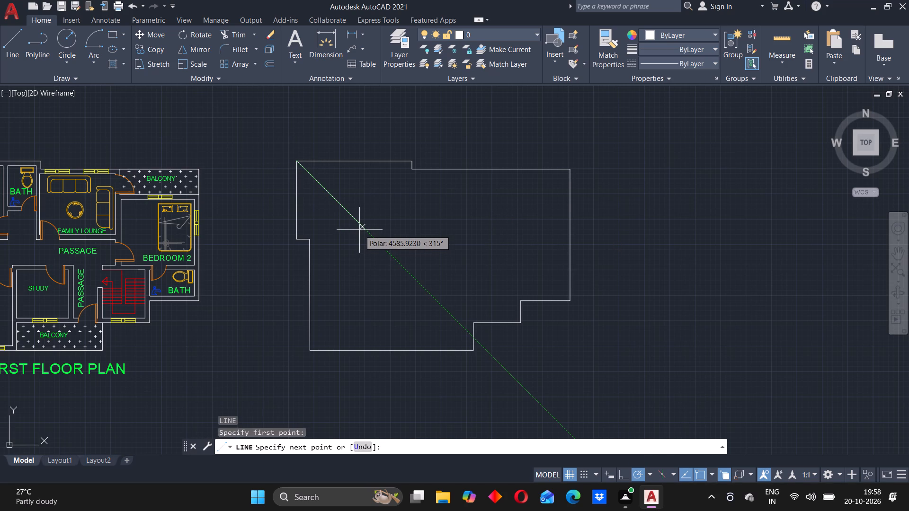
click(368, 239)
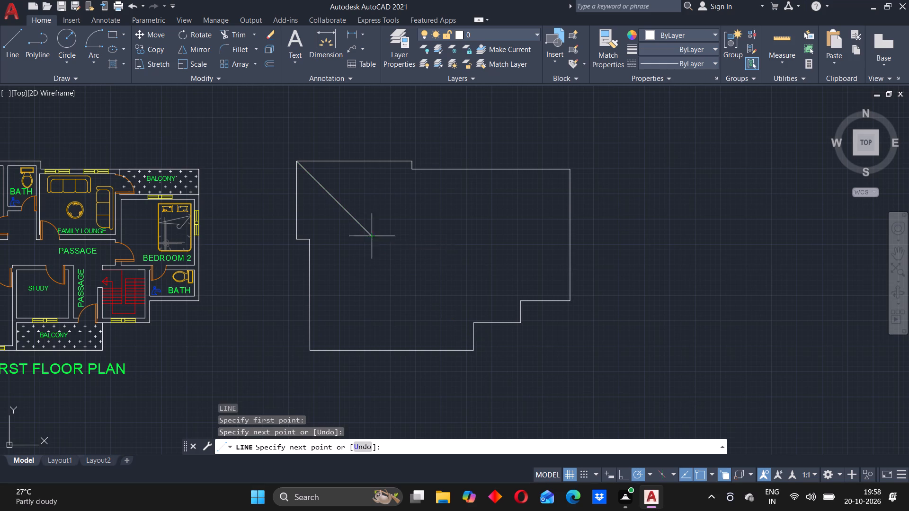
key(Escape)
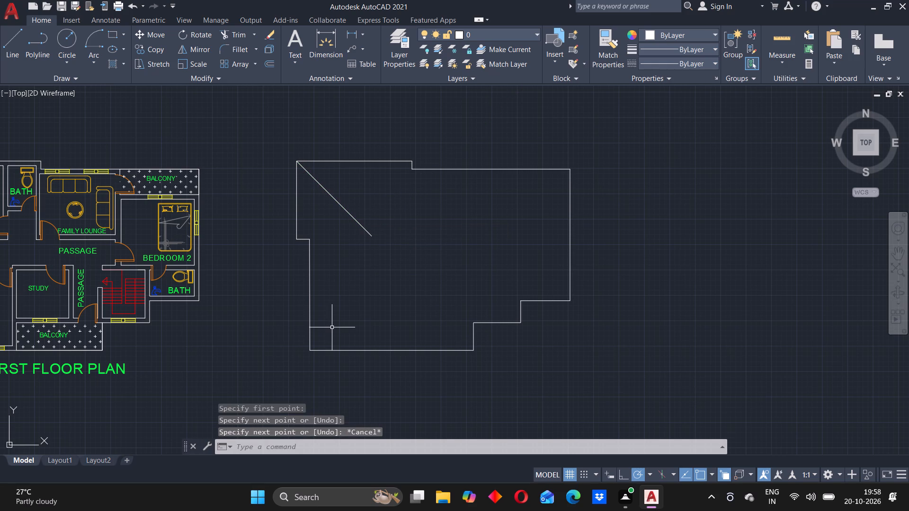
Draw a diagonal line at 45° from the outline's lower-left corner into its interior.
key(l)
key(Return)
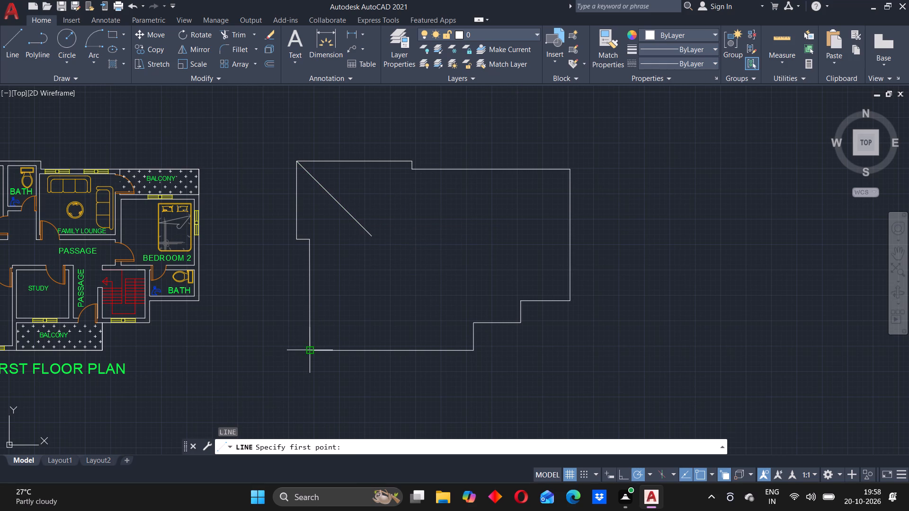
click(309, 349)
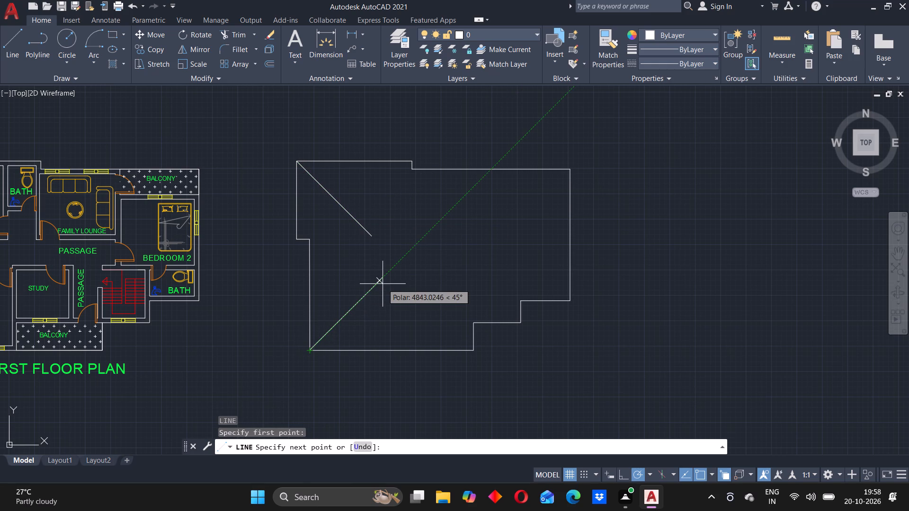
click(386, 280)
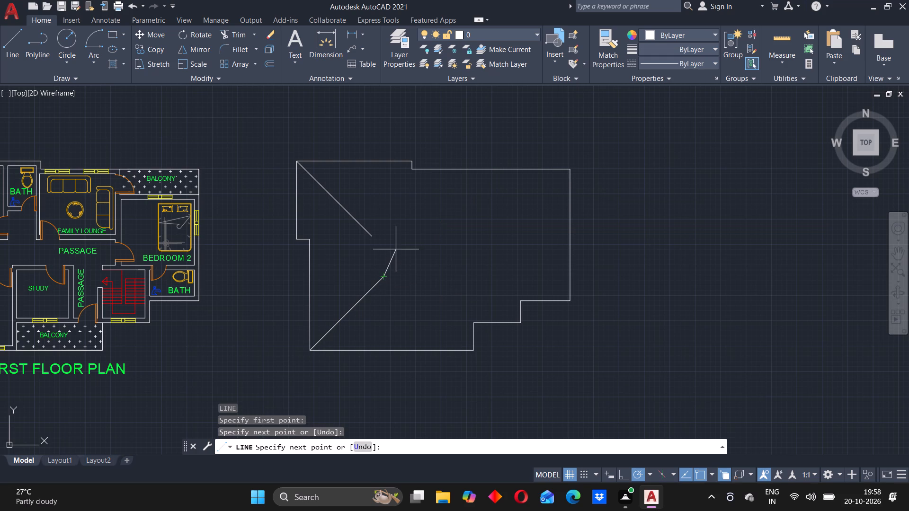
key(Escape)
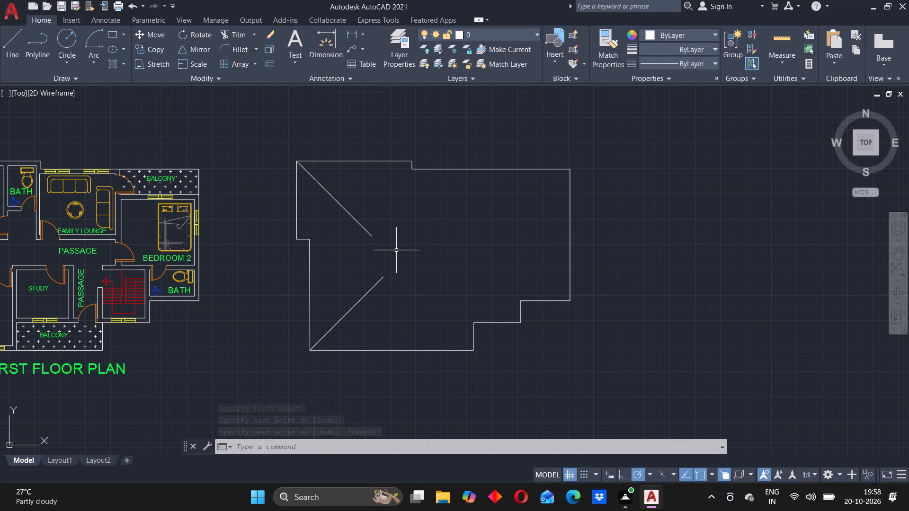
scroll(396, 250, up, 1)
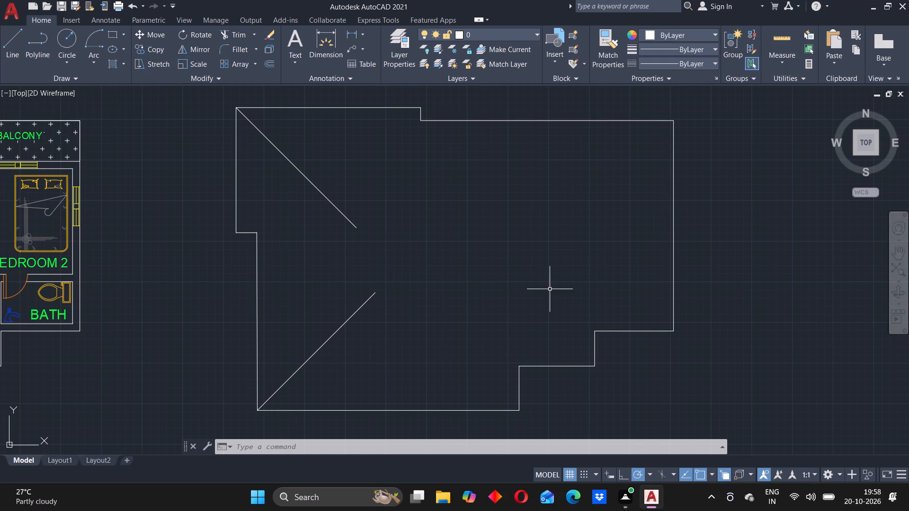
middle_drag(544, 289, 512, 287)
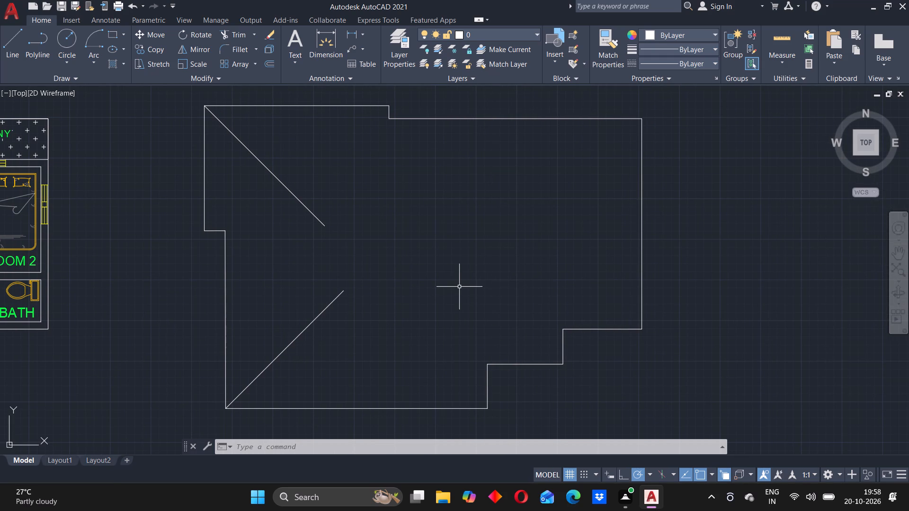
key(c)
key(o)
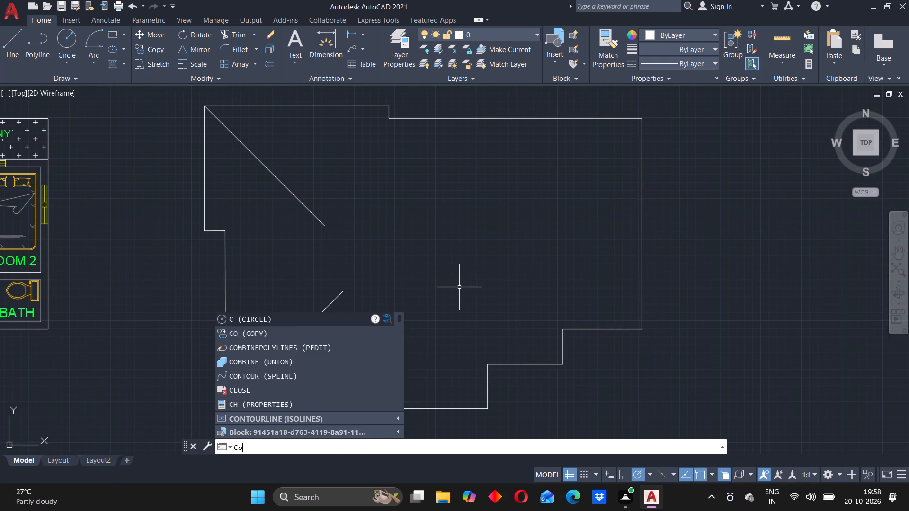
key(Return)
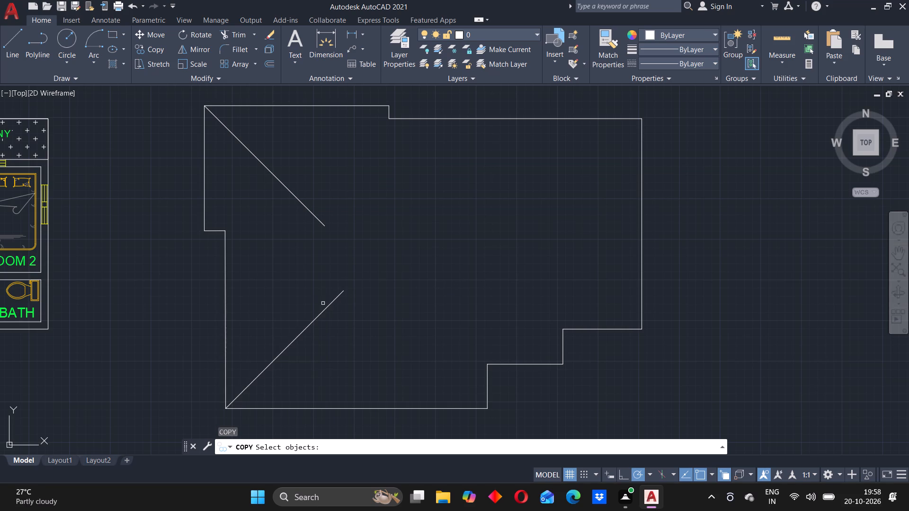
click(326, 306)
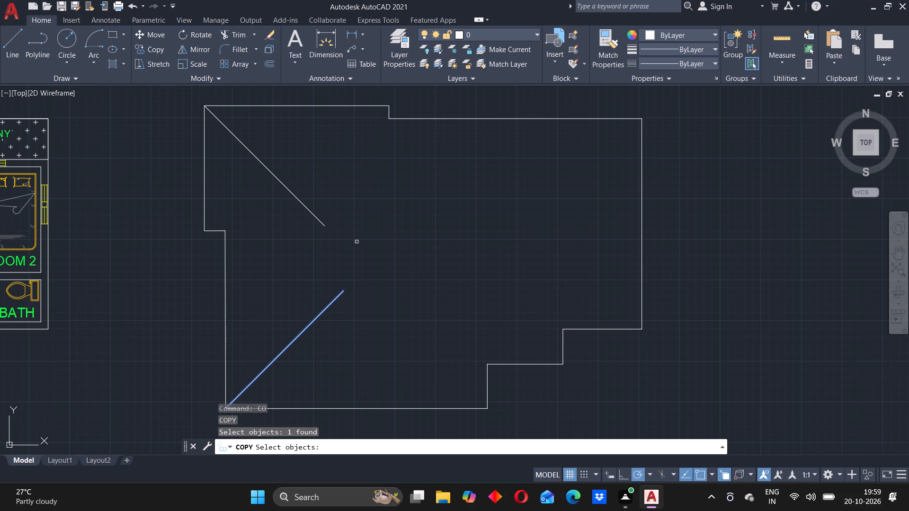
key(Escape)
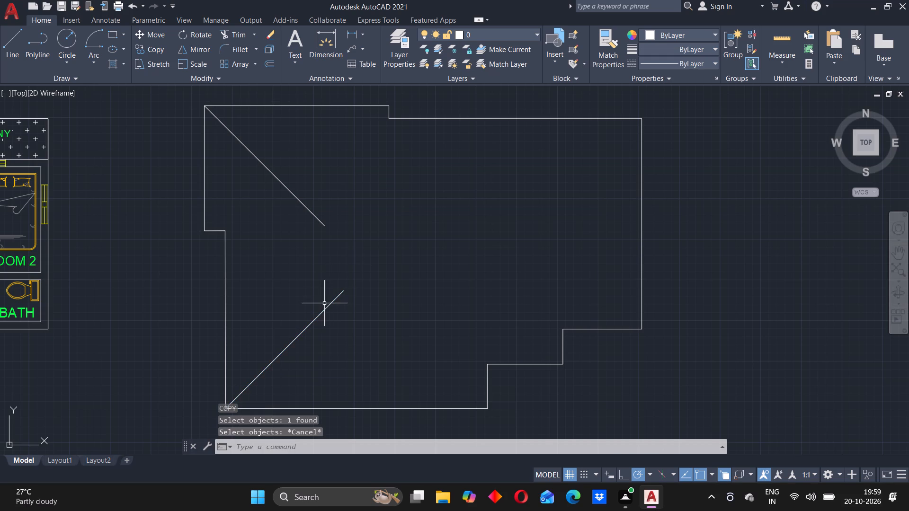
Copy the lower-left diagonal by its inner end to the outline's upper-right corner and both corners of the small step in the top edge.
click(327, 315)
click(321, 302)
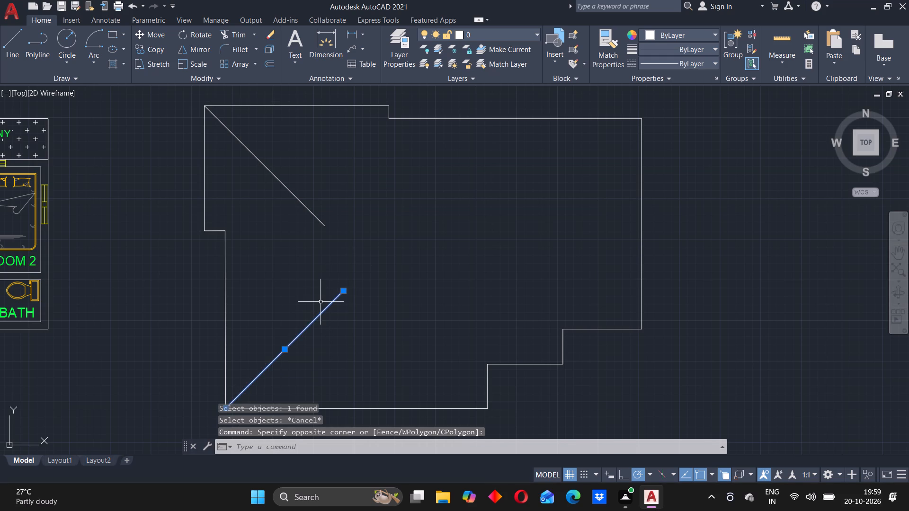
text(co)
key(Return)
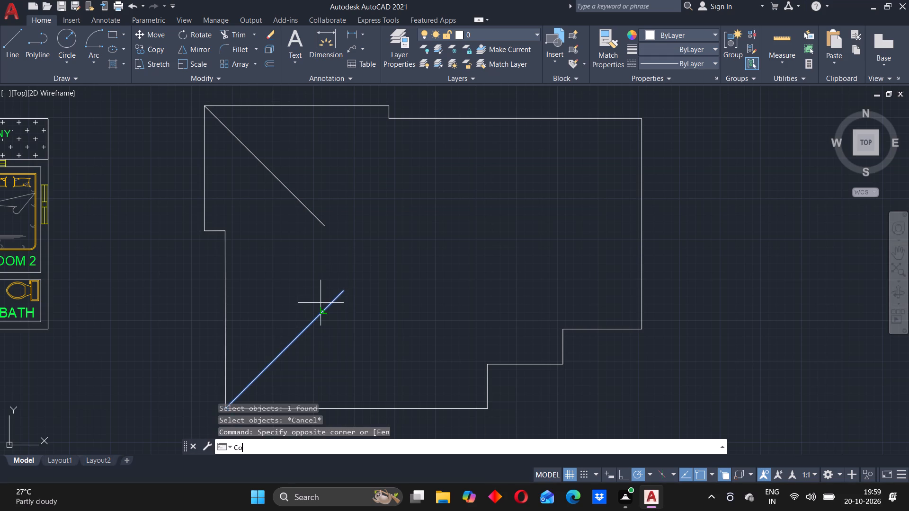
click(346, 293)
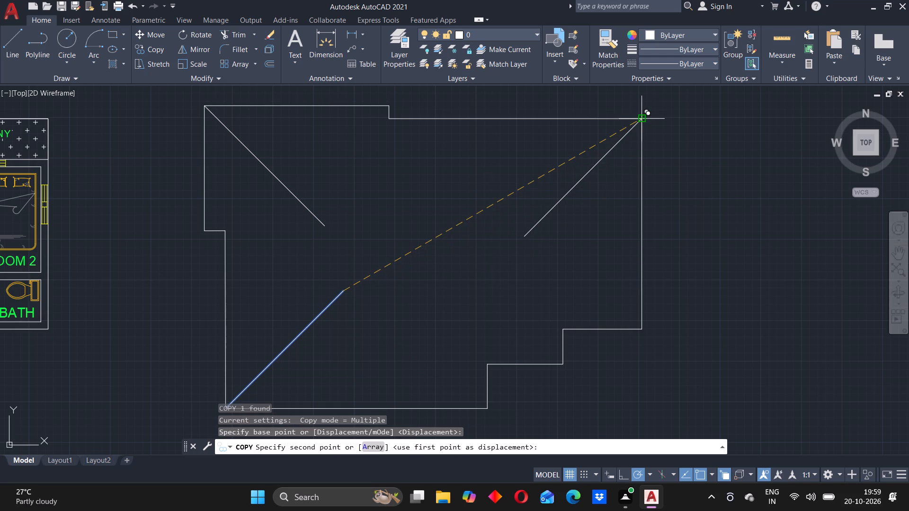
drag(642, 122, 645, 127)
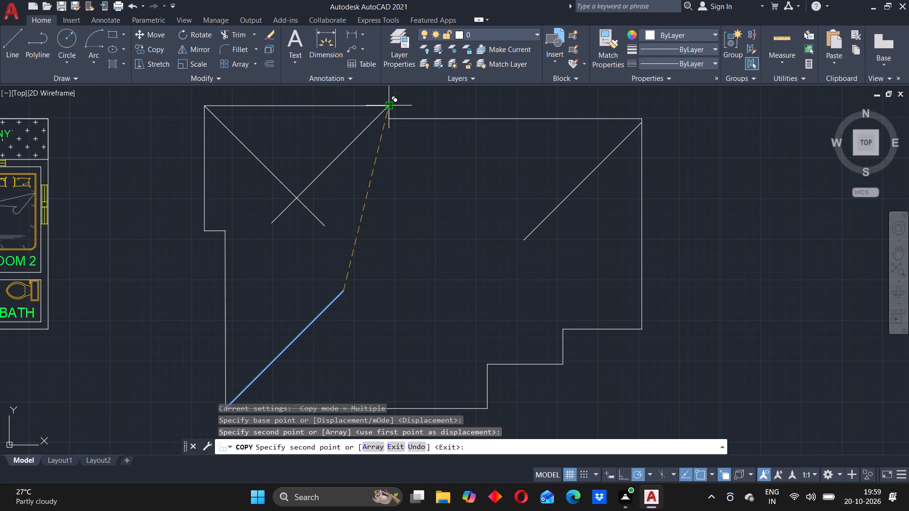
click(387, 107)
click(388, 120)
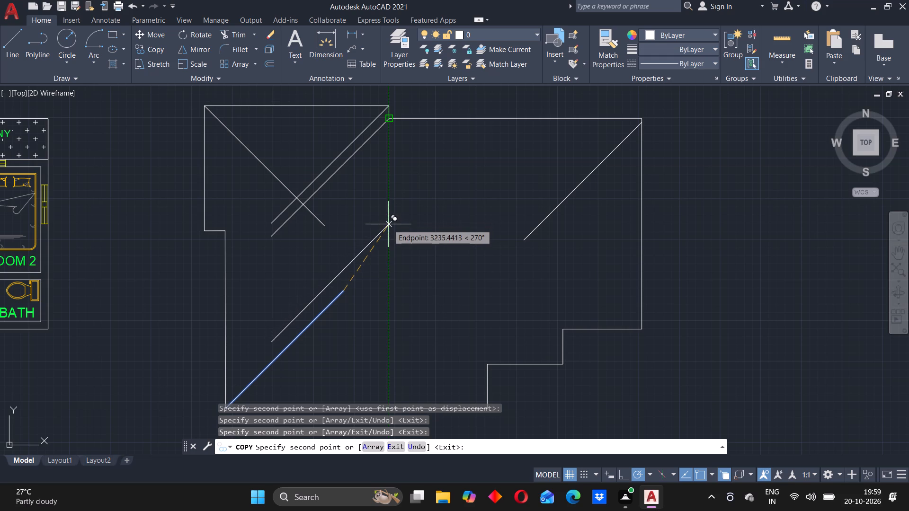
key(Escape)
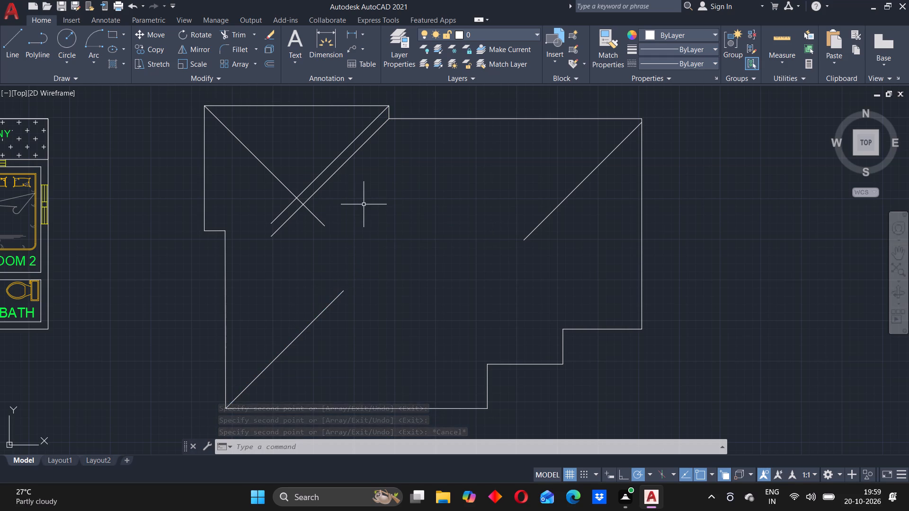
Copy the upper-left diagonal by its inner end to the five corners of the stepped lower-right side of the outline.
click(270, 171)
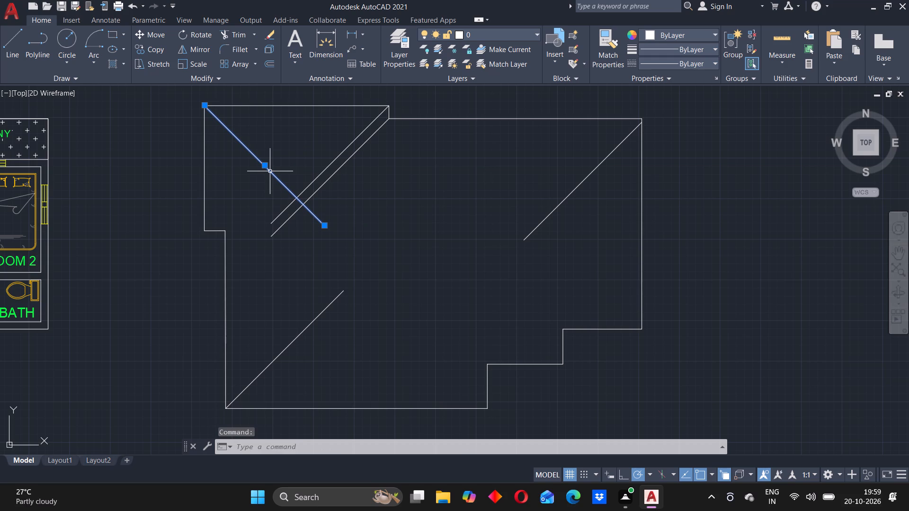
key(c)
key(o)
key(Return)
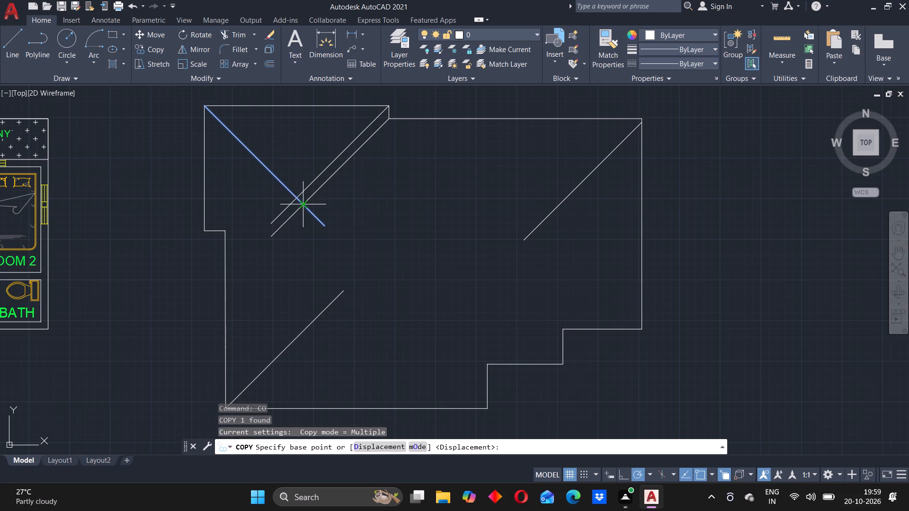
click(323, 227)
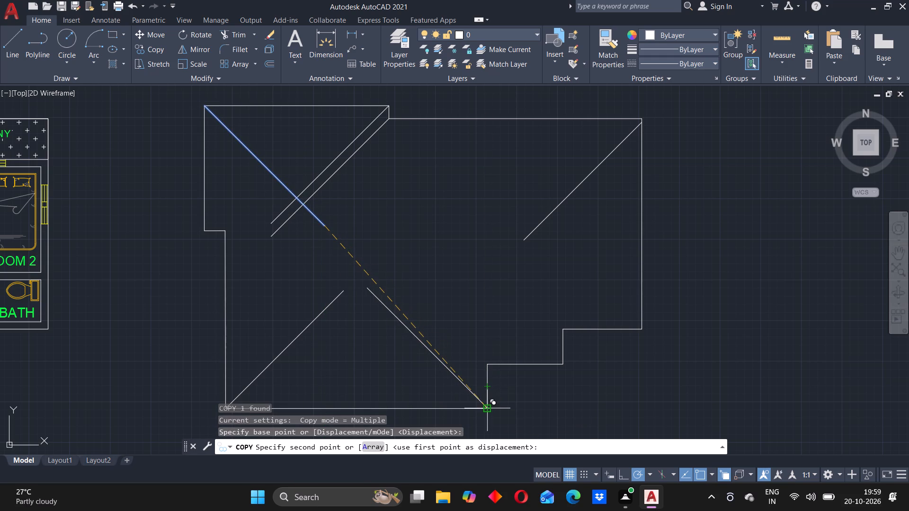
click(487, 408)
click(483, 364)
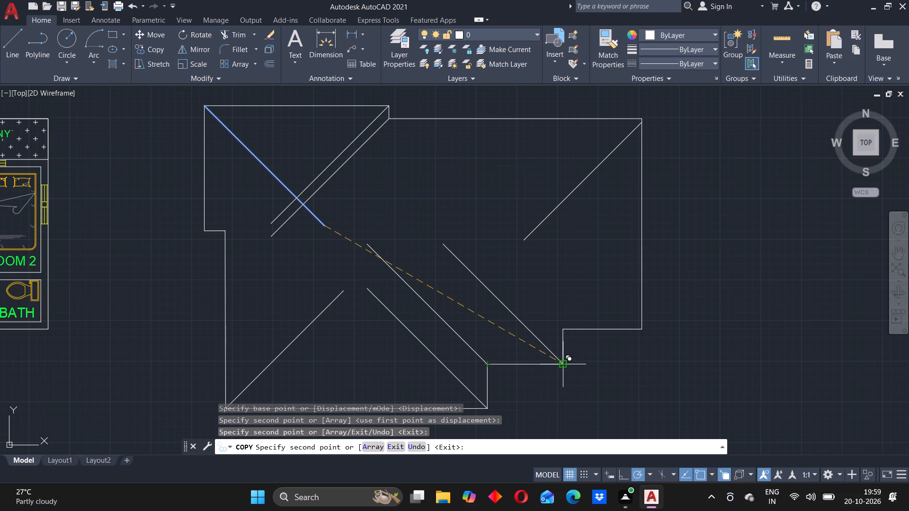
click(561, 364)
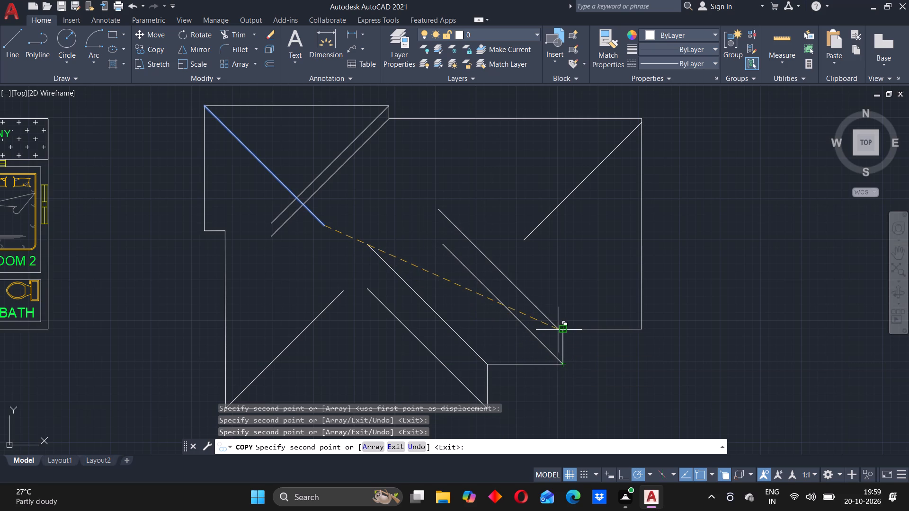
click(561, 331)
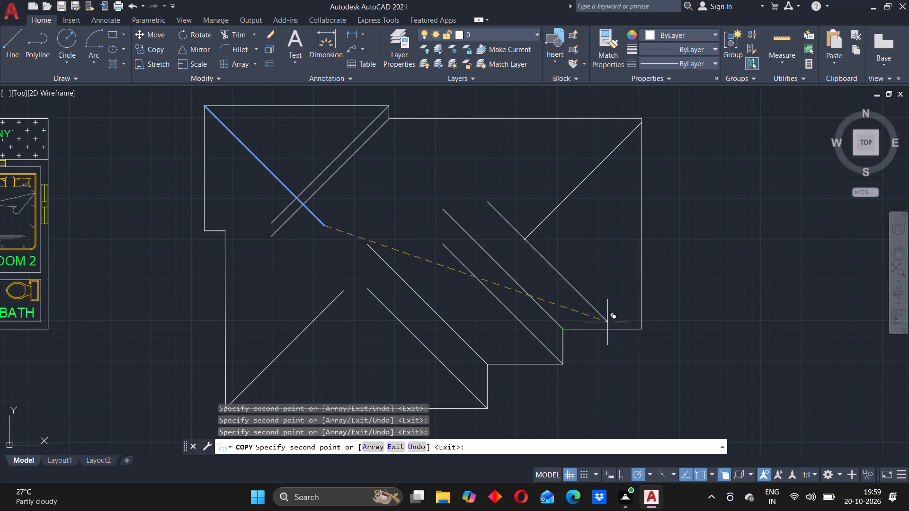
click(642, 331)
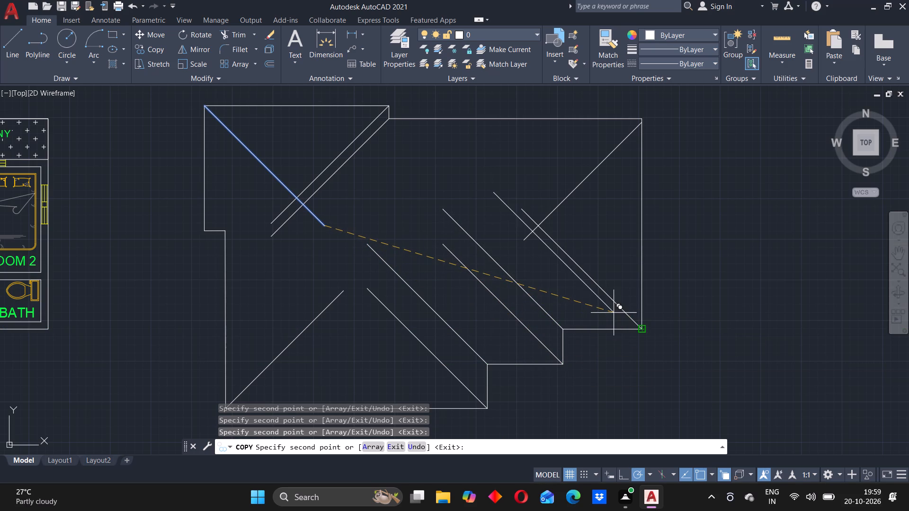
key(Escape)
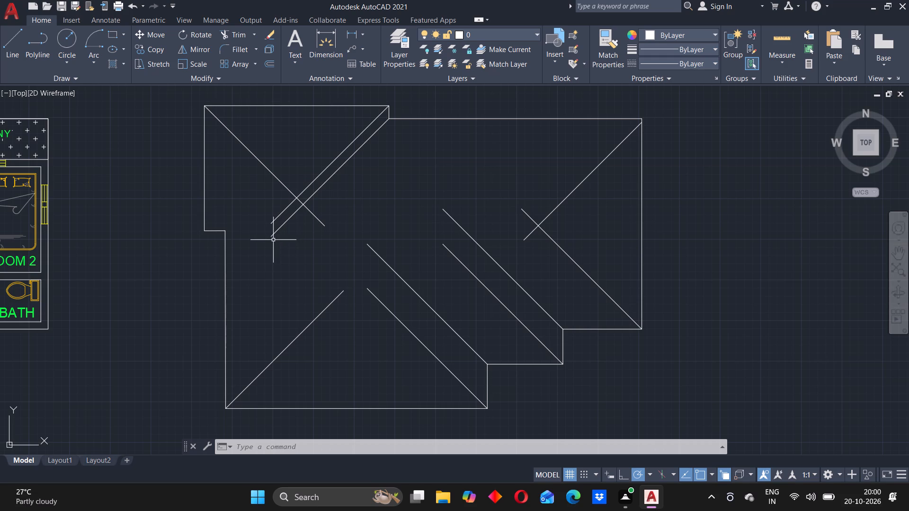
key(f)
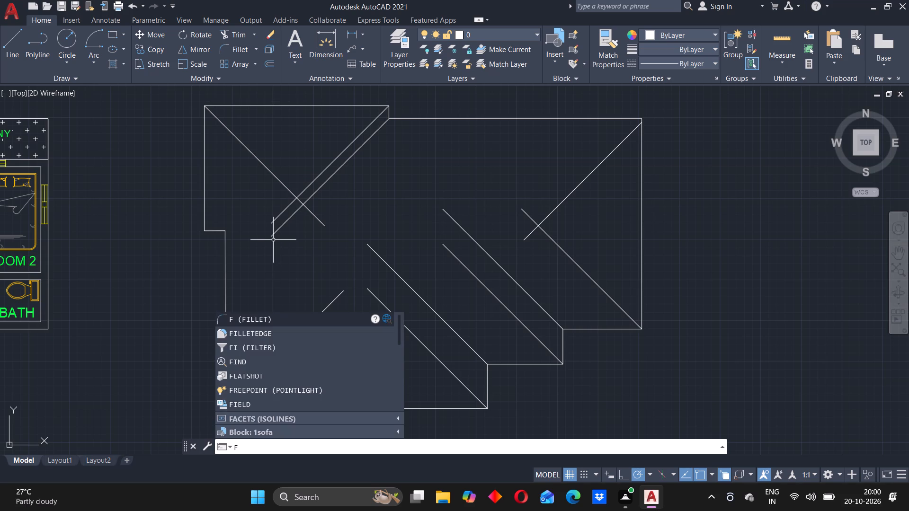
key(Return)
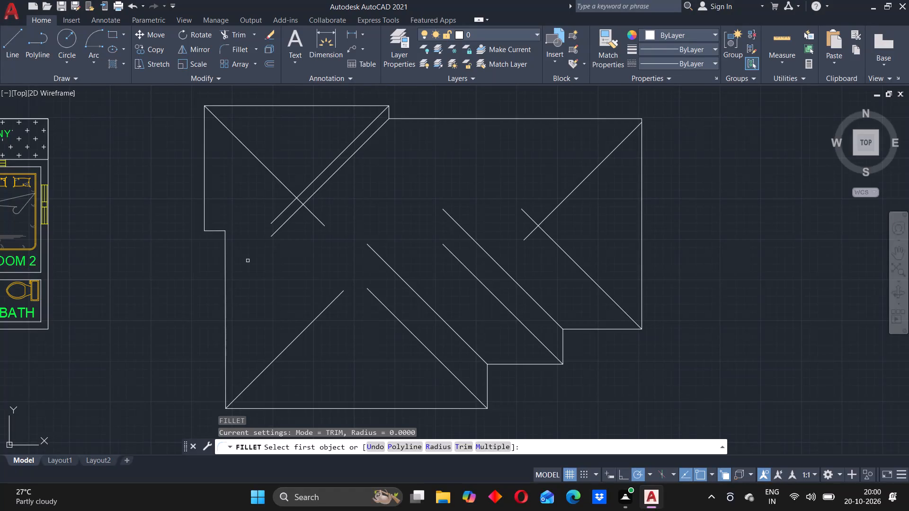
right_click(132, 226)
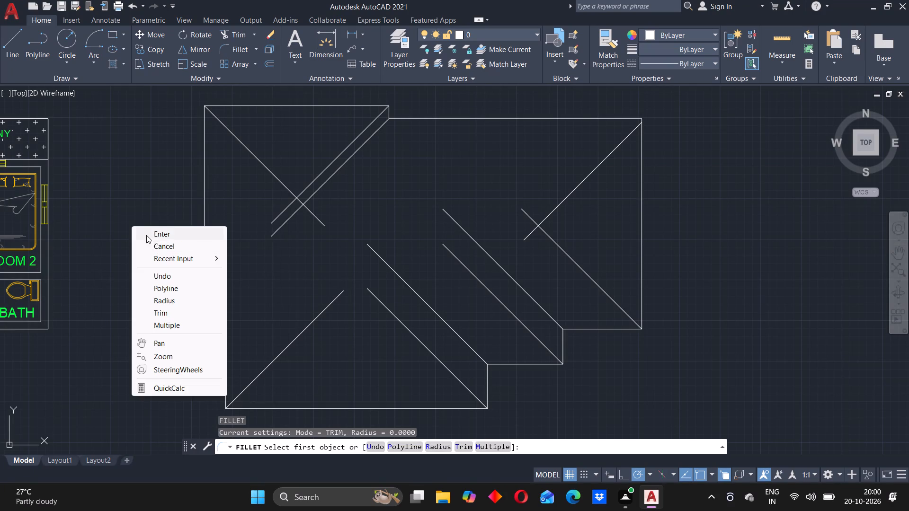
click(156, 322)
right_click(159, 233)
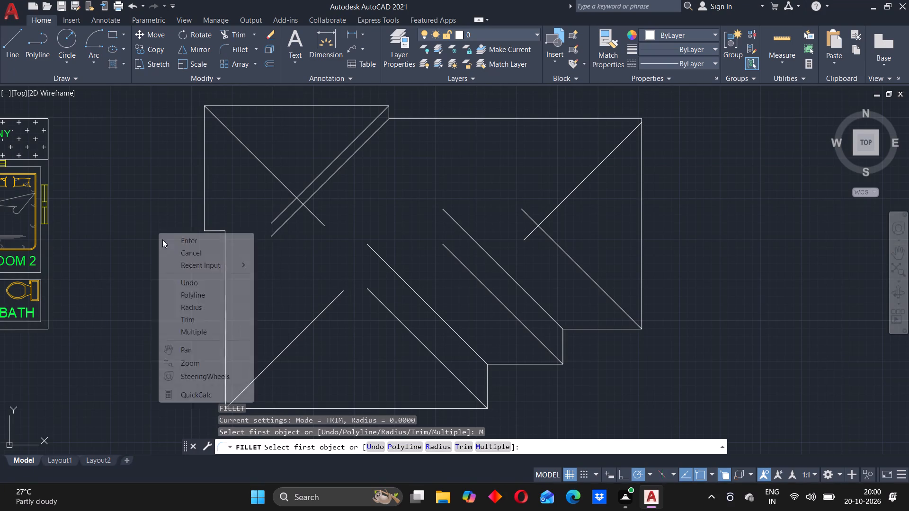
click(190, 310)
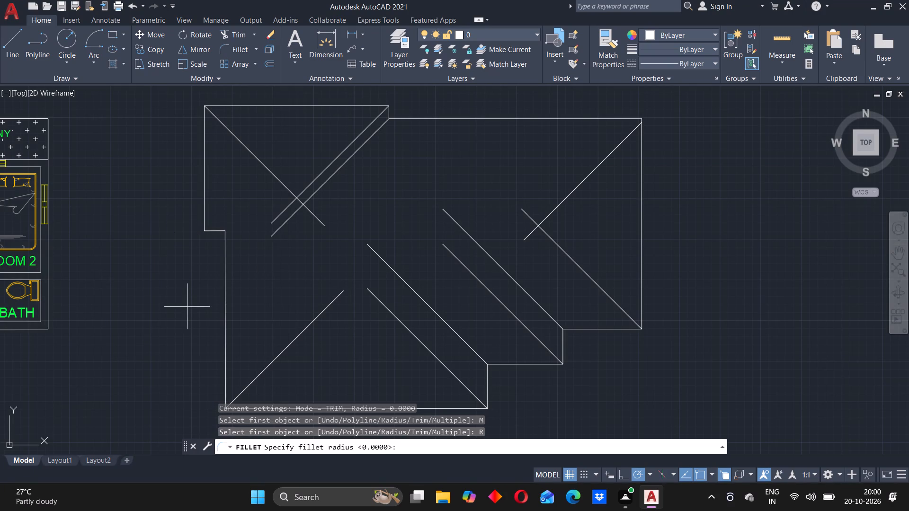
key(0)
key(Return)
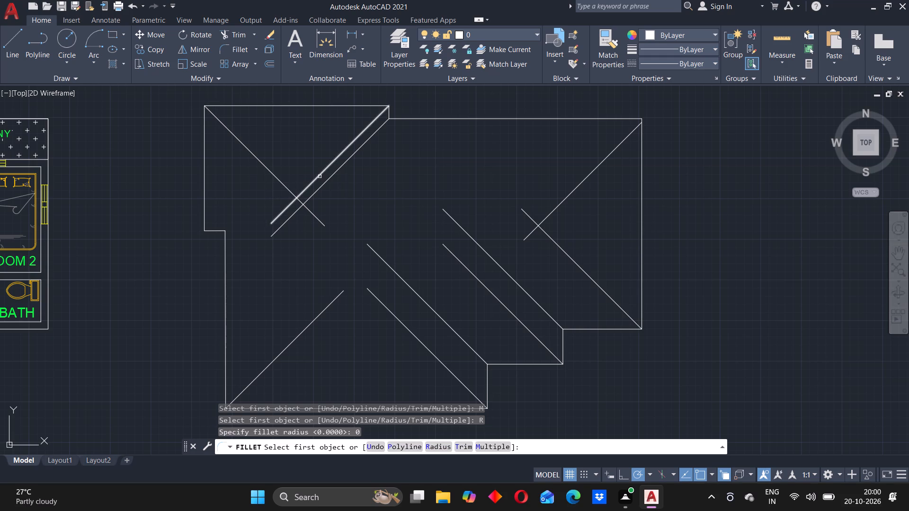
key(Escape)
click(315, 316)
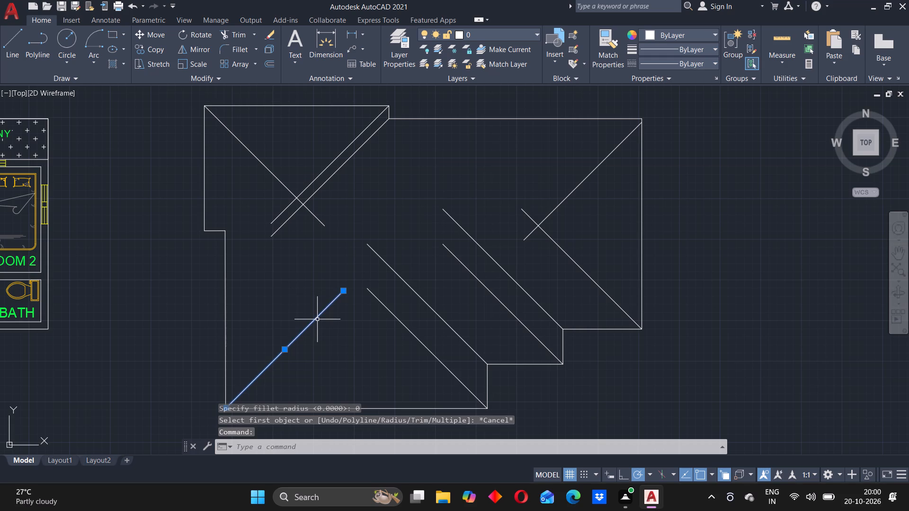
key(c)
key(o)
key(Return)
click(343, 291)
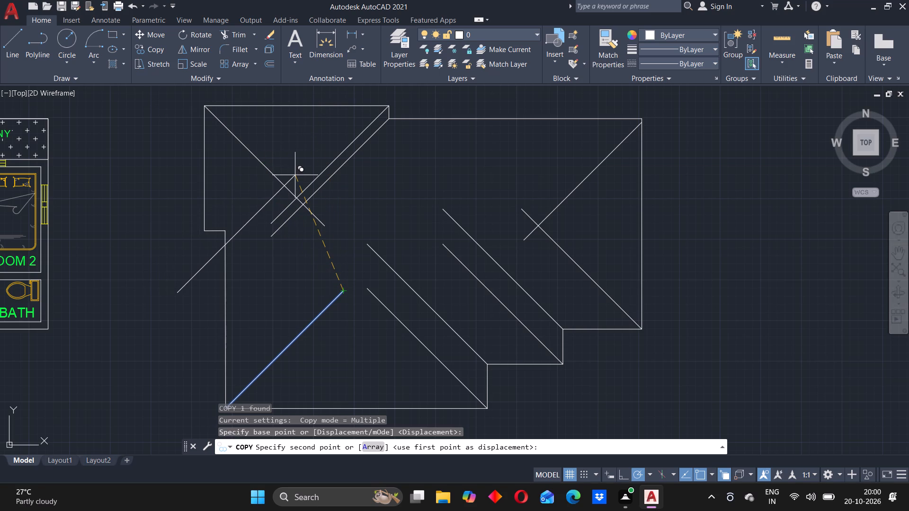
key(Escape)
Copy the lower-left diagonal by its outer end to both corners of the small step in the outline's left edge.
click(311, 323)
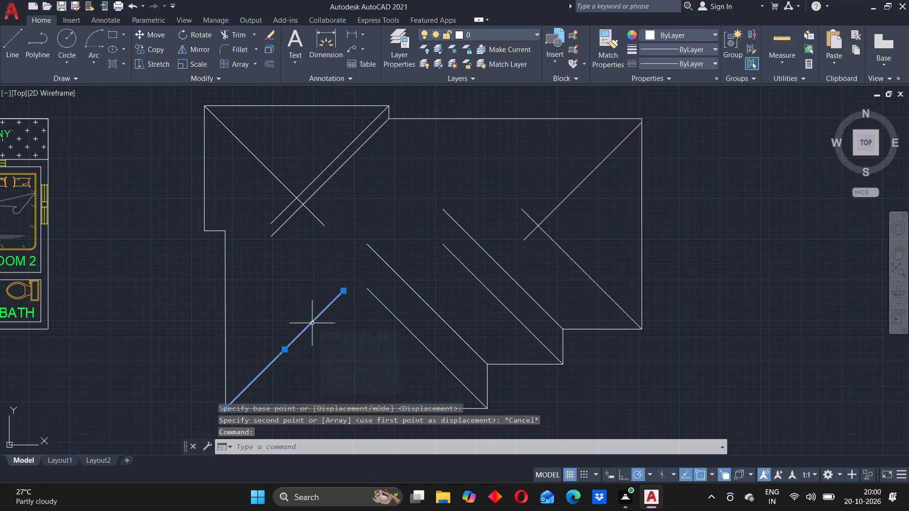
key(c)
key(o)
key(Return)
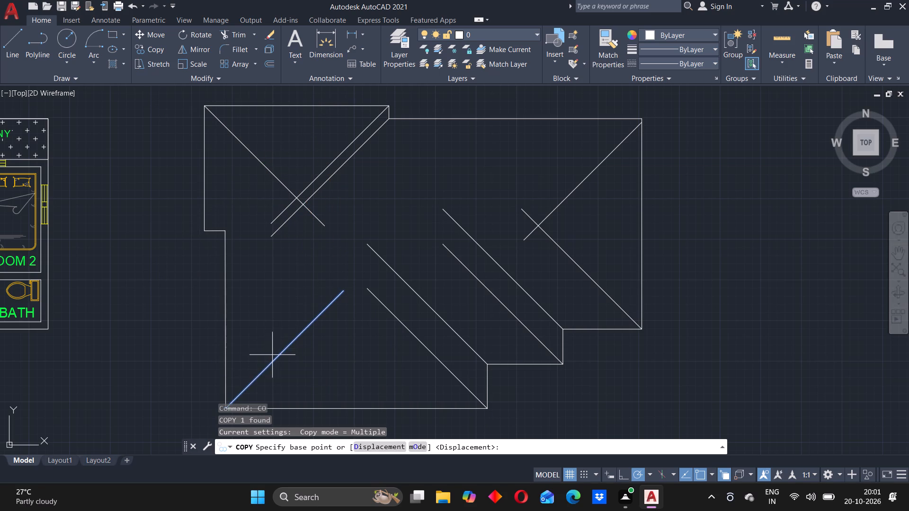
scroll(305, 281, down, 1)
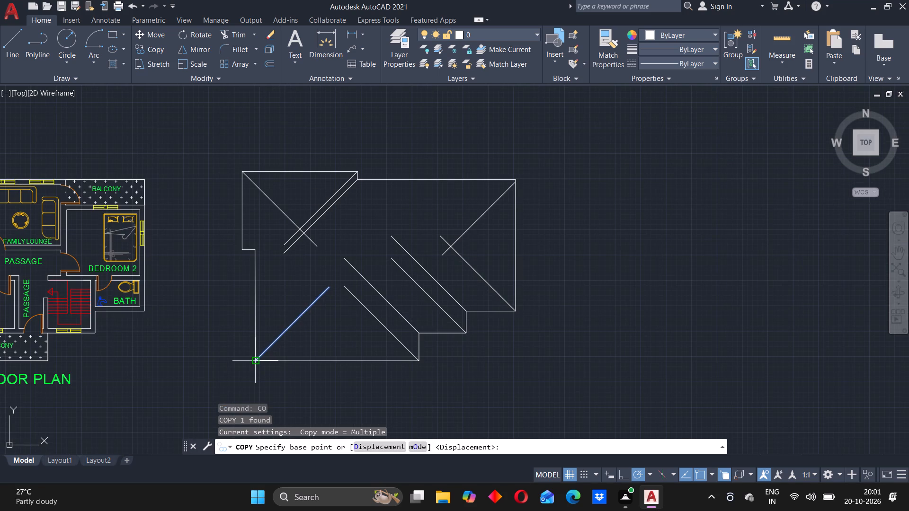
click(257, 359)
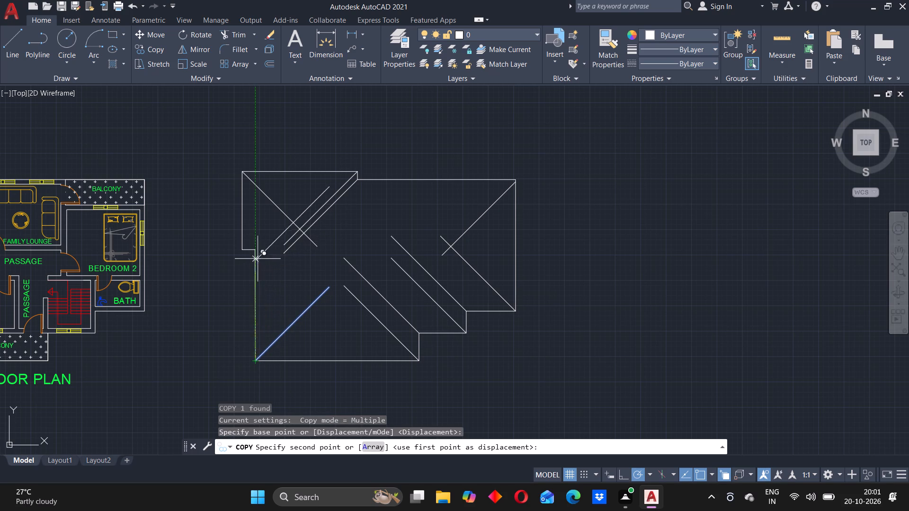
click(242, 250)
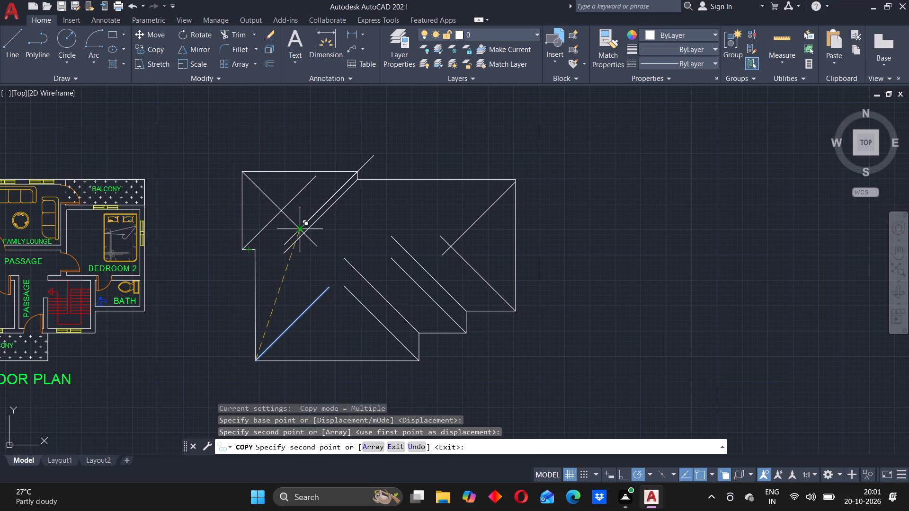
click(256, 251)
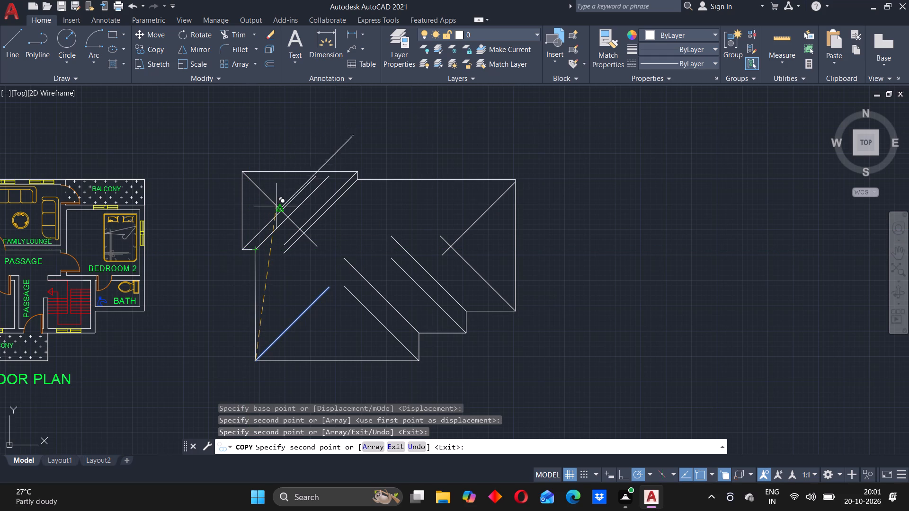
key(Escape)
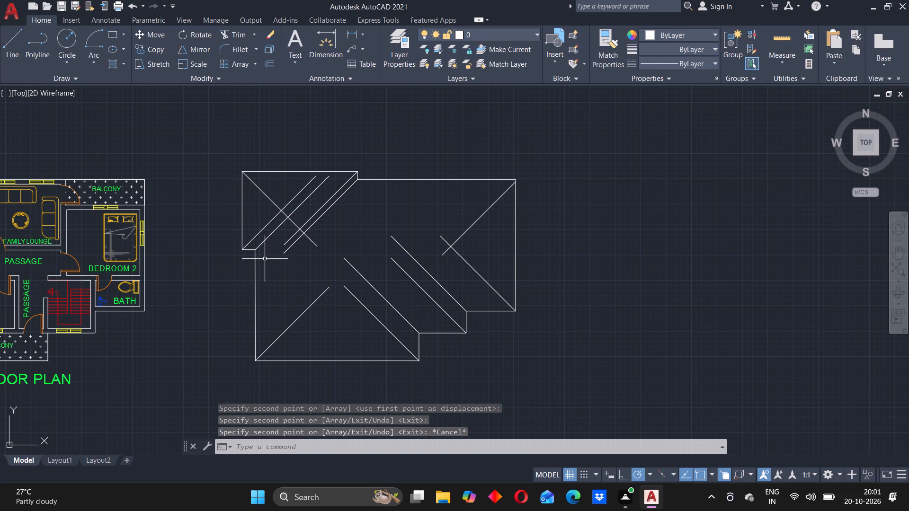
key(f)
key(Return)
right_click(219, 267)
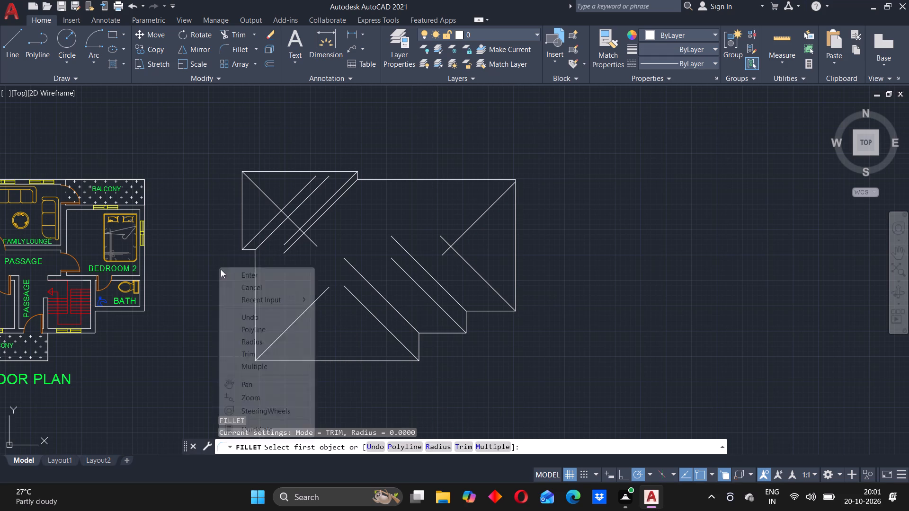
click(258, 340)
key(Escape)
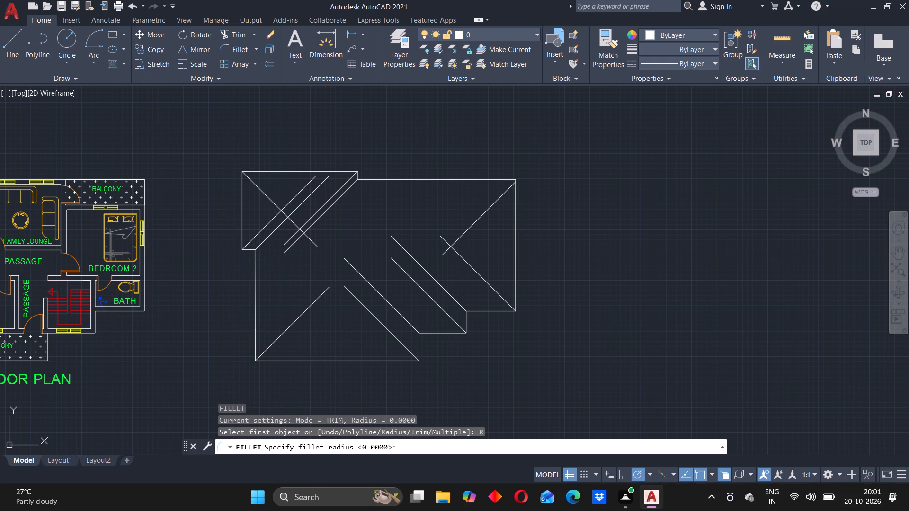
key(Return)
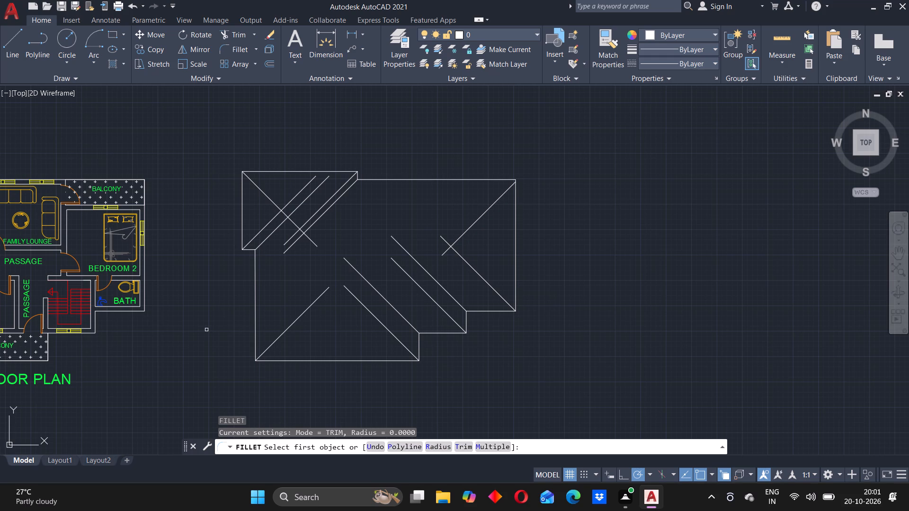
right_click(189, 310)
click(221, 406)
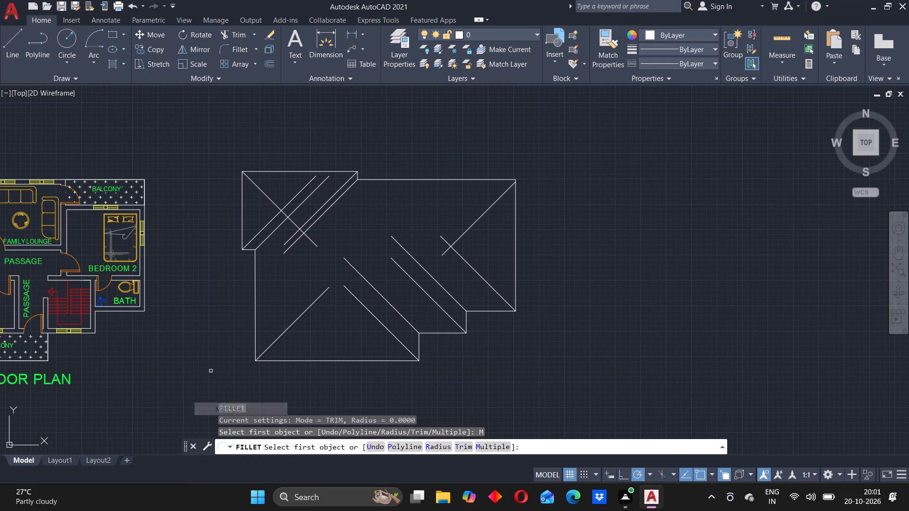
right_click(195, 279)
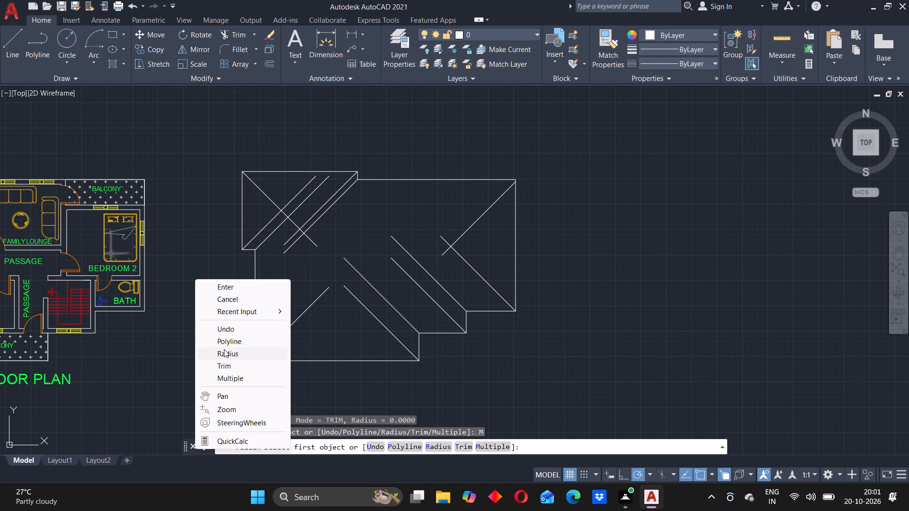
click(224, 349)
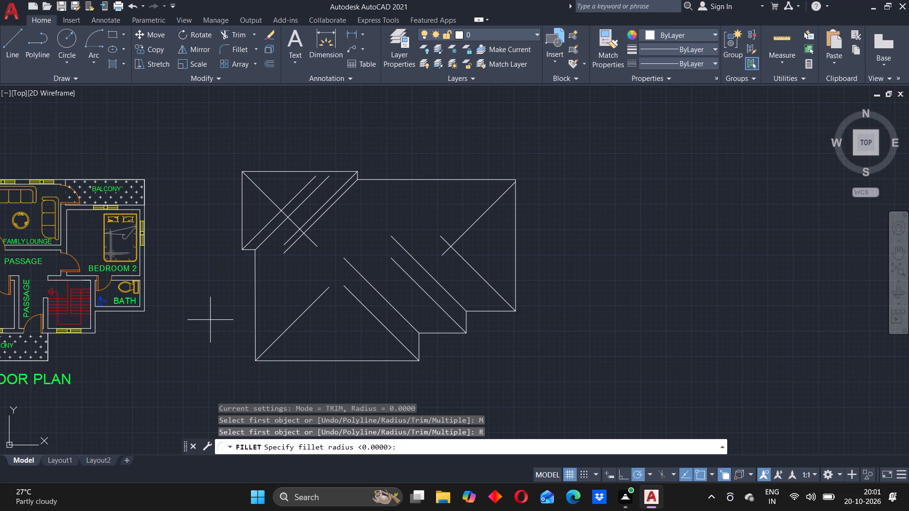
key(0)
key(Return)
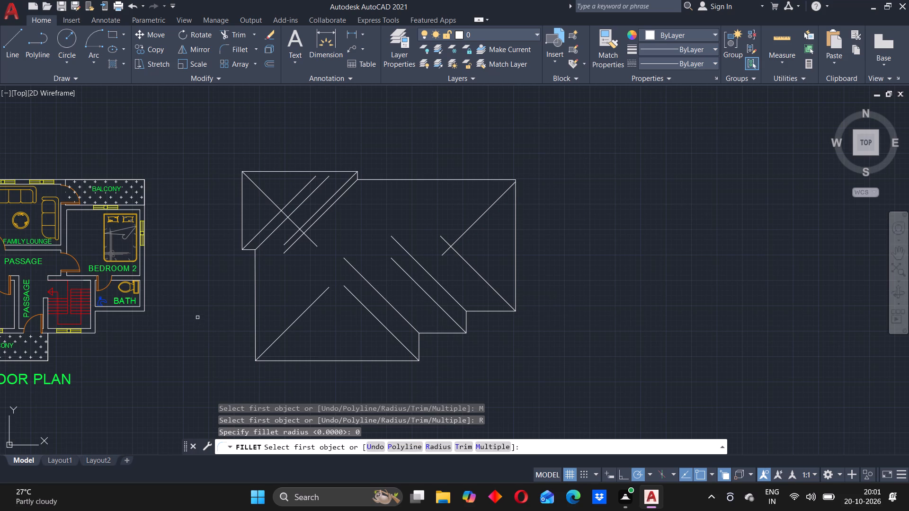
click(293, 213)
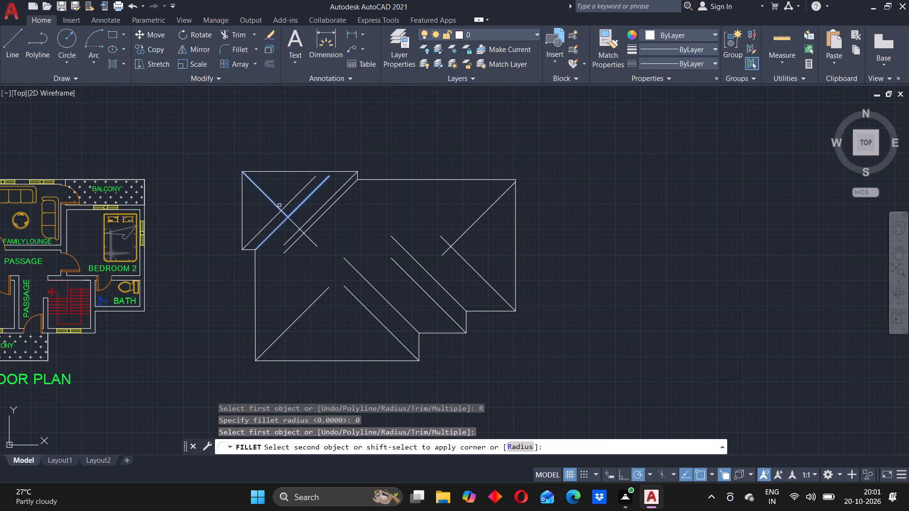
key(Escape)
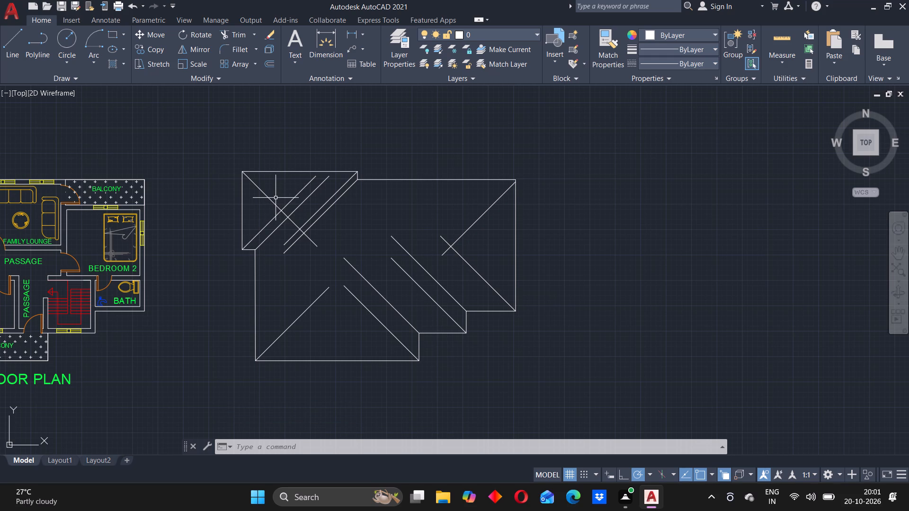
Fillet the diagonal pairs at the outline's upper-left, bottom and right ends with radius 0 in Multiple mode, so each pair meets at a point.
key(f)
key(i)
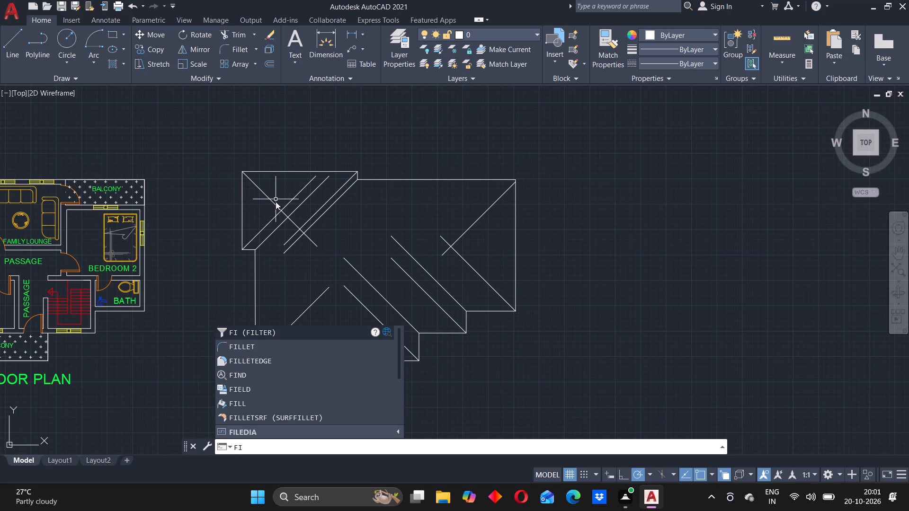
key(Down)
key(Return)
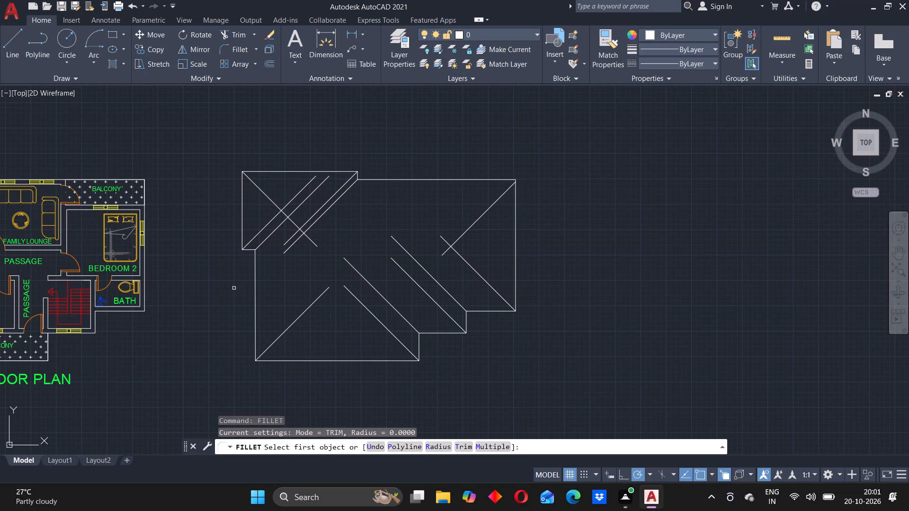
right_click(232, 288)
click(254, 388)
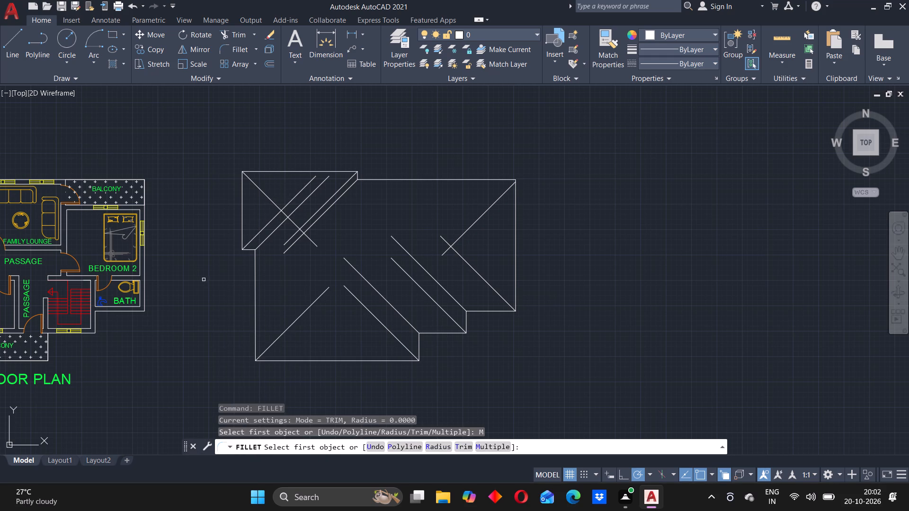
right_click(203, 278)
click(235, 352)
key(0)
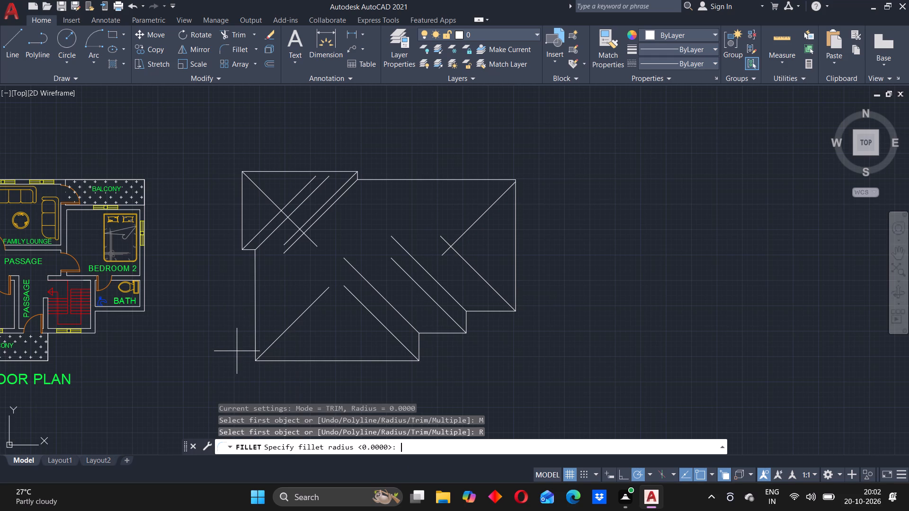
key(Return)
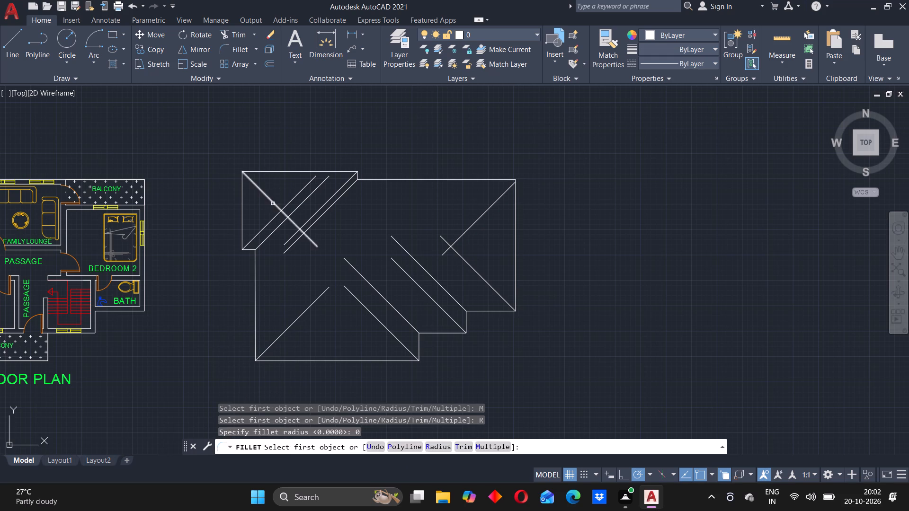
click(274, 203)
click(266, 224)
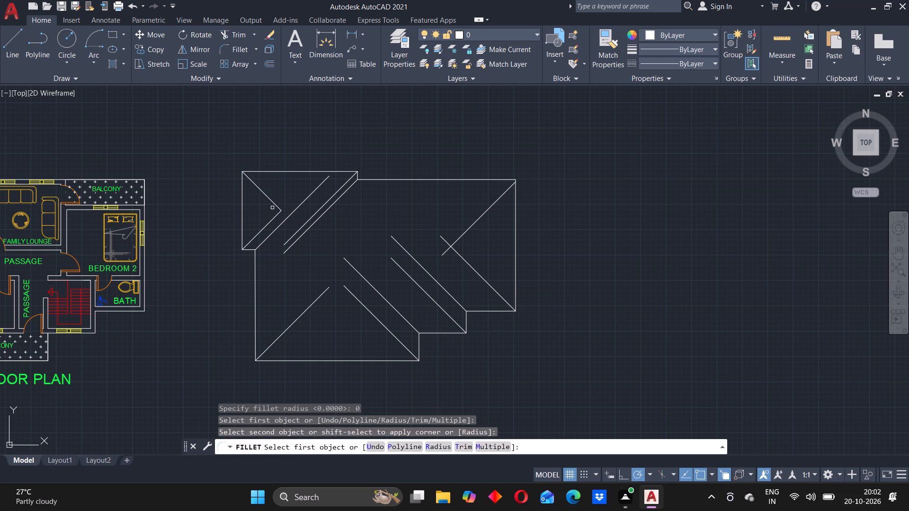
click(316, 300)
click(354, 295)
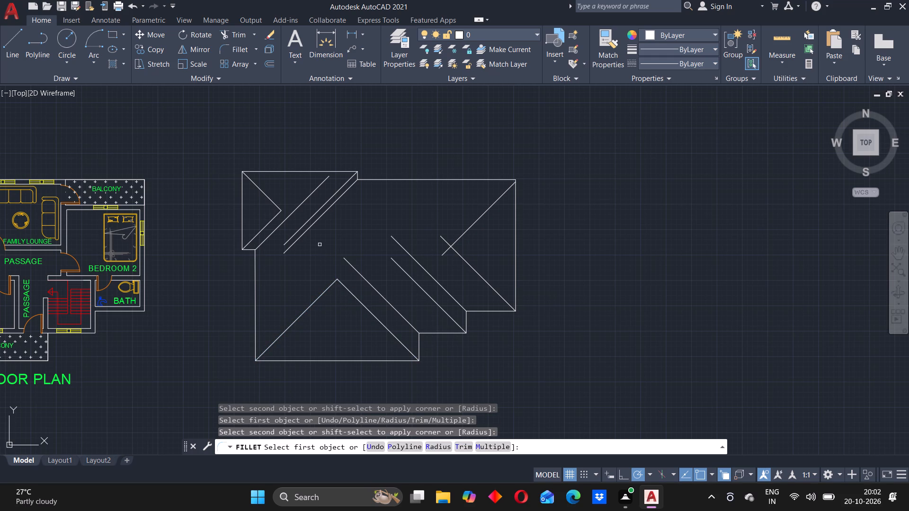
click(470, 228)
click(465, 261)
key(Escape)
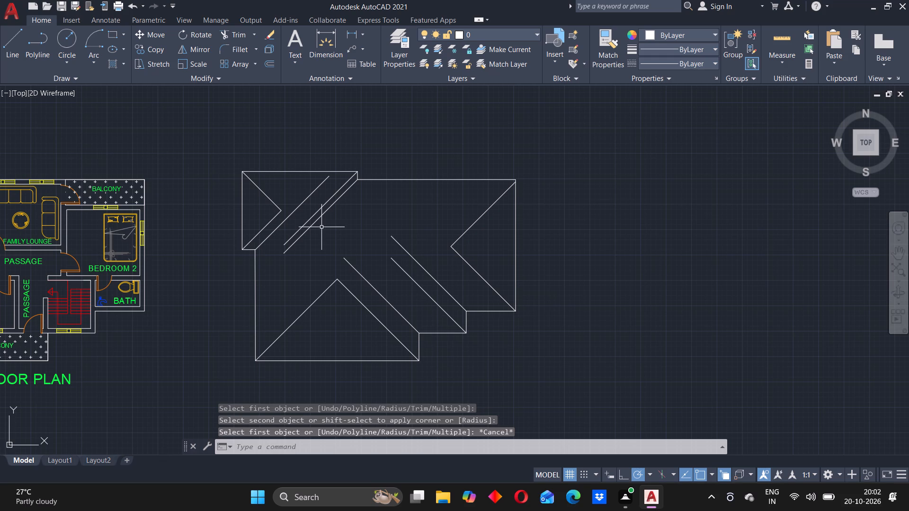
Draw a horizontal ridge line from the upper-left hip apex rightward, past the diagonals from the step in the top edge.
key(l)
key(Return)
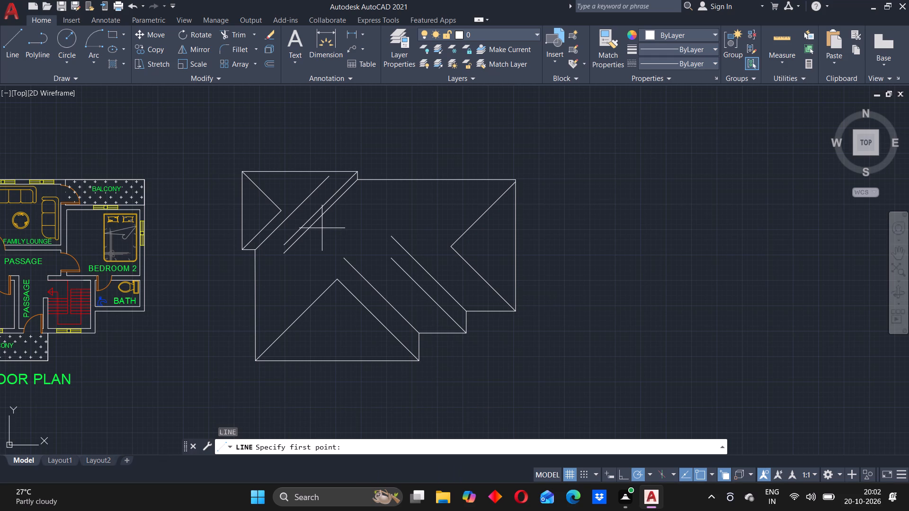
click(278, 211)
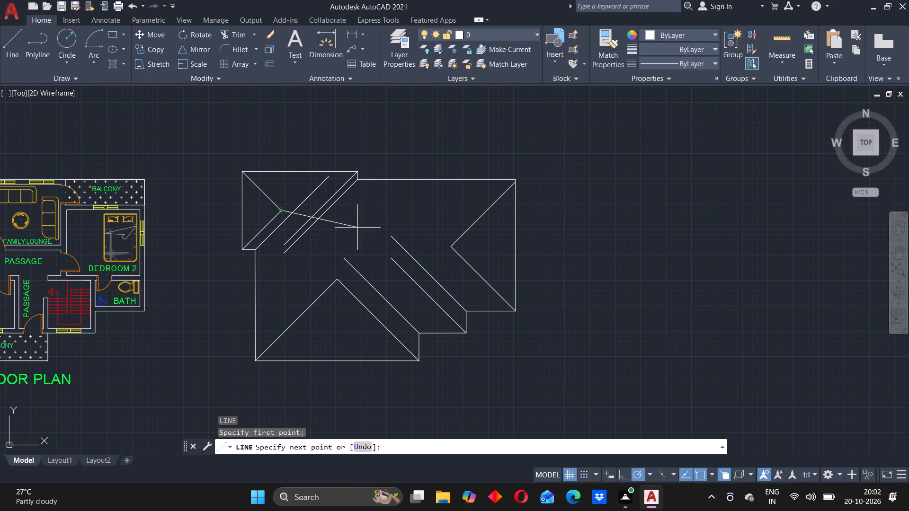
click(375, 214)
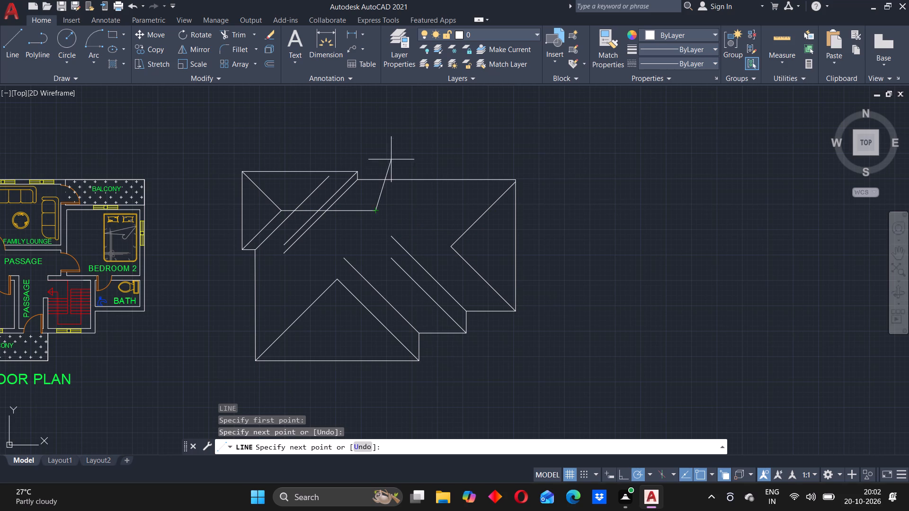
key(Escape)
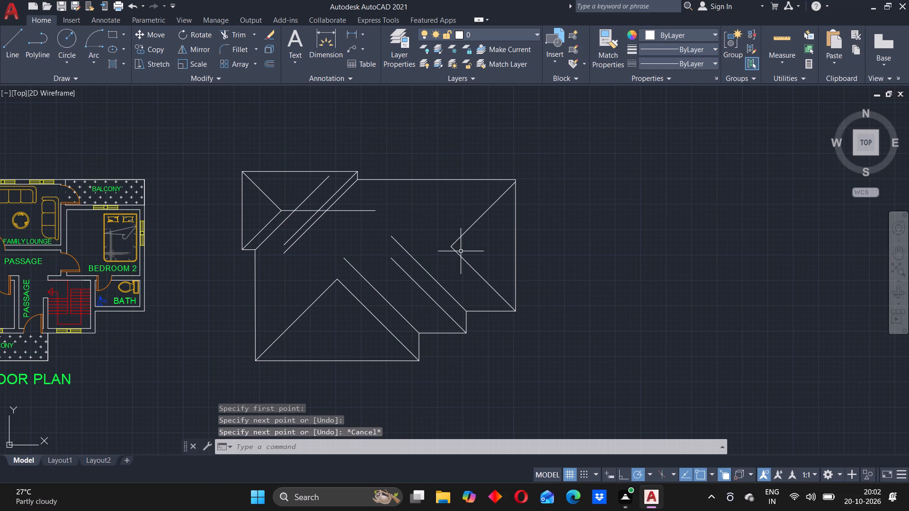
Draw a horizontal ridge line from the right hip apex leftward to align vertically with the inner ends of the two neighbouring diagonals.
key(Return)
drag(451, 246, 445, 245)
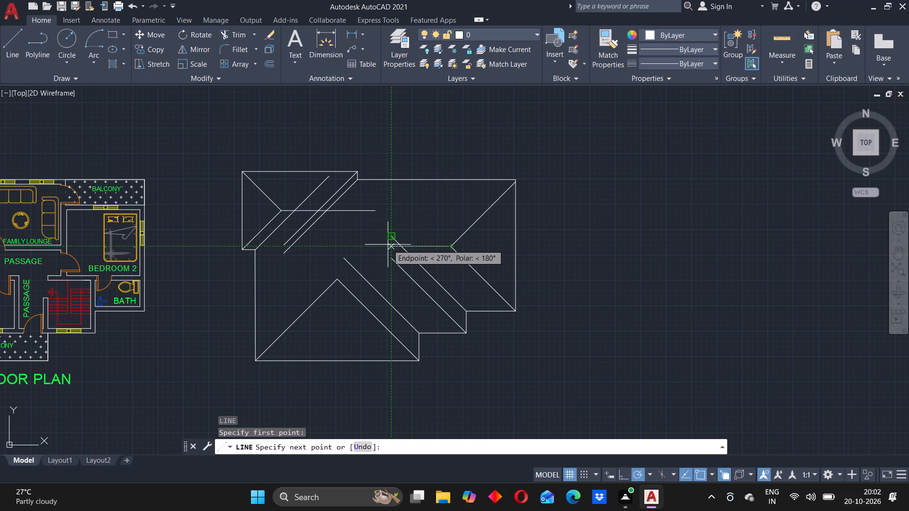
click(388, 245)
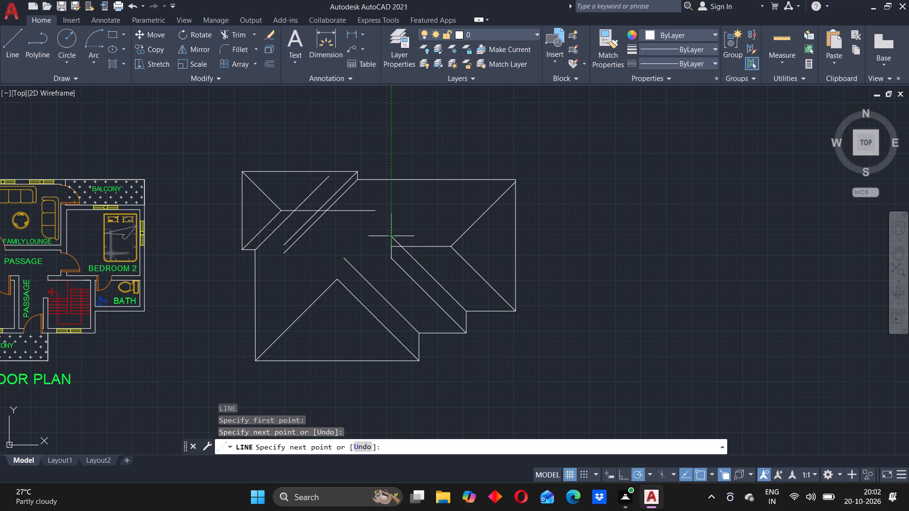
key(Escape)
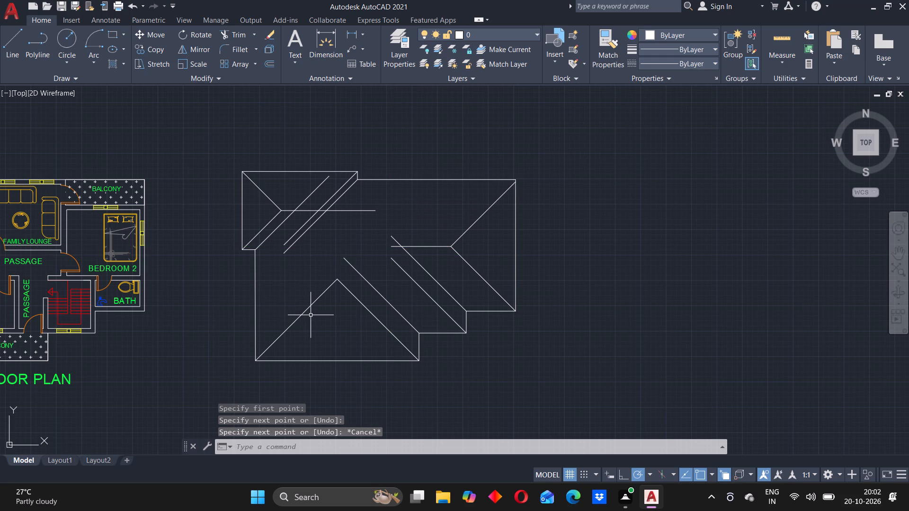
Draw a vertical ridge line from the bottom hip apex upward, past the inner end of the neighbouring diagonal.
key(Return)
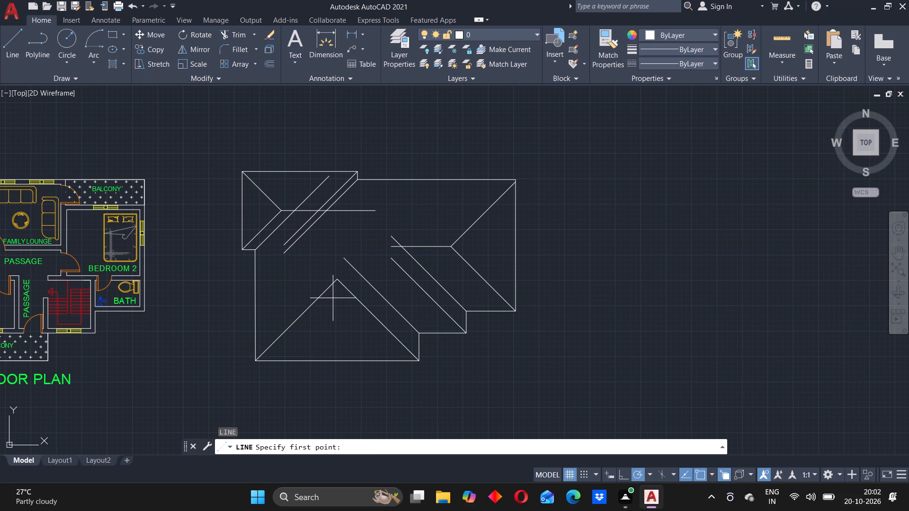
click(336, 281)
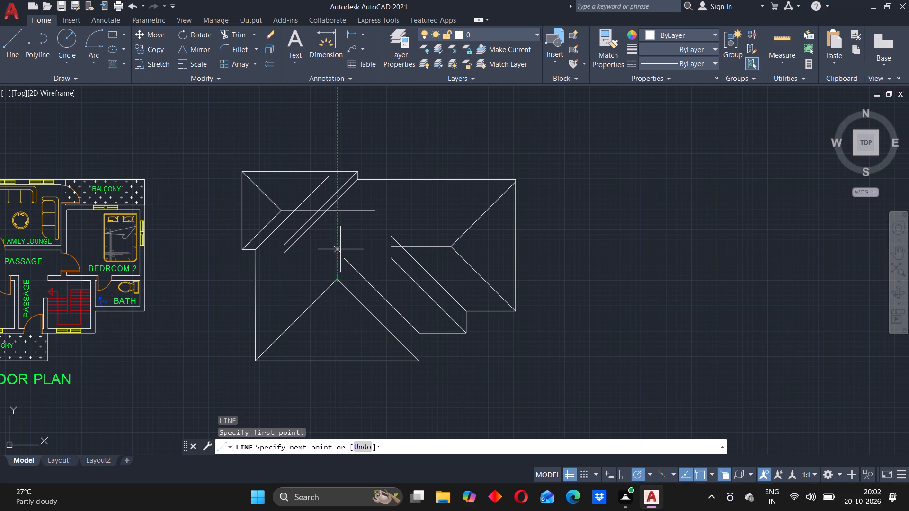
click(342, 236)
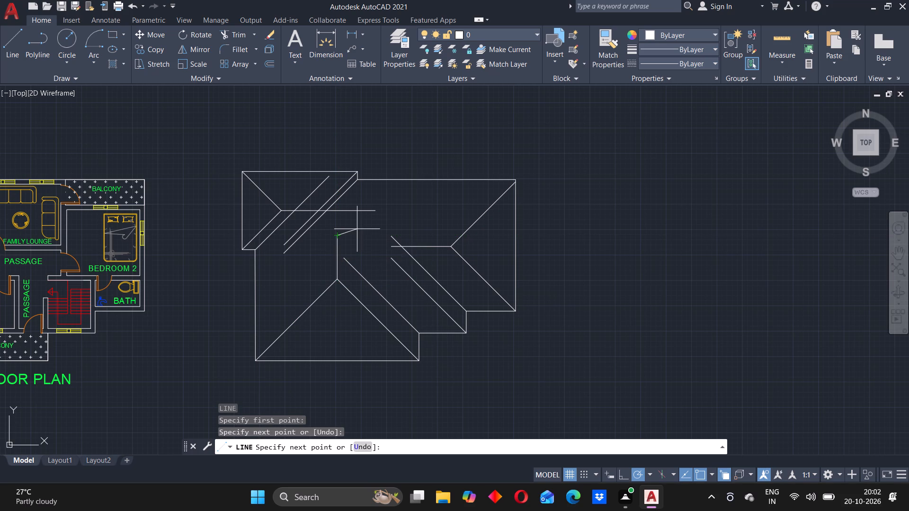
key(Escape)
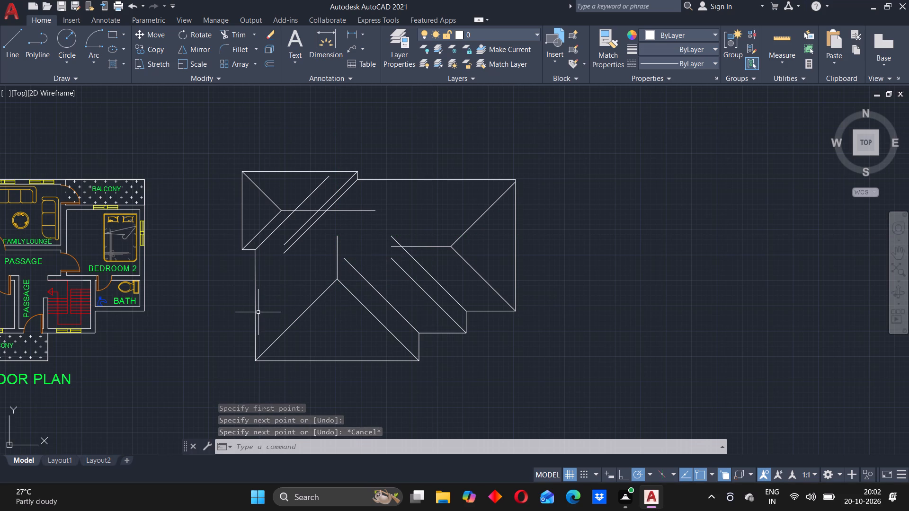
Fillet the upper-left and right ridge lines with their nearest valley diagonals, using radius 0 in Multiple mode.
key(f)
key(Return)
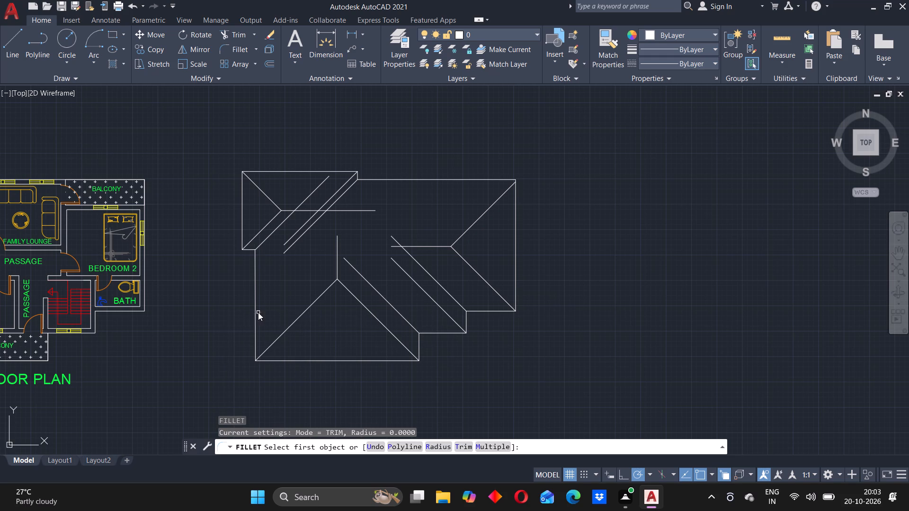
right_click(202, 322)
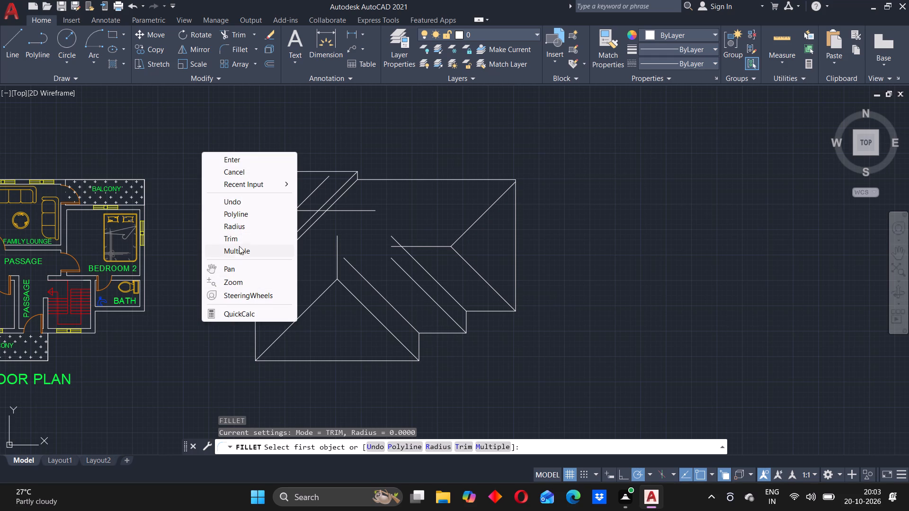
click(237, 249)
right_click(199, 307)
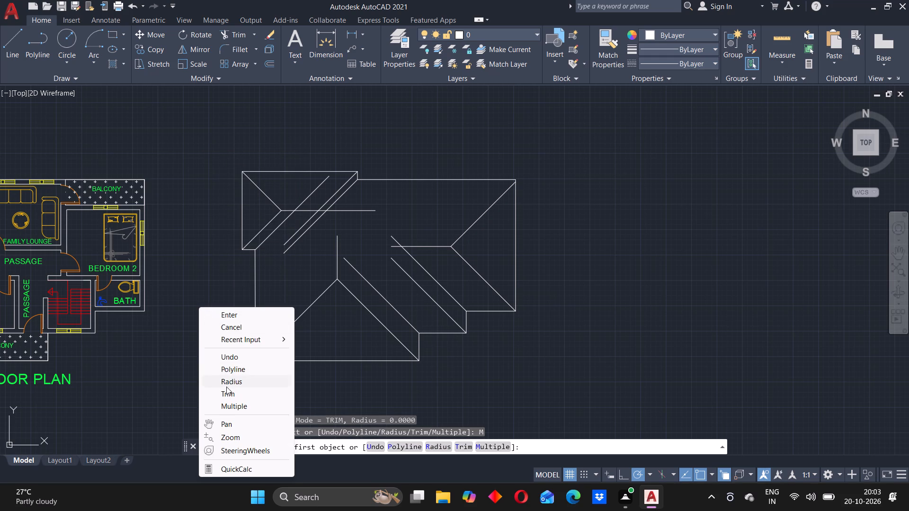
click(229, 383)
key(0)
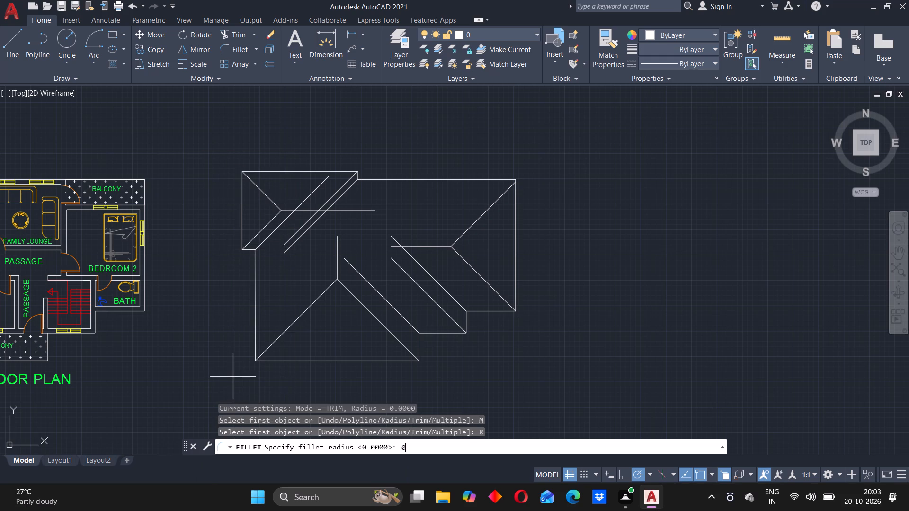
key(Return)
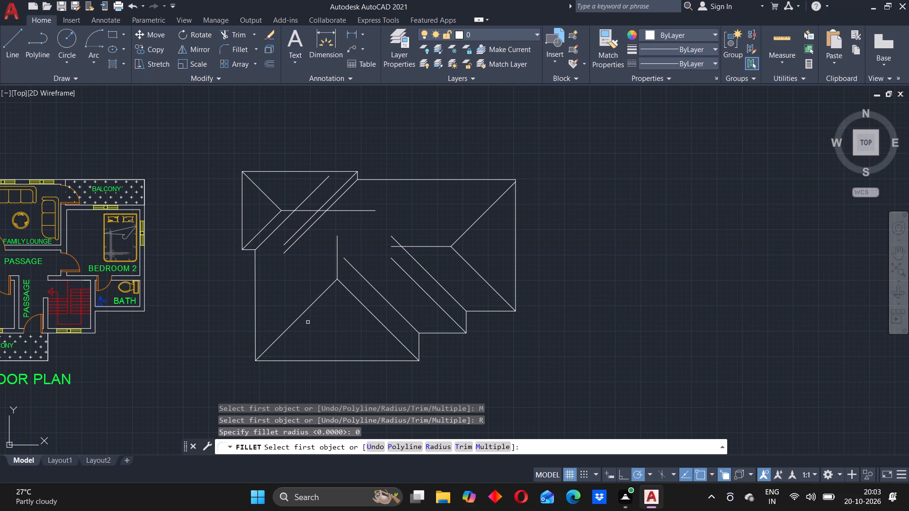
click(287, 210)
click(285, 220)
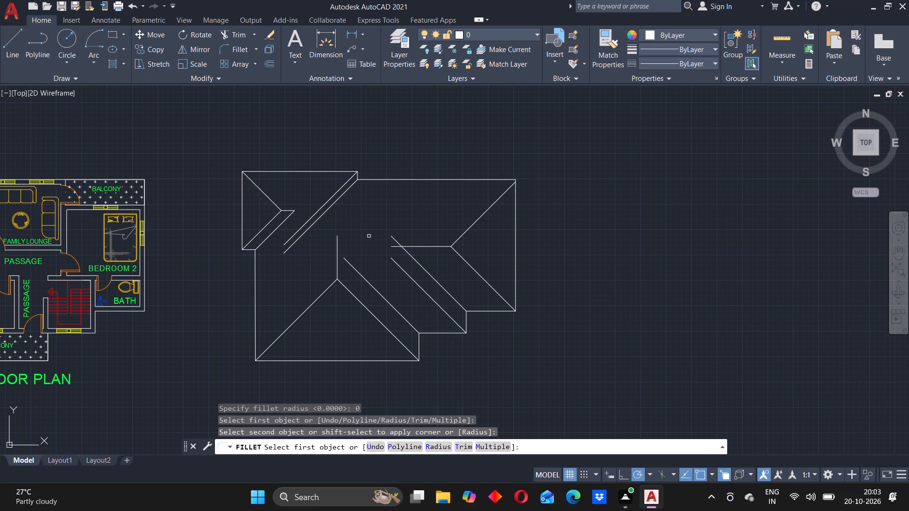
click(416, 263)
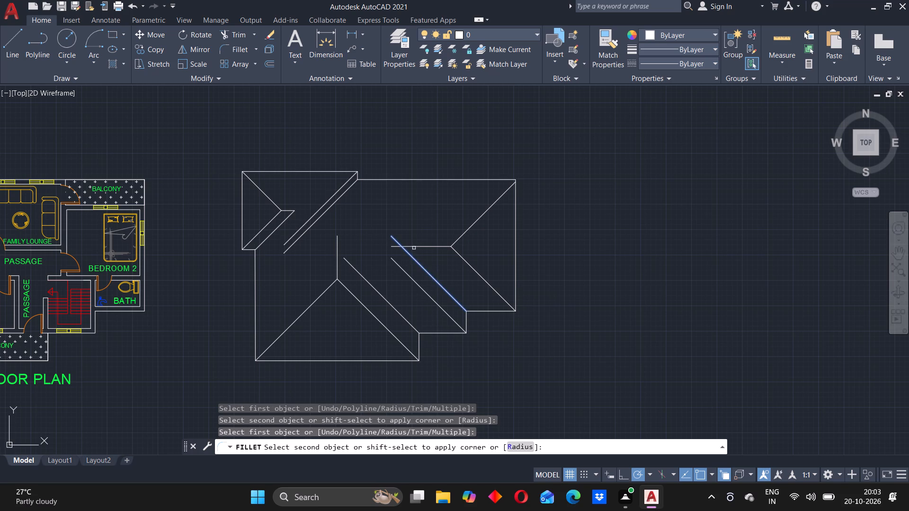
click(414, 248)
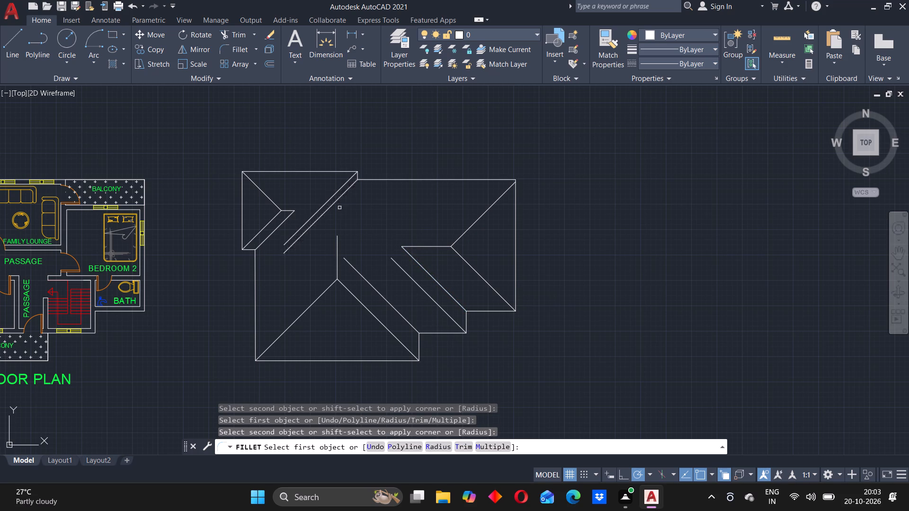
key(Escape)
Draw a 45° line from the upper-left ridge's inner end down-right across both diagonals from the top-edge step.
key(l)
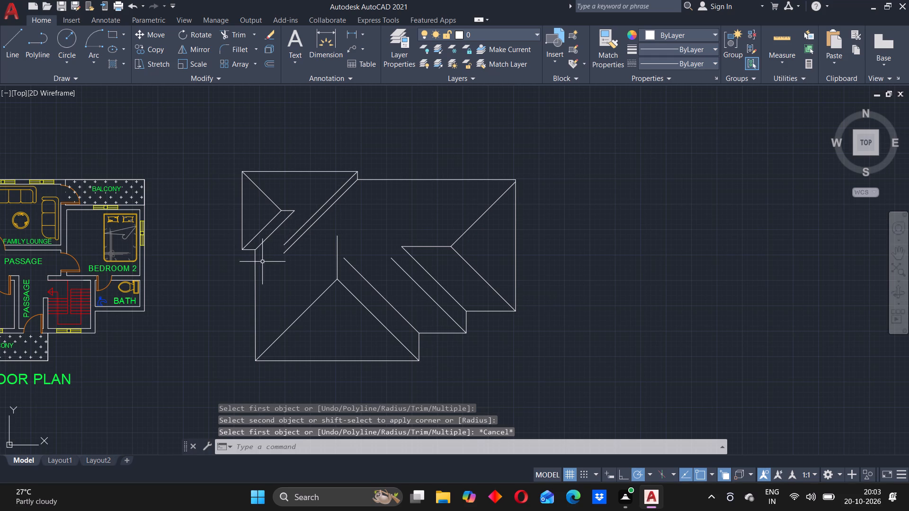
key(Return)
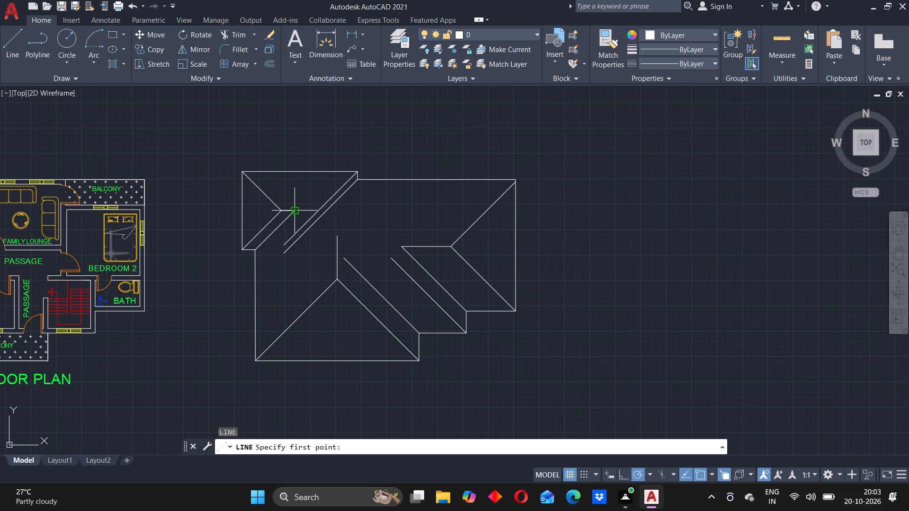
click(296, 212)
click(321, 243)
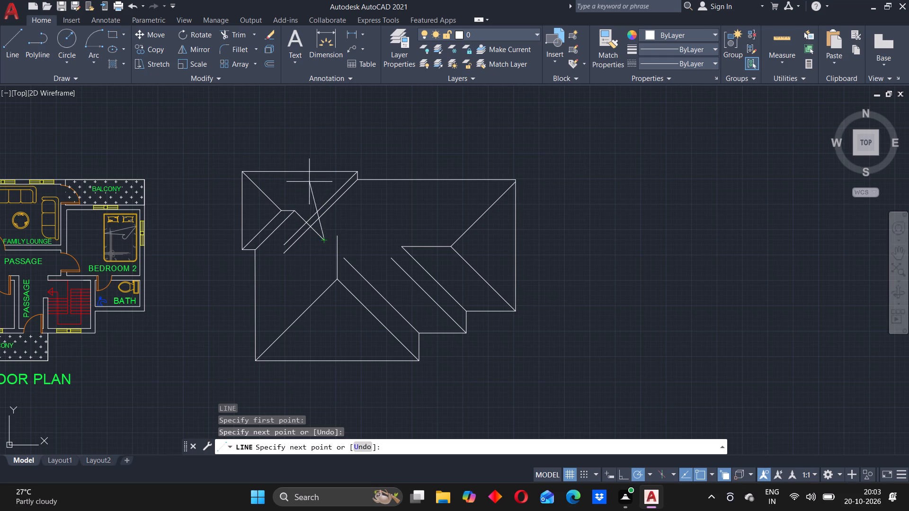
key(Escape)
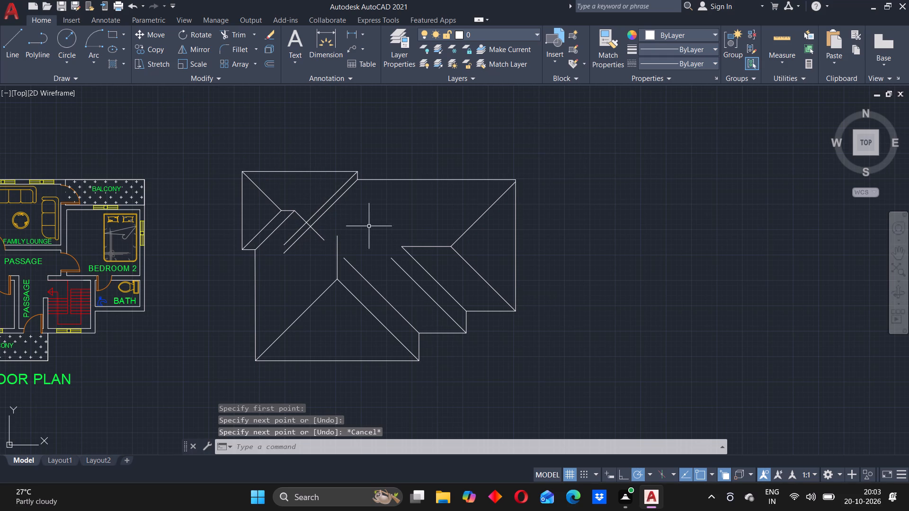
Draw a line about 1681 units long at 225° from the right ridge's inner end, past the neighbouring diagonal's end.
key(l)
key(Return)
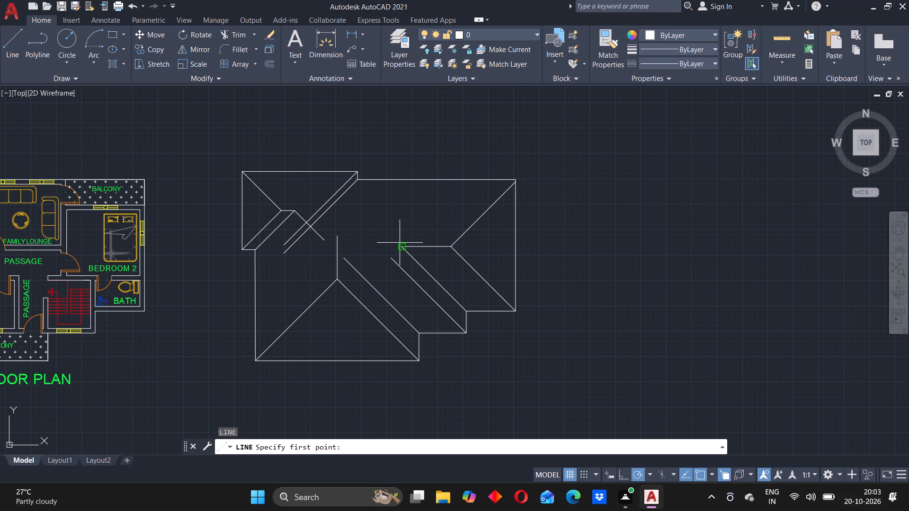
click(400, 246)
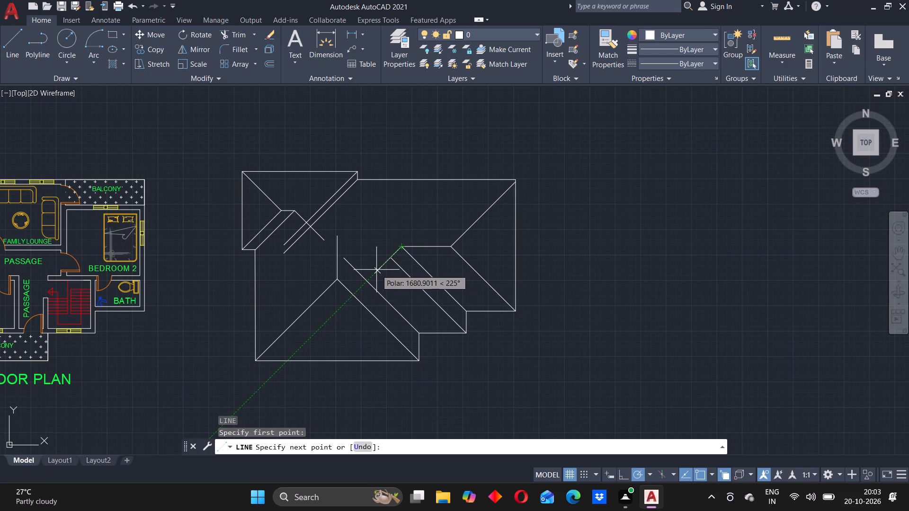
click(376, 270)
key(Escape)
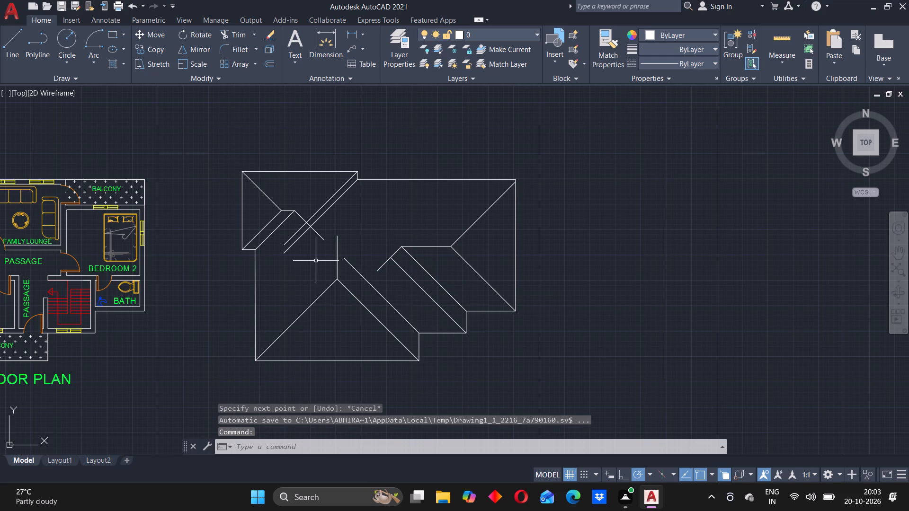
Fillet the two new 45° connecting lines with the lower-right step's outer-corner diagonal and the top step's upper-corner diagonal, radius 0, Multiple mode.
key(f)
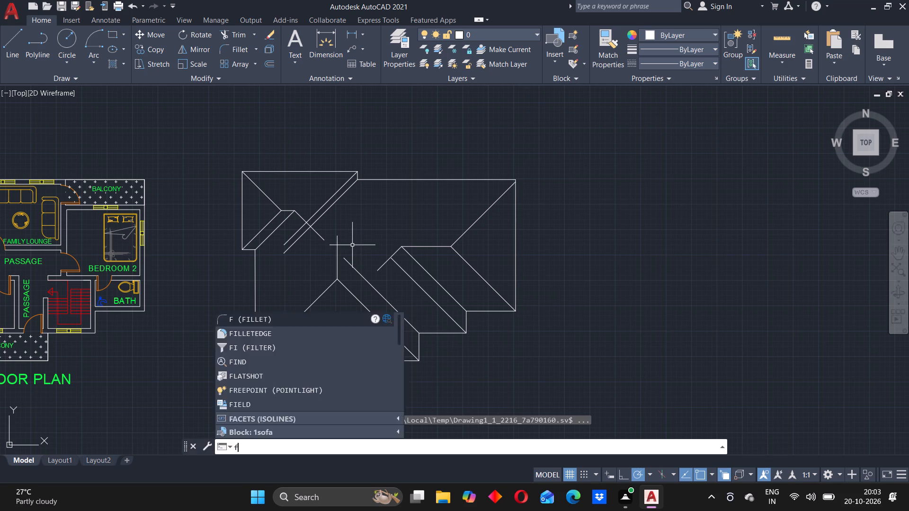
key(Return)
right_click(550, 206)
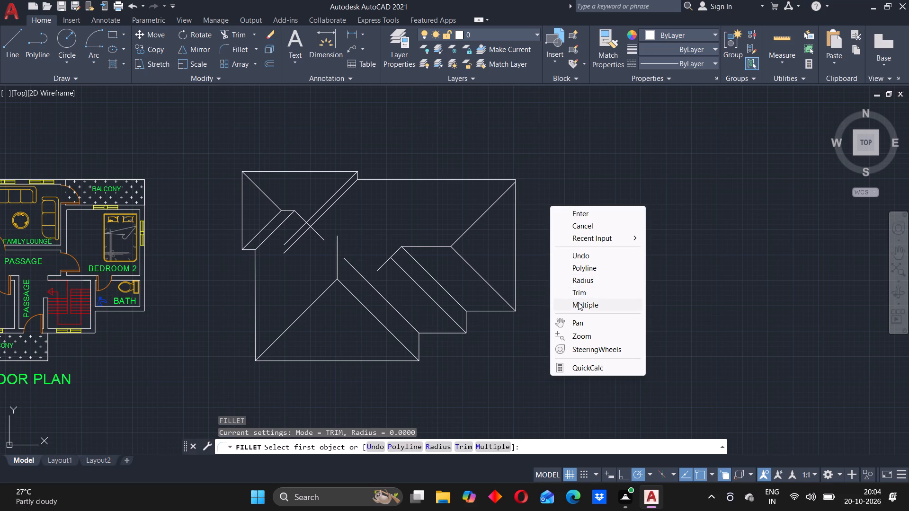
click(578, 302)
right_click(561, 270)
click(594, 347)
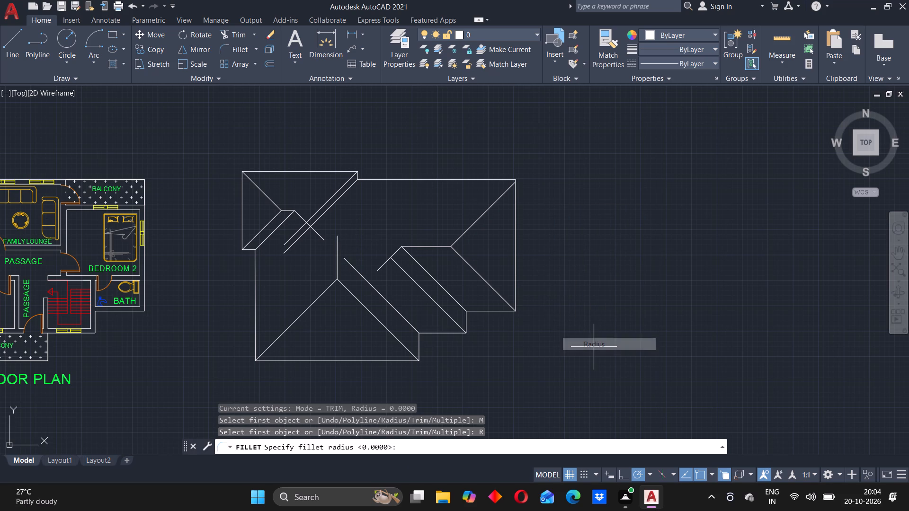
key(0)
key(Return)
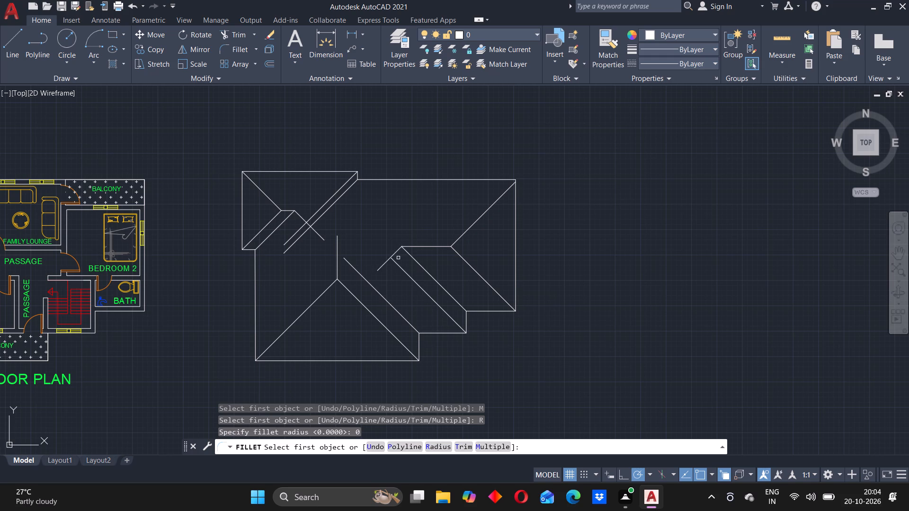
click(396, 253)
click(398, 262)
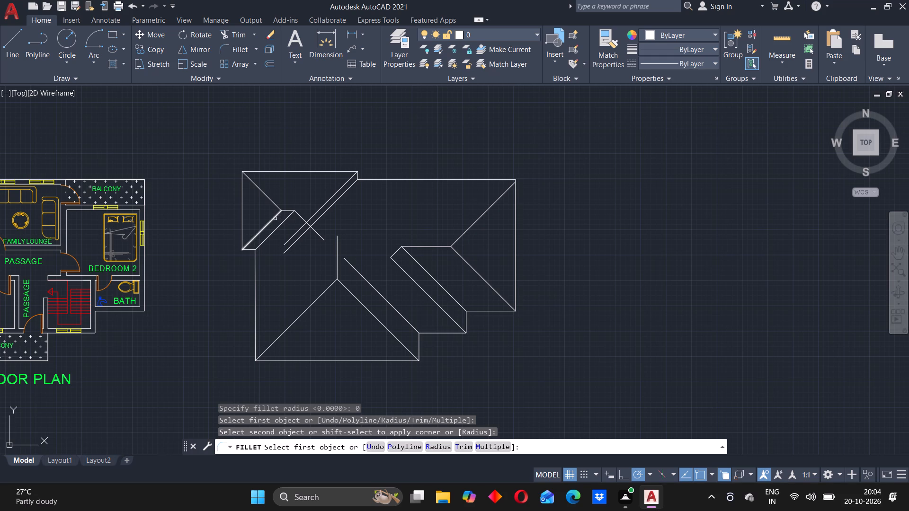
click(300, 216)
click(316, 211)
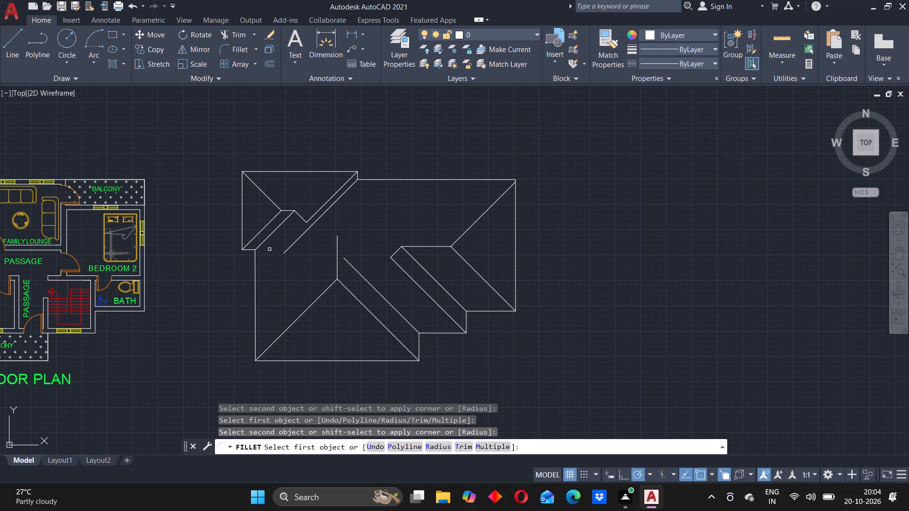
key(Escape)
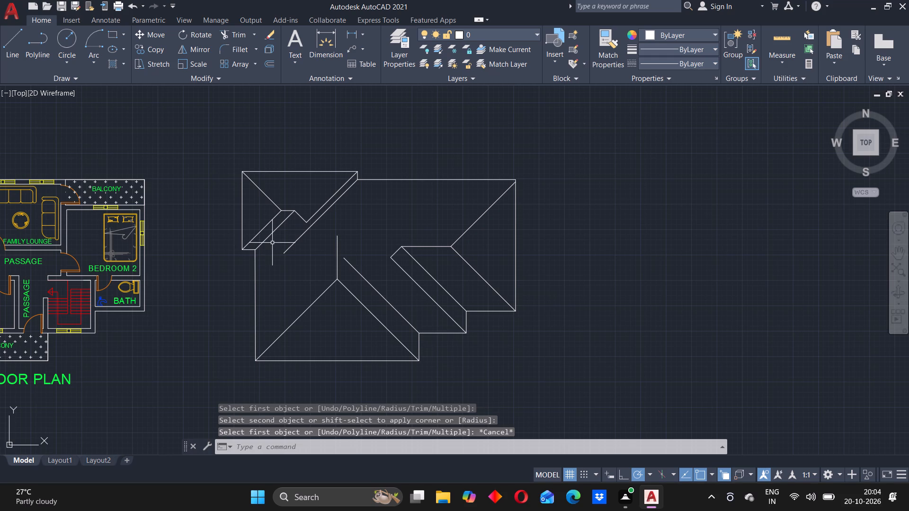
Draw a vertical ridge line about 1534 units downward from the joint of the upper-left connecting line and top-step diagonal.
key(l)
key(Return)
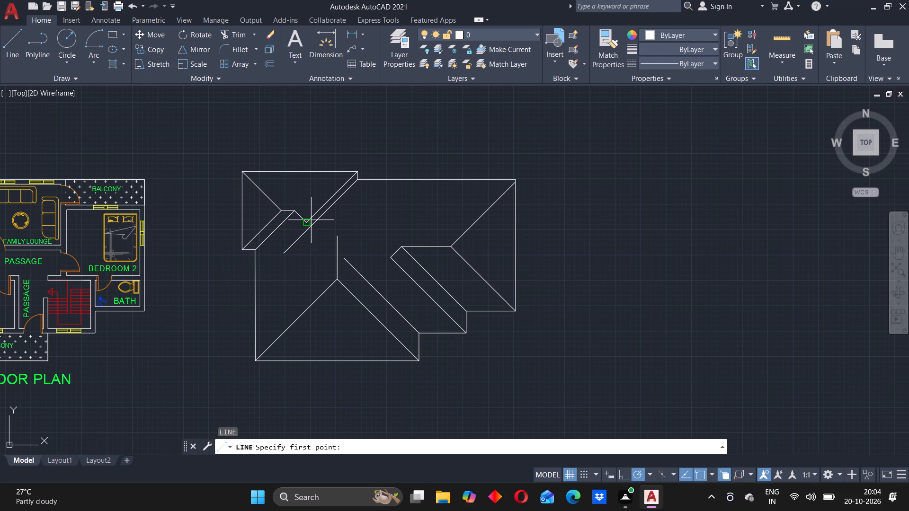
click(307, 224)
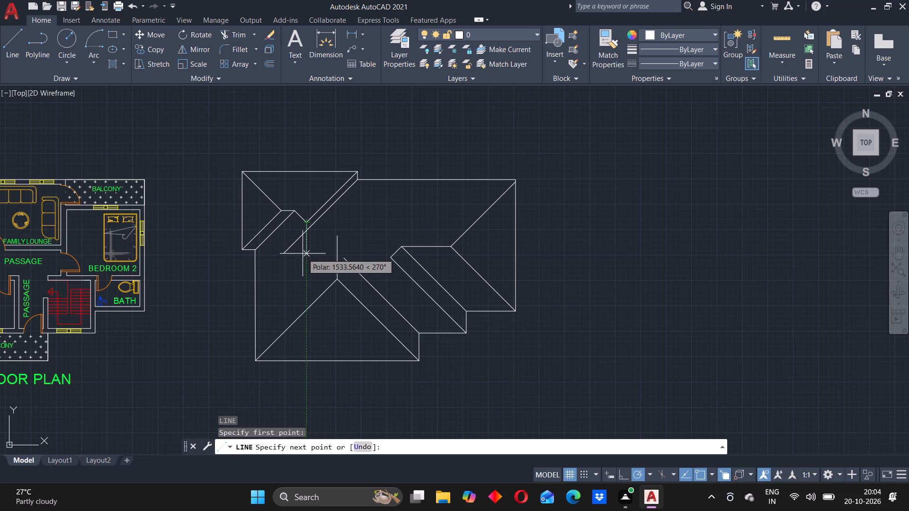
click(303, 254)
key(Escape)
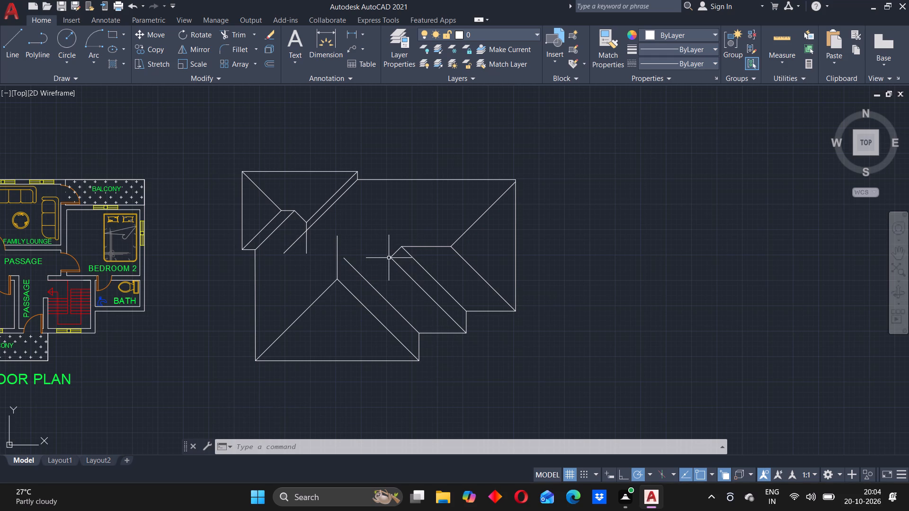
Draw a horizontal ridge line from the lower end of the right connecting line leftward to the next diagonal's inner end.
key(l)
key(Return)
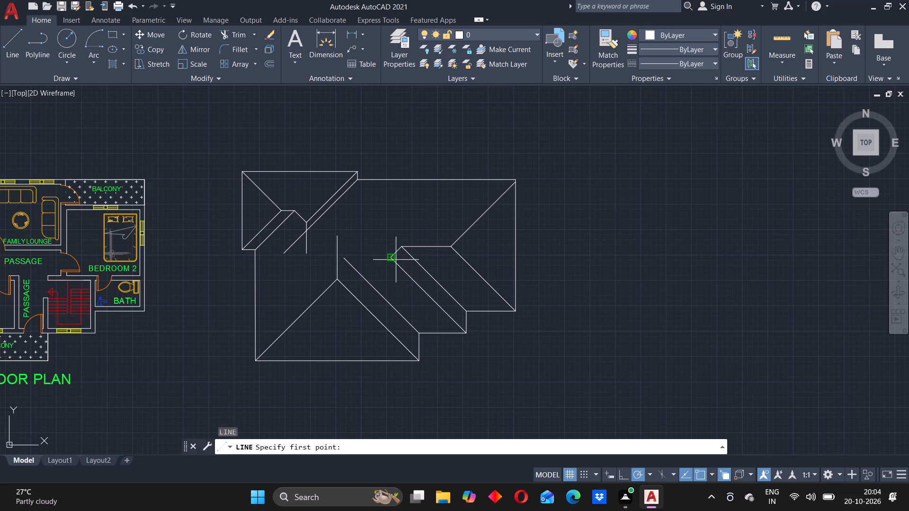
click(391, 259)
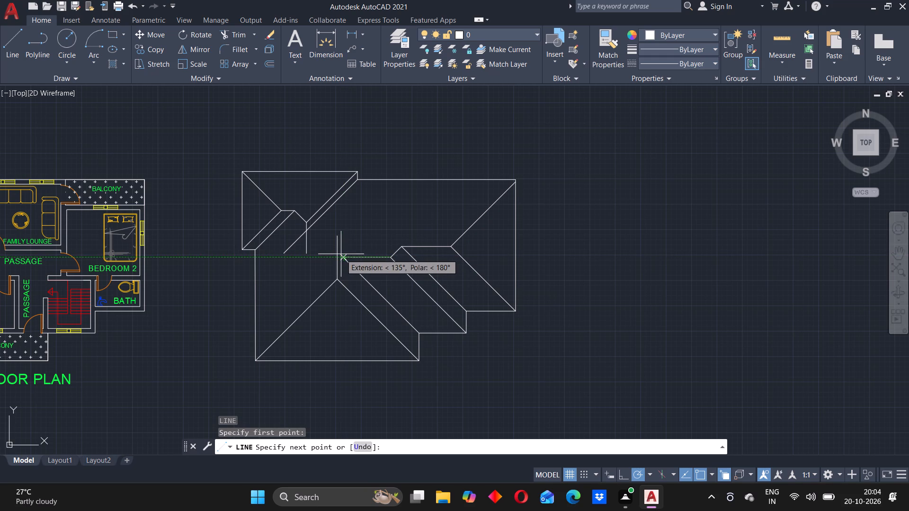
click(341, 254)
key(Escape)
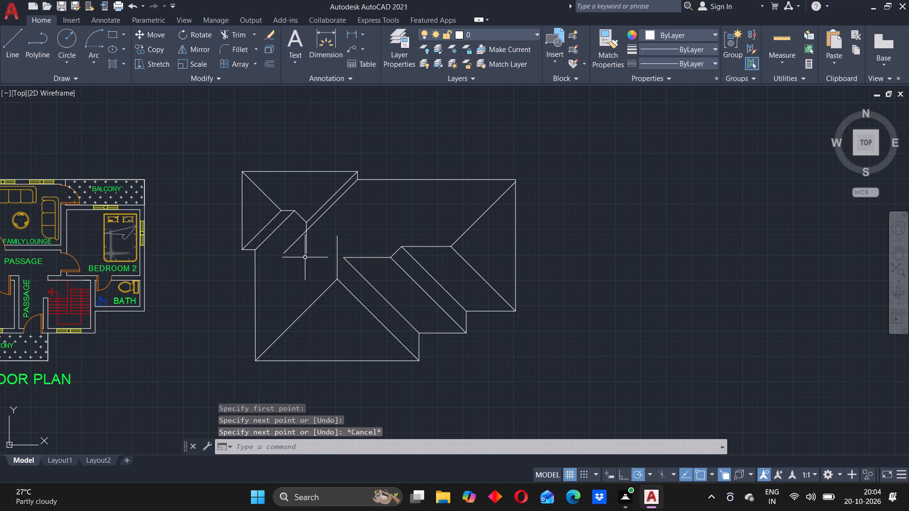
Fillet the new horizontal ridge with the next diagonal, and the new vertical ridge with the top step's lower-corner diagonal, radius 0, Multiple mode.
key(f)
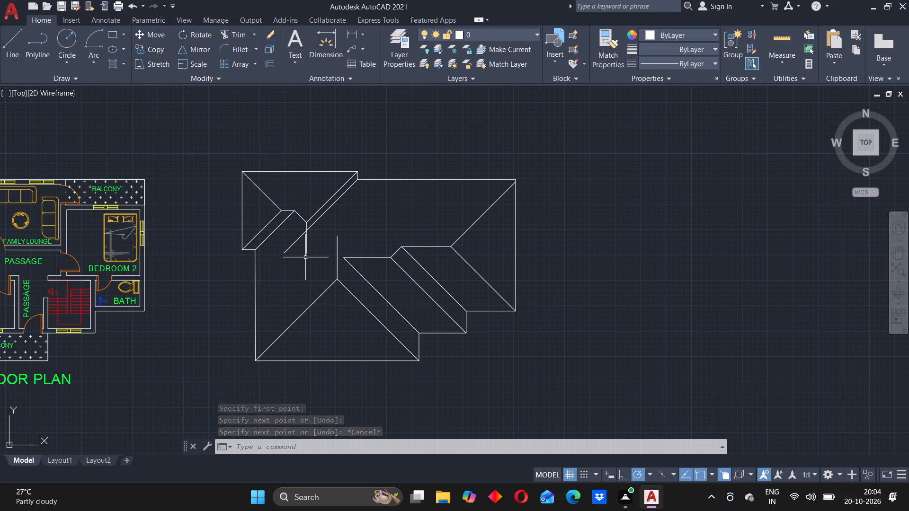
key(Return)
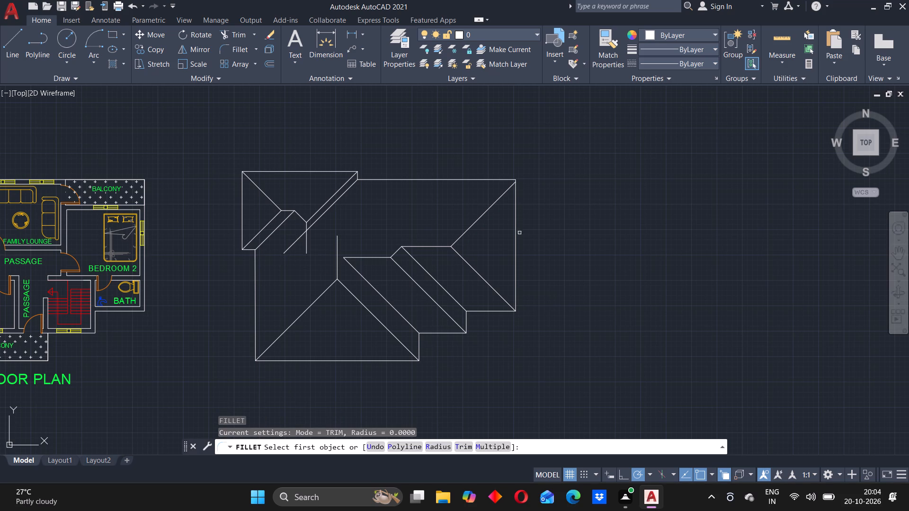
right_click(591, 213)
click(617, 317)
right_click(584, 281)
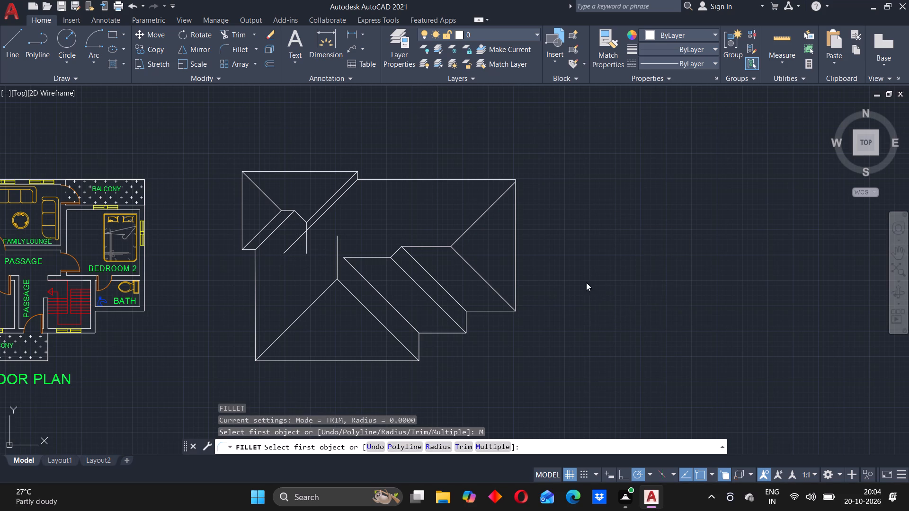
click(609, 354)
key(0)
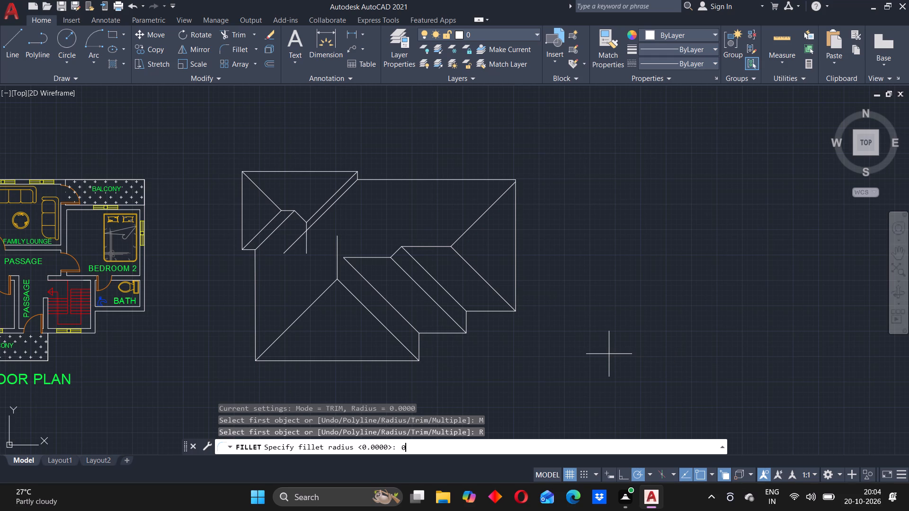
key(Return)
click(372, 258)
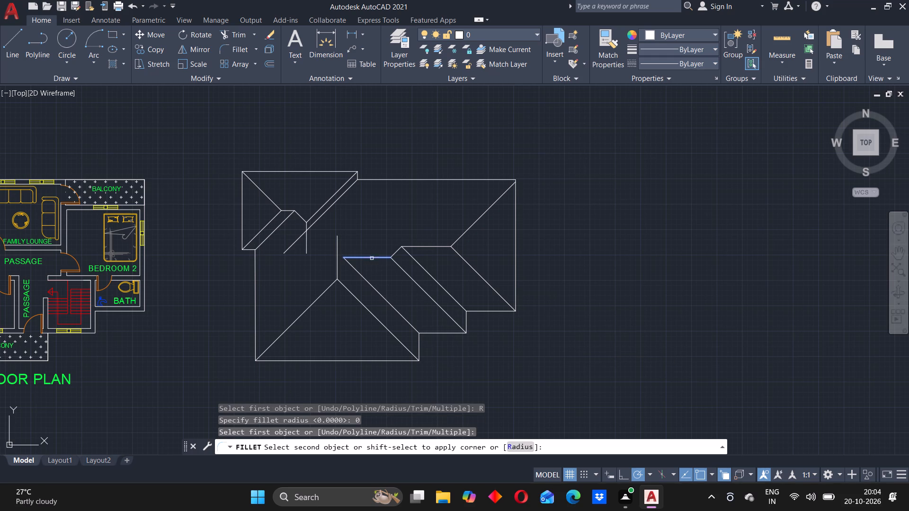
click(360, 274)
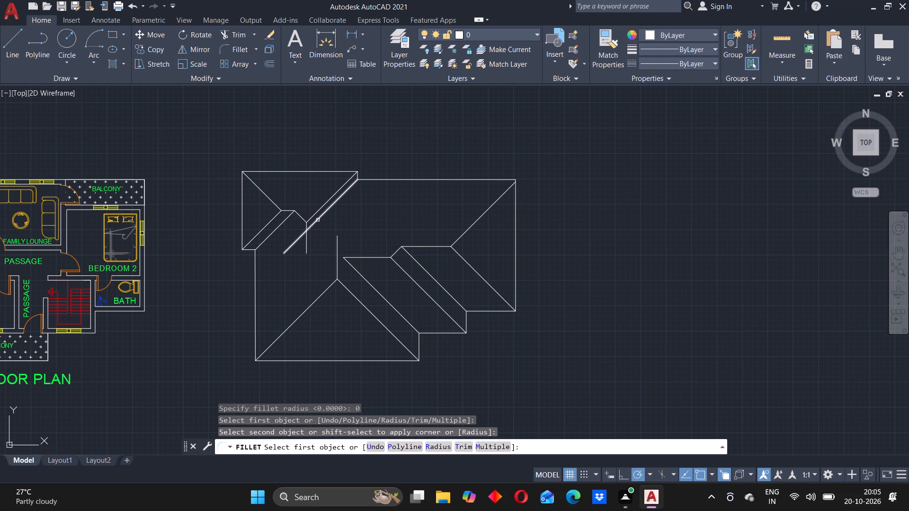
scroll(339, 248, up, 2)
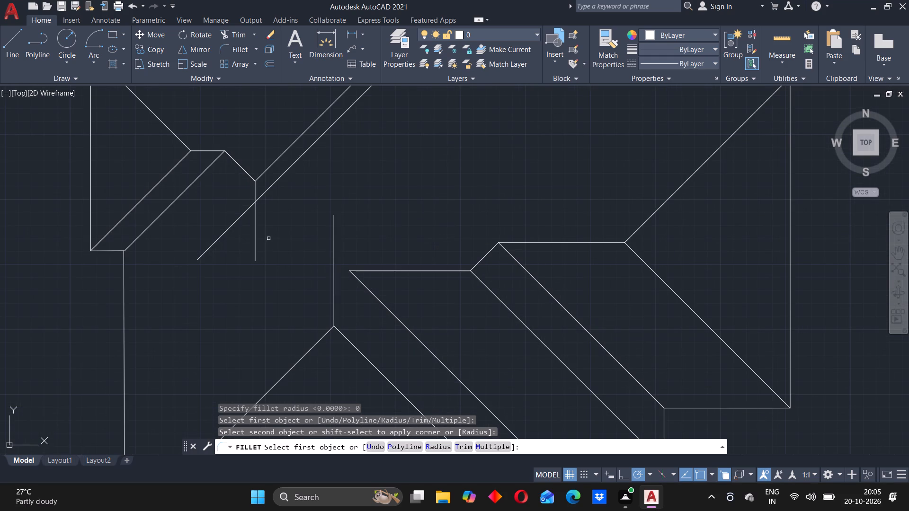
click(256, 186)
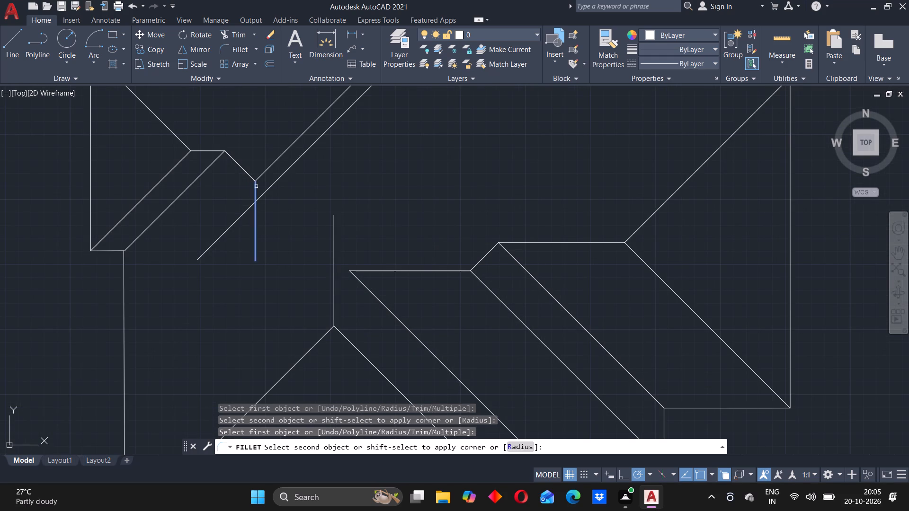
click(268, 188)
scroll(299, 242, down, 2)
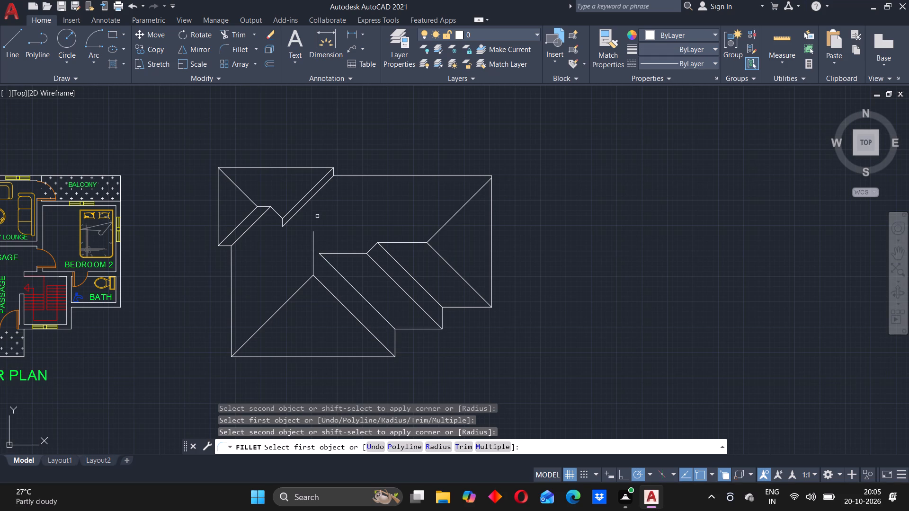
key(Escape)
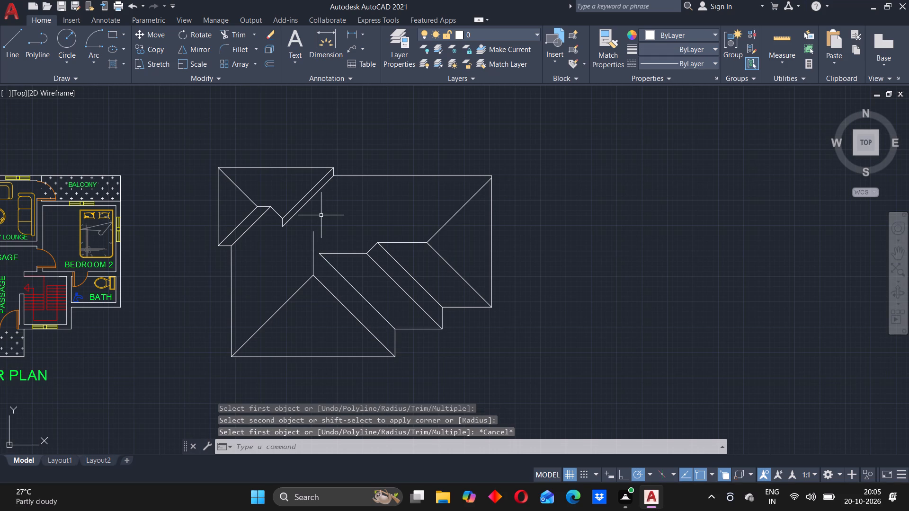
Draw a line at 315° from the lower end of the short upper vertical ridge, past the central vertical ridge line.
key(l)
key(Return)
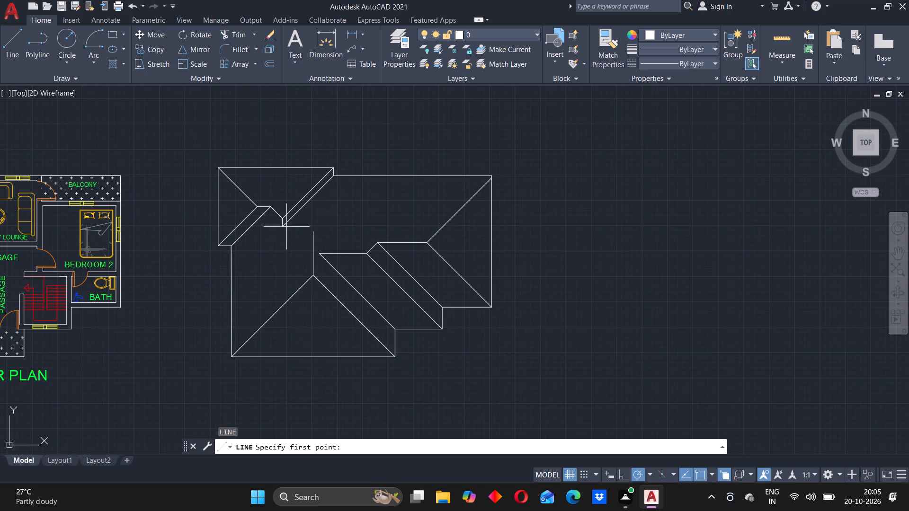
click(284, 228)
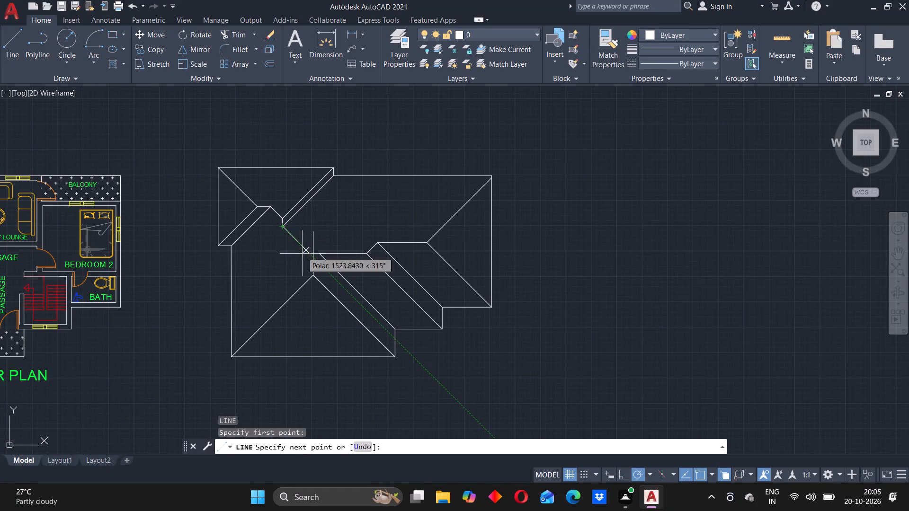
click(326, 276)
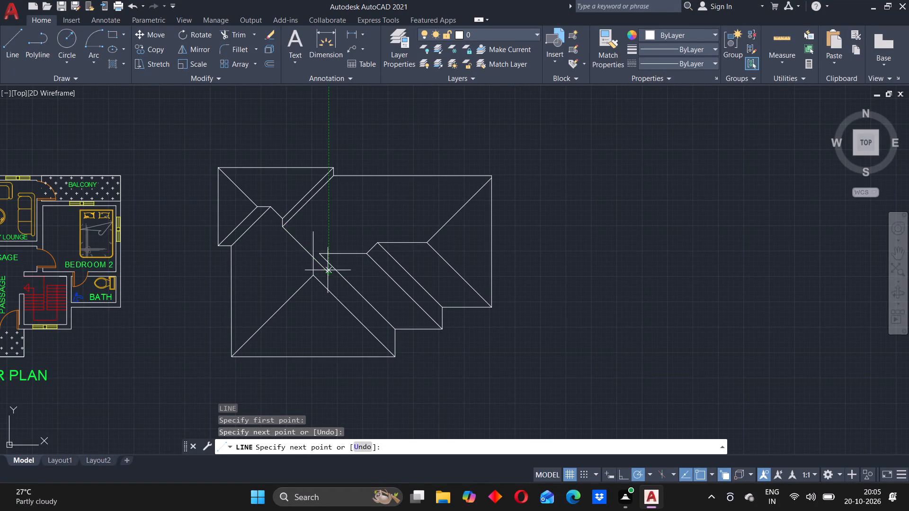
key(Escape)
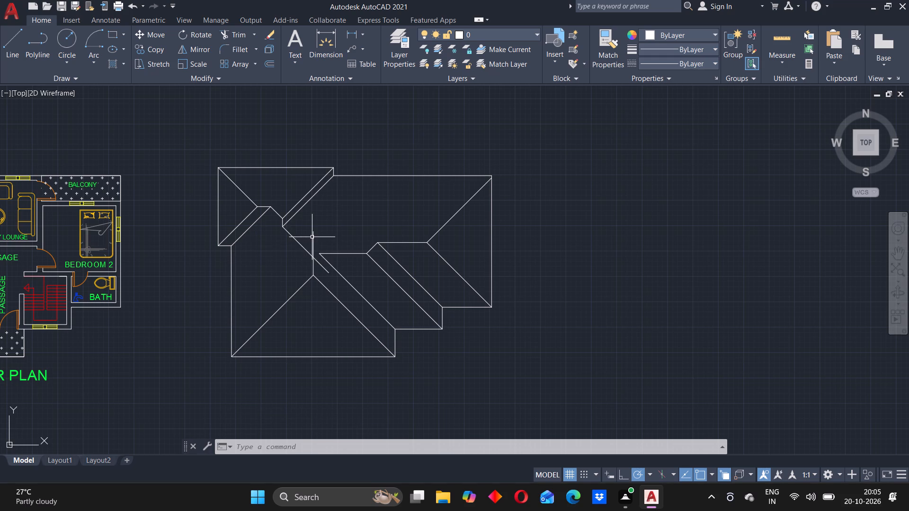
Draw a 45° line from the left end of the lower horizontal ridge down-left across the central vertical ridge line.
key(l)
key(Return)
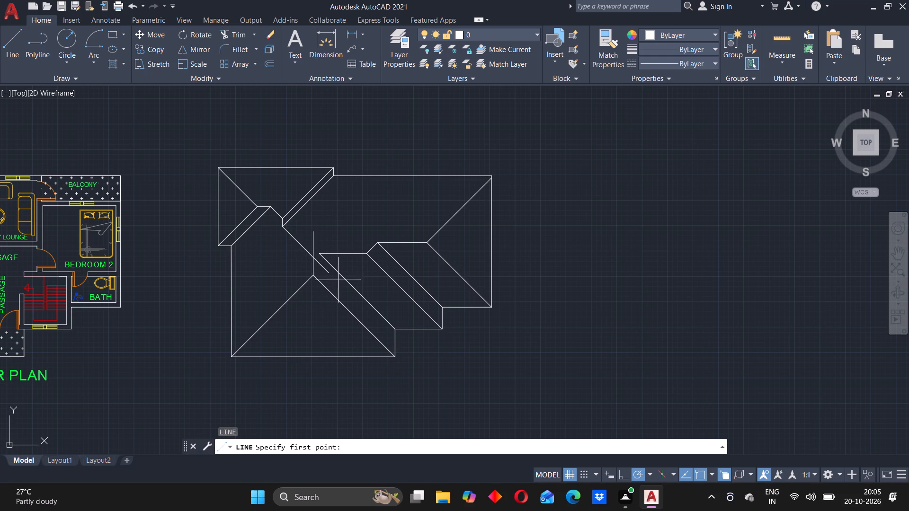
click(321, 252)
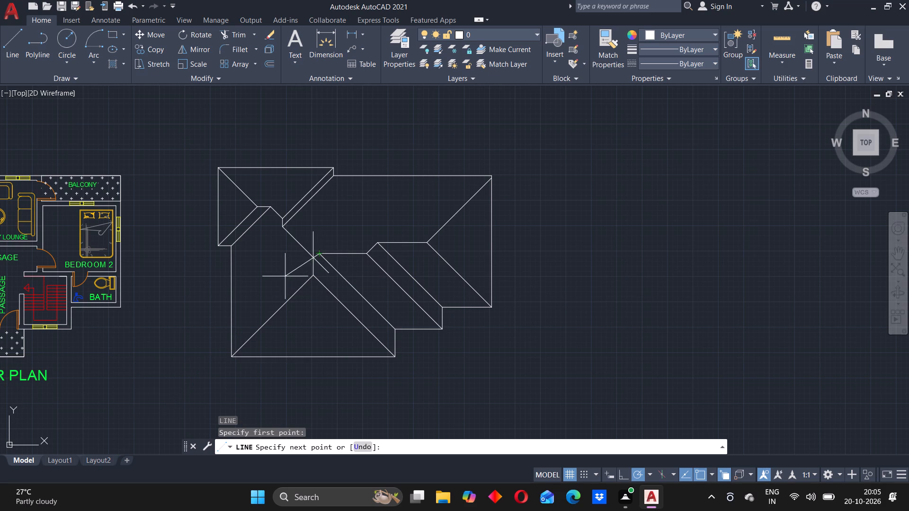
click(284, 286)
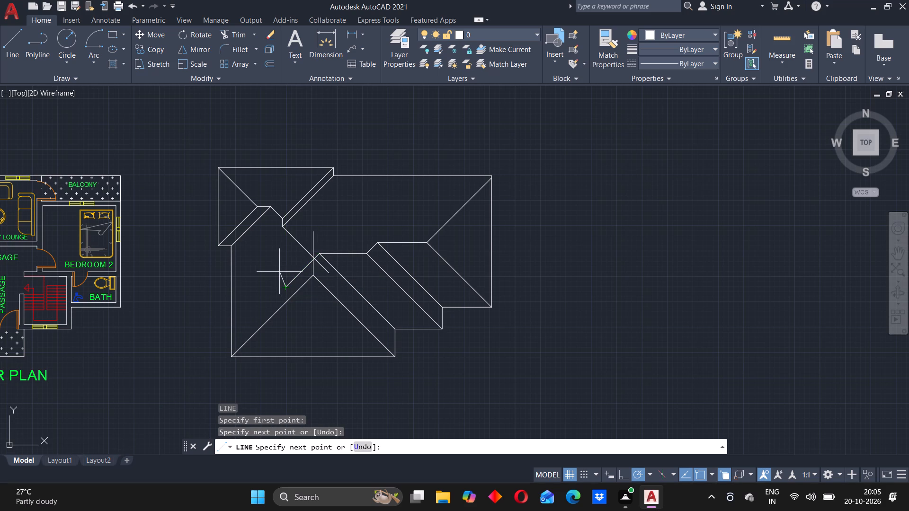
key(Escape)
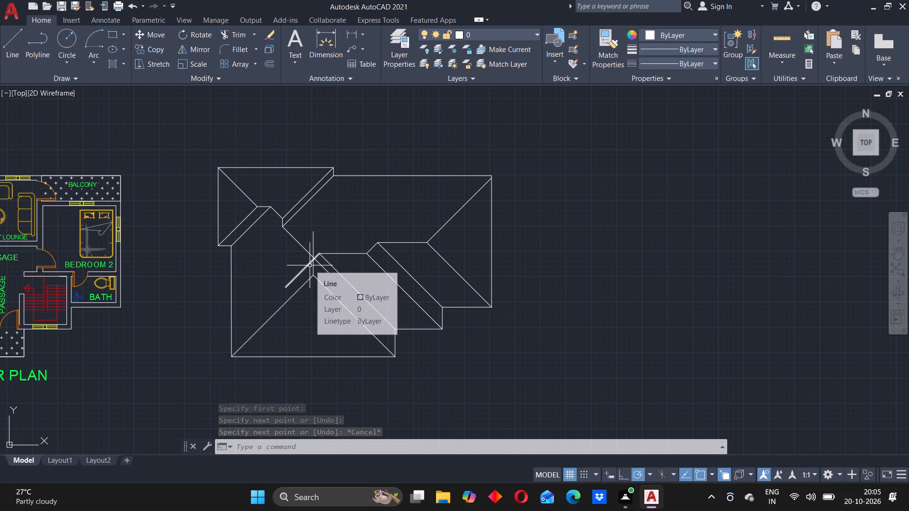
Fillet the central vertical ridge with the 315° line and with the new 45° connecting line, radius 0, Multiple mode.
scroll(310, 265, up, 2)
scroll(294, 244, down, 2)
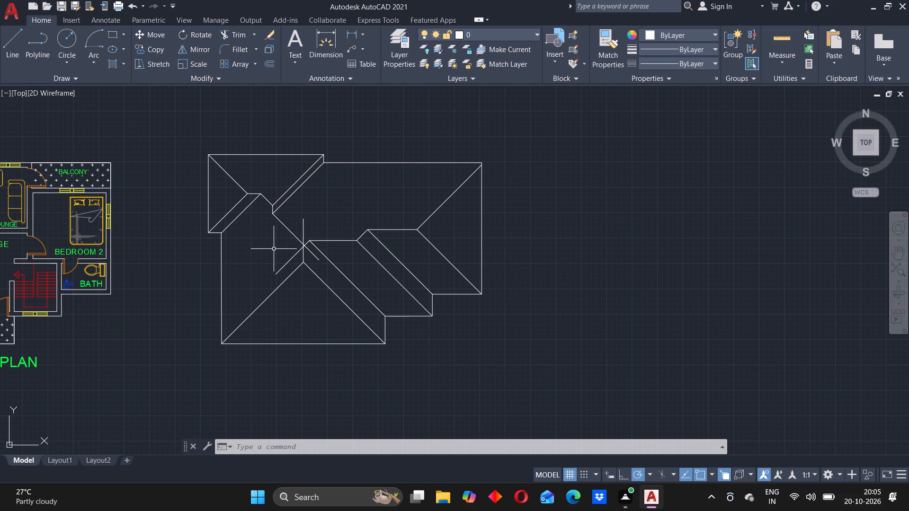
key(f)
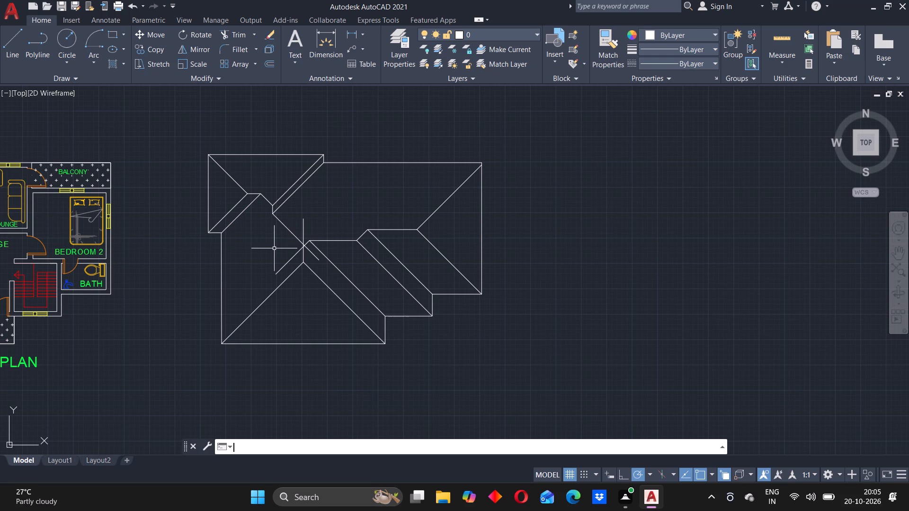
key(Return)
right_click(515, 266)
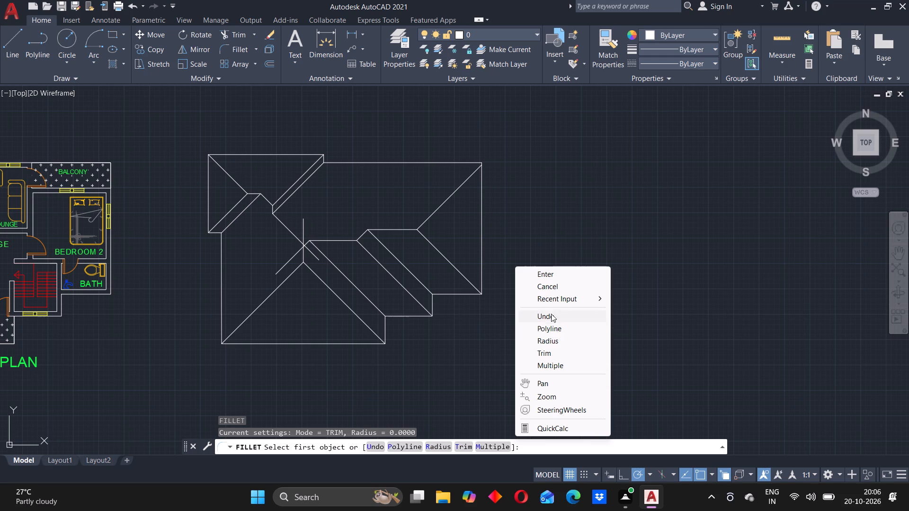
click(545, 369)
right_click(525, 290)
click(554, 364)
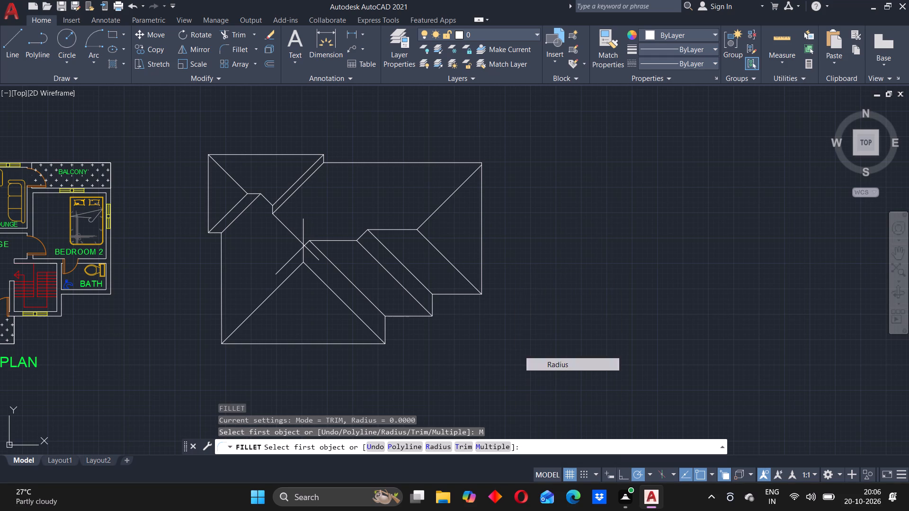
key(0)
key(Return)
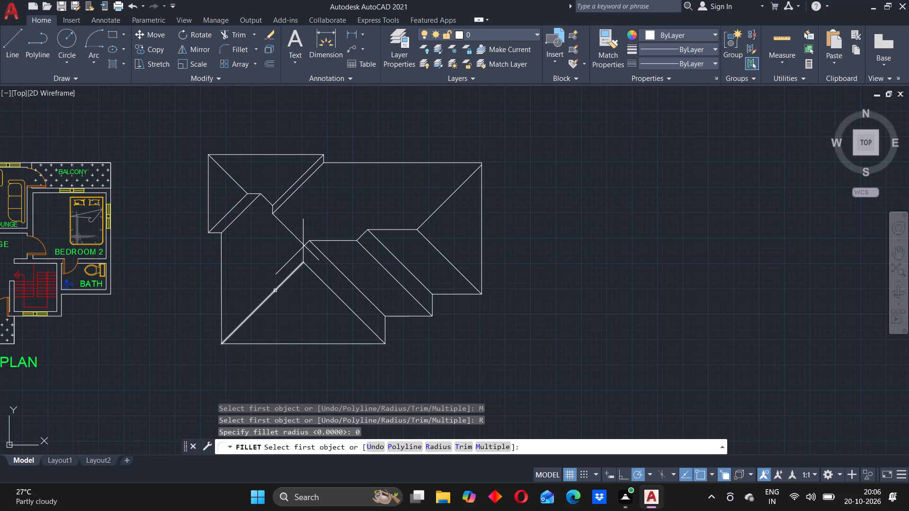
click(299, 238)
click(303, 254)
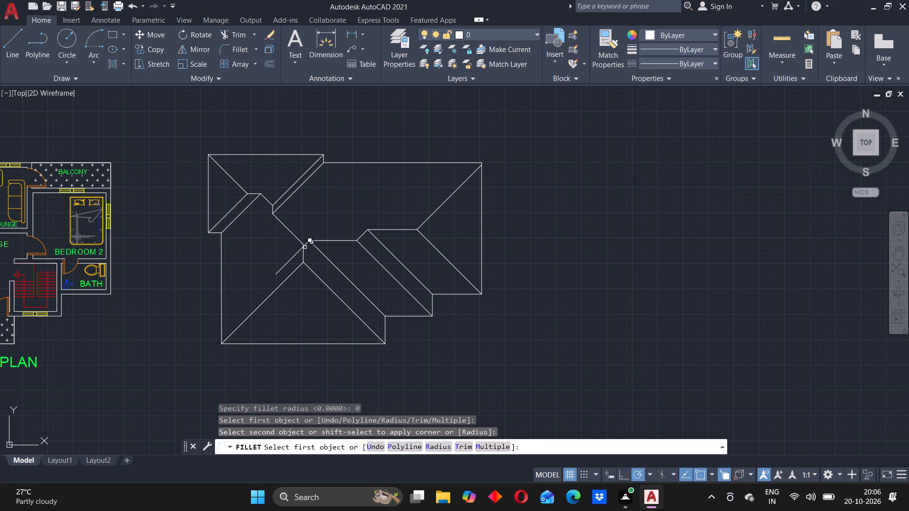
click(306, 245)
click(302, 255)
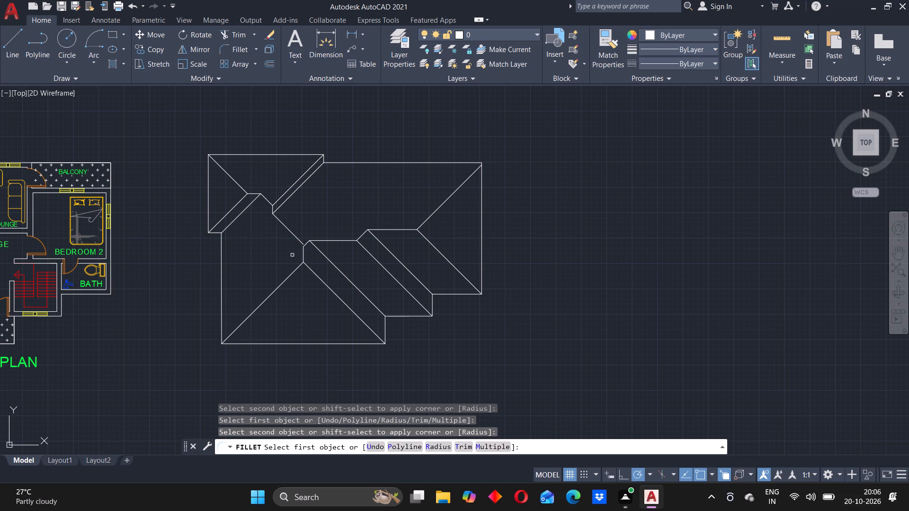
scroll(285, 249, up, 1)
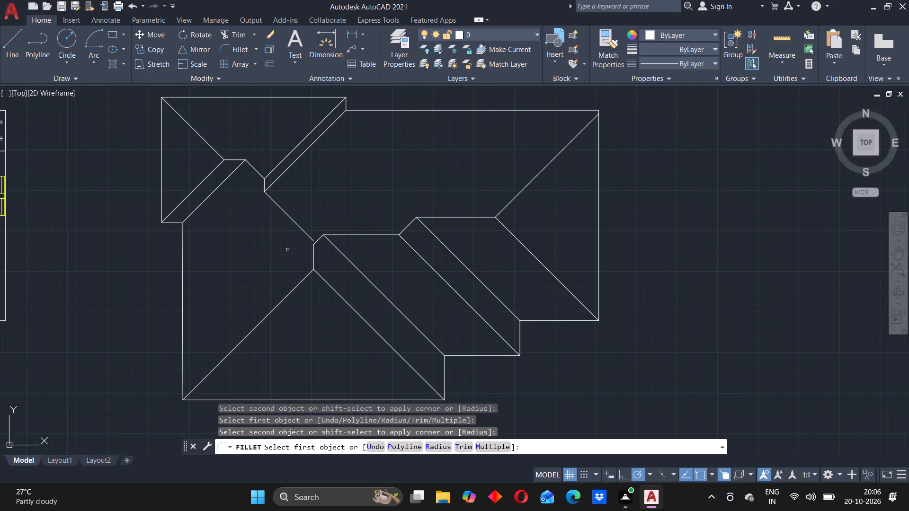
key(Escape)
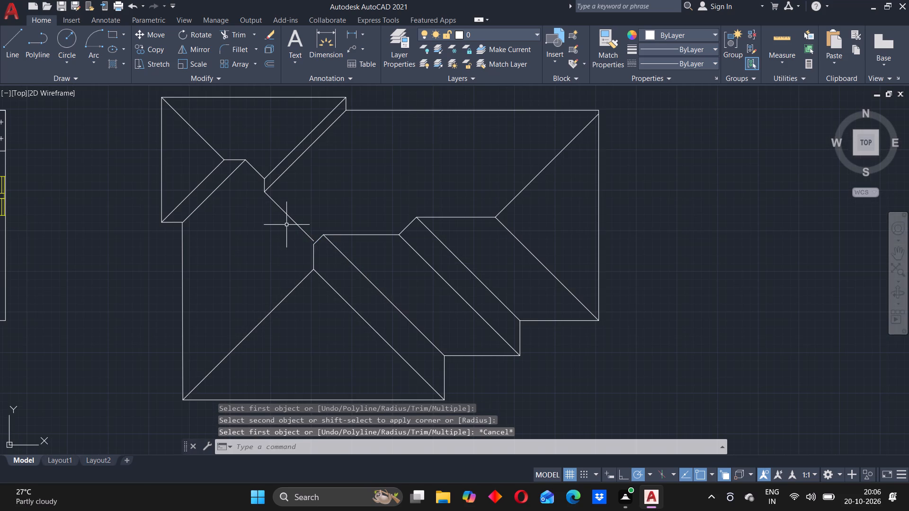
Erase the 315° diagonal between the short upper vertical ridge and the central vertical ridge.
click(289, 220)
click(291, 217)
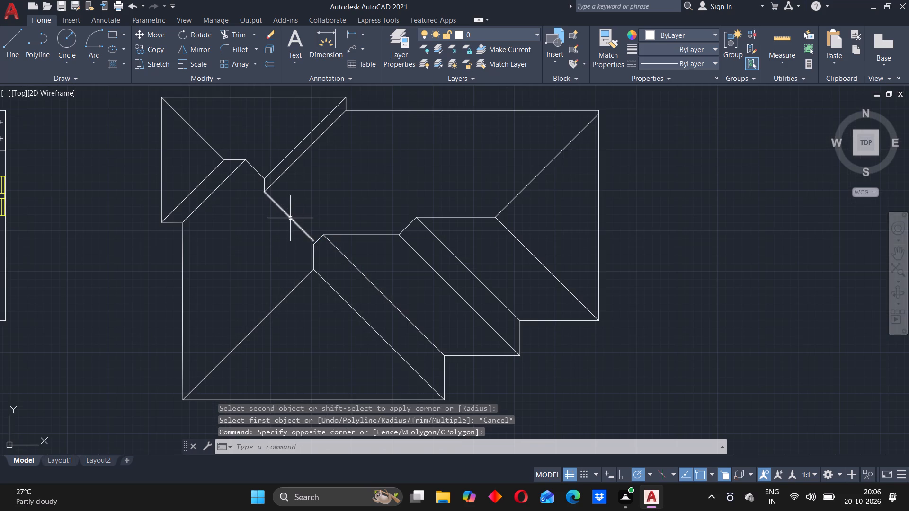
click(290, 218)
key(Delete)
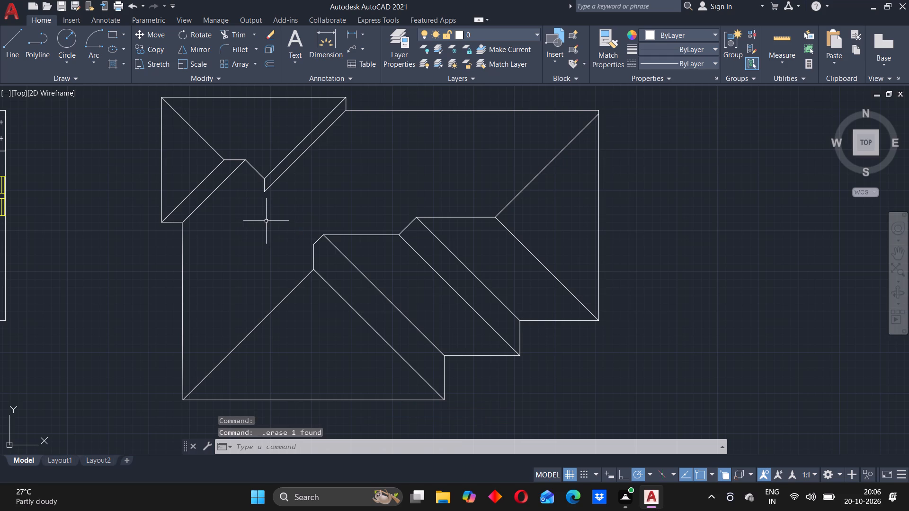
Draw a line from the lower end of the short upper vertical ridge to the upper end of the central vertical ridge.
key(l)
key(Return)
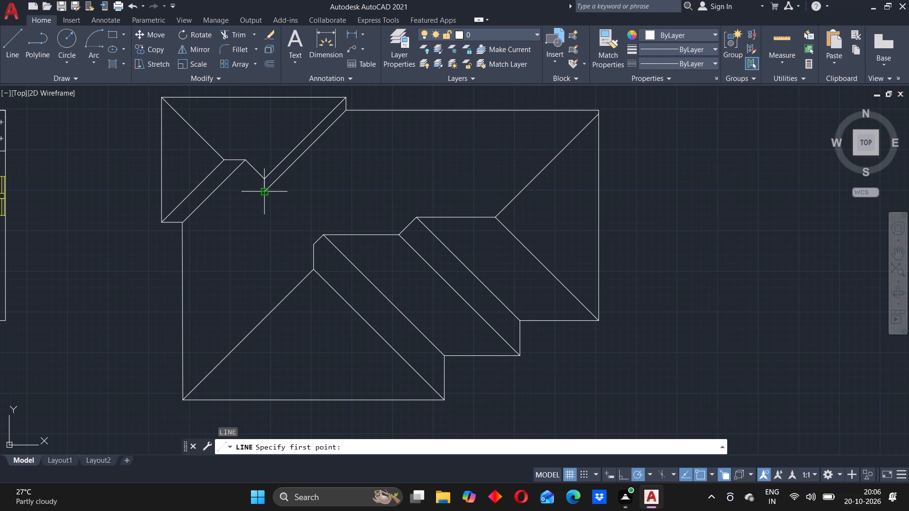
click(265, 194)
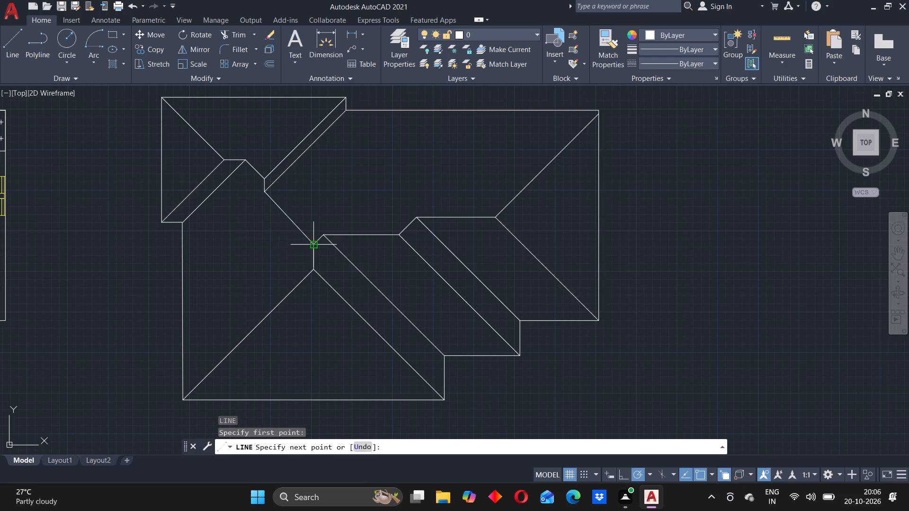
click(313, 243)
key(Escape)
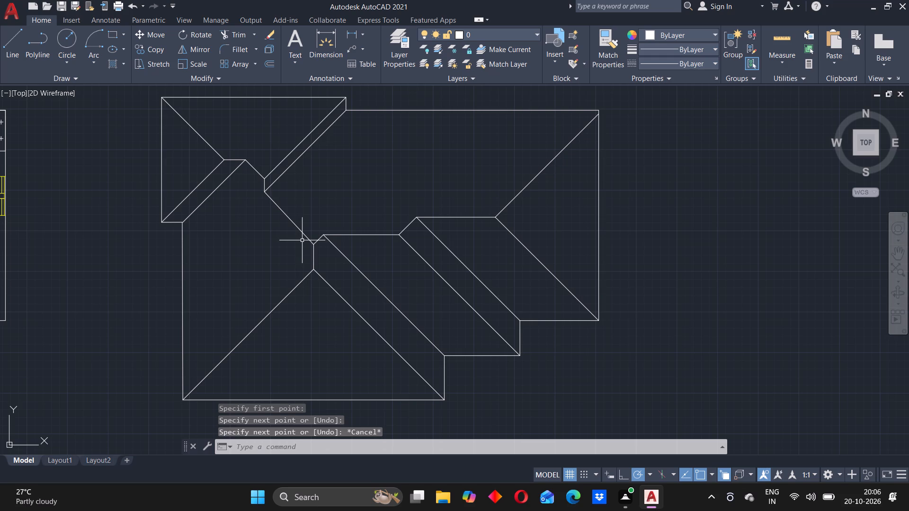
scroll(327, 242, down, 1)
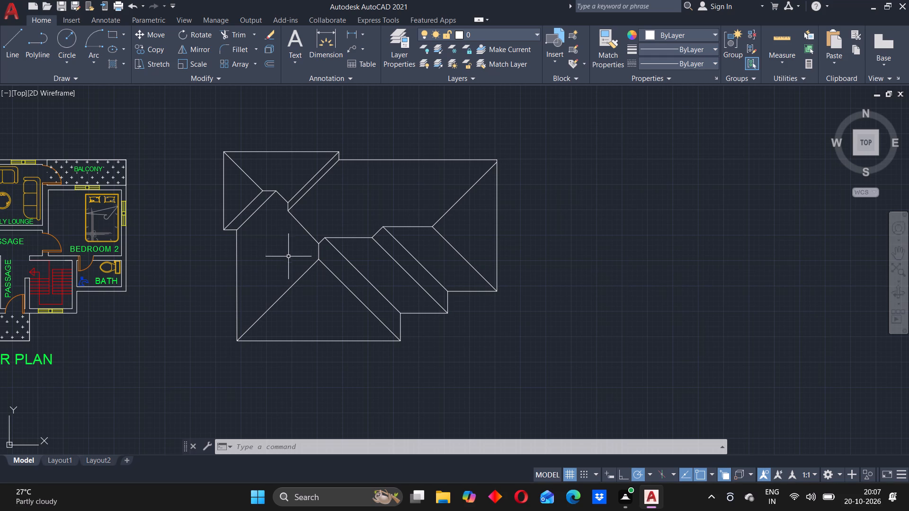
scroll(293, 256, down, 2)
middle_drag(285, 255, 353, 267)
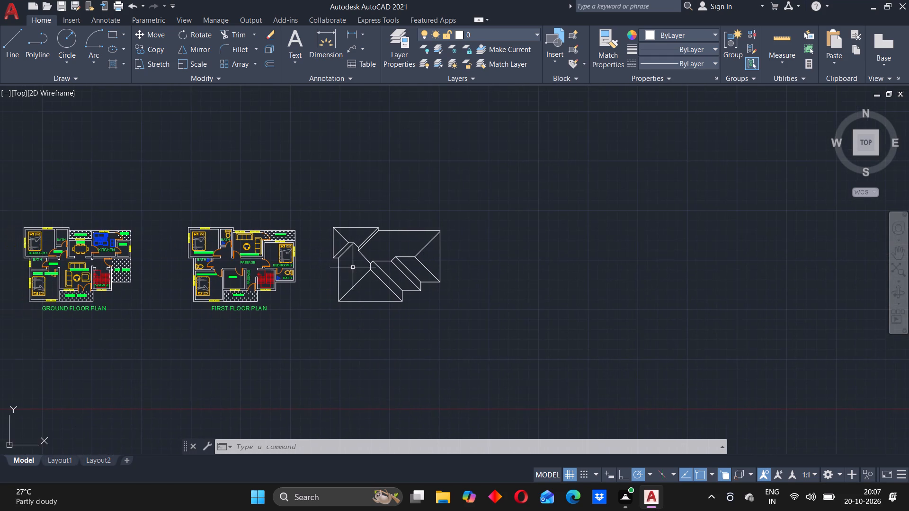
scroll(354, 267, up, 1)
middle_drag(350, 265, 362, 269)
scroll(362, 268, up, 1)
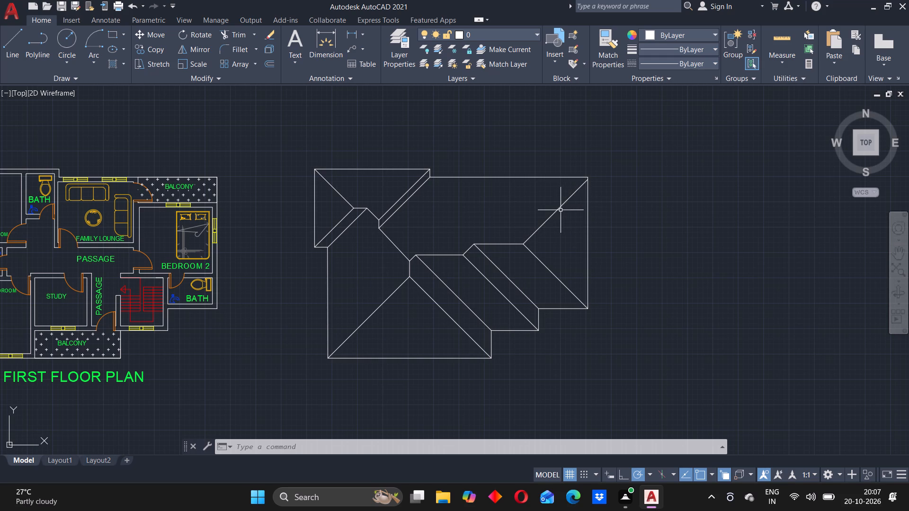
Move the upper-right hip line so its upper end sits on the roof outline's upper-right corner.
scroll(561, 210, up, 2)
click(613, 148)
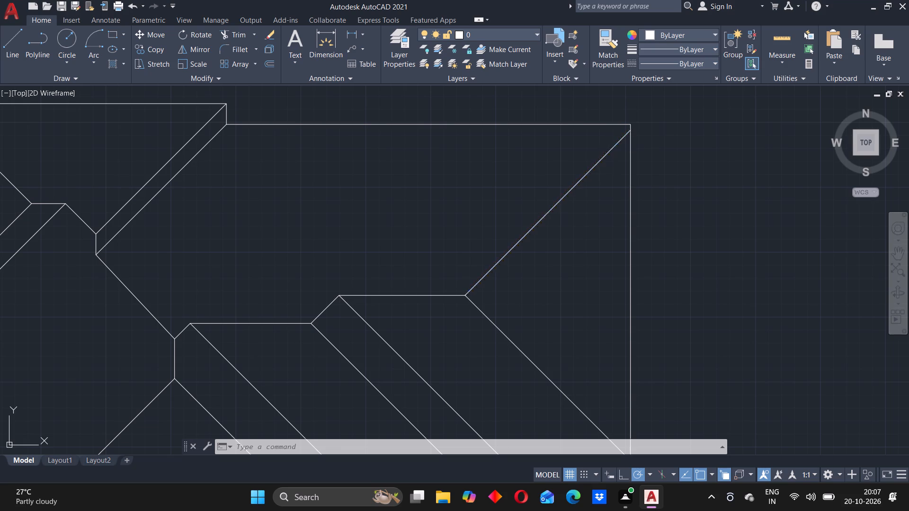
key(m)
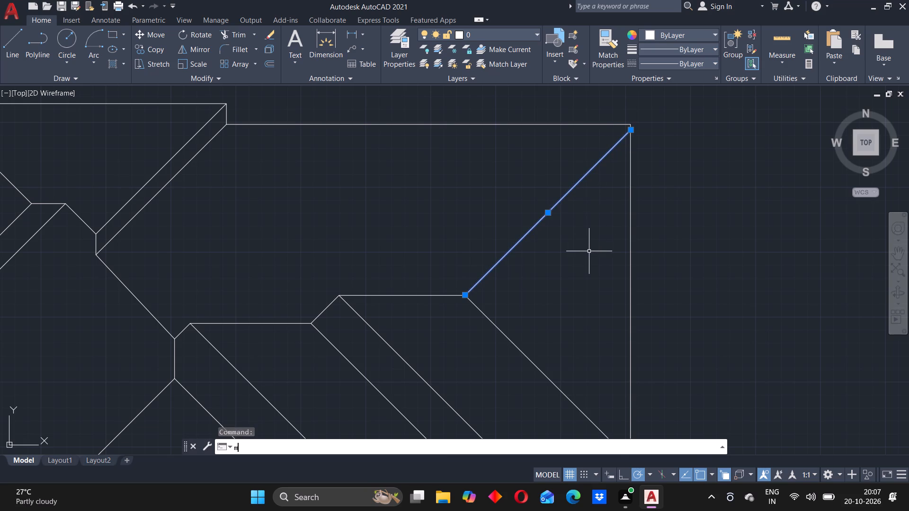
key(Return)
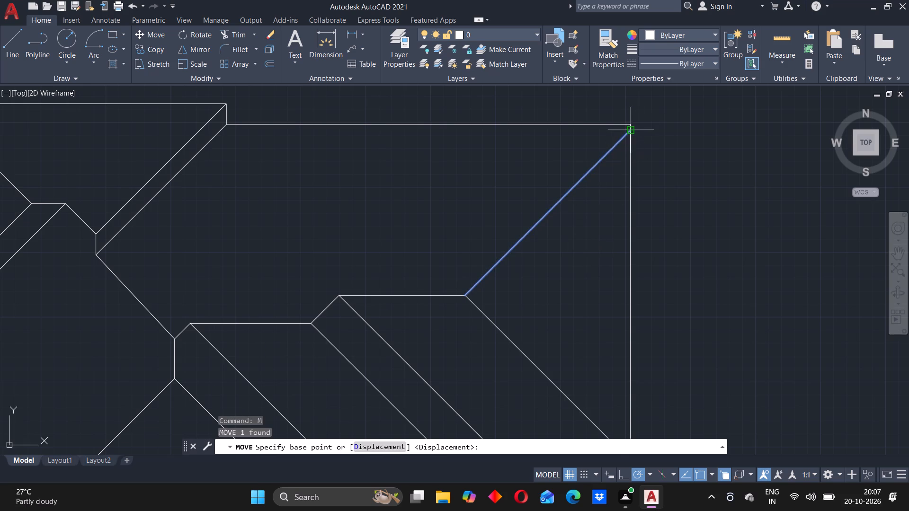
click(632, 133)
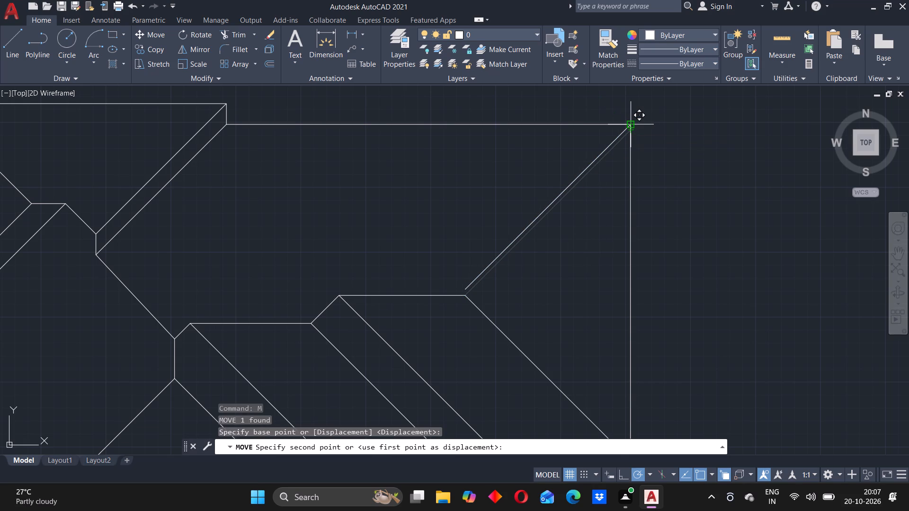
click(628, 126)
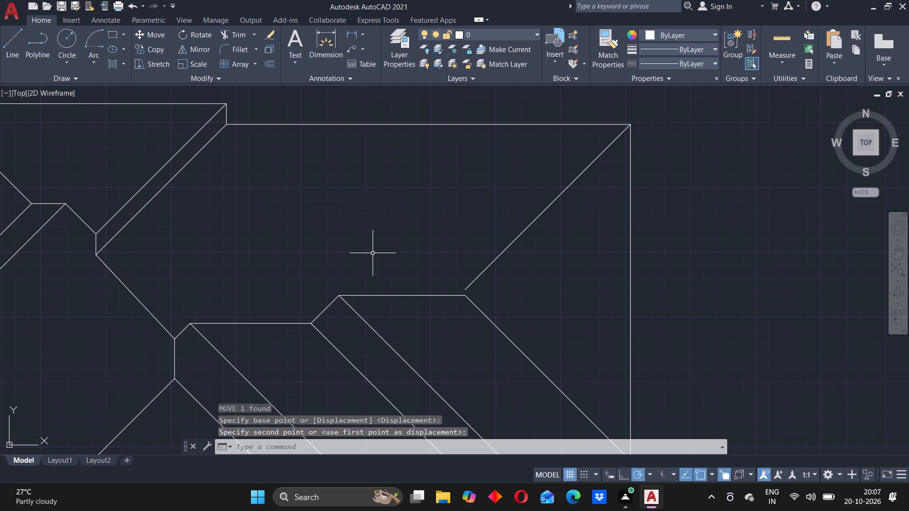
Fillet the two hip lines at the roof's right end together with radius 0.
scroll(450, 241, down, 1)
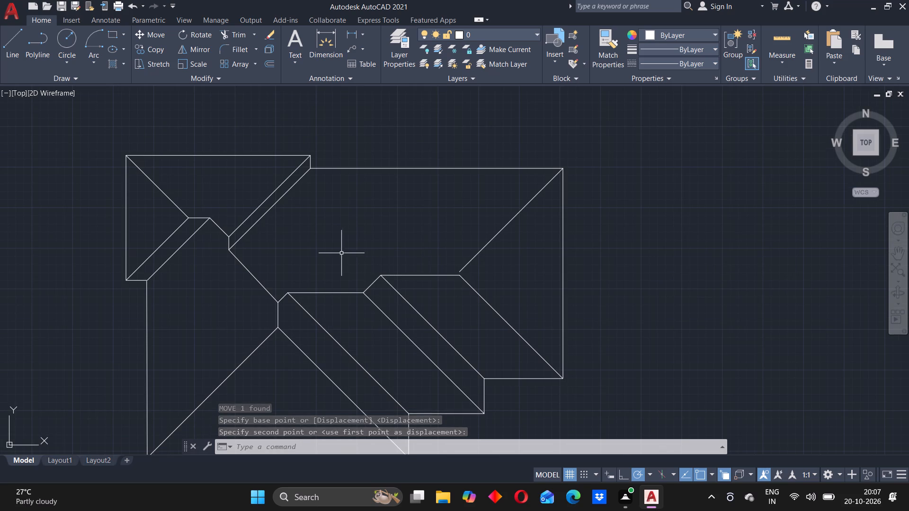
scroll(259, 272, up, 1)
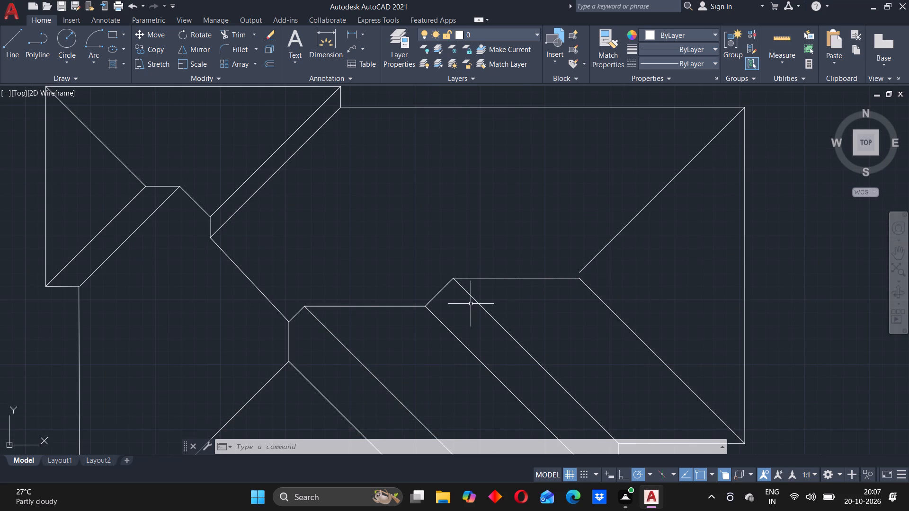
scroll(475, 299, down, 1)
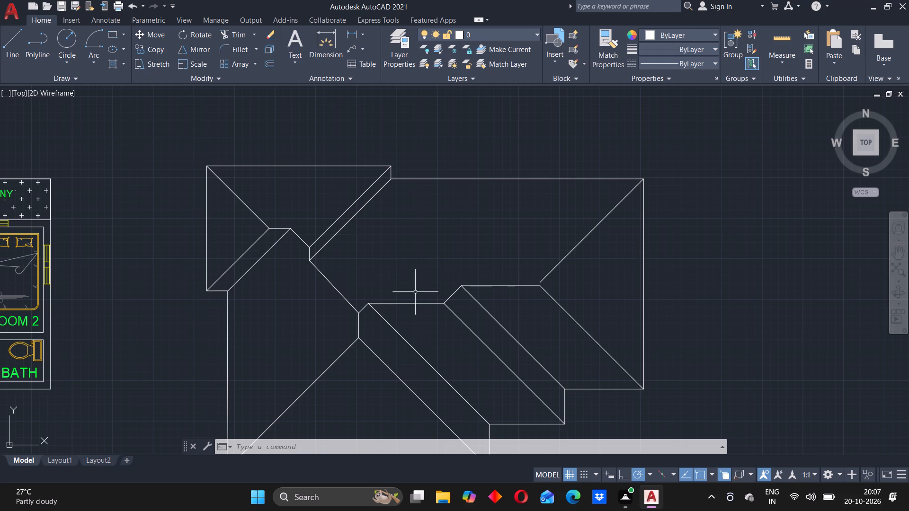
key(f)
key(Return)
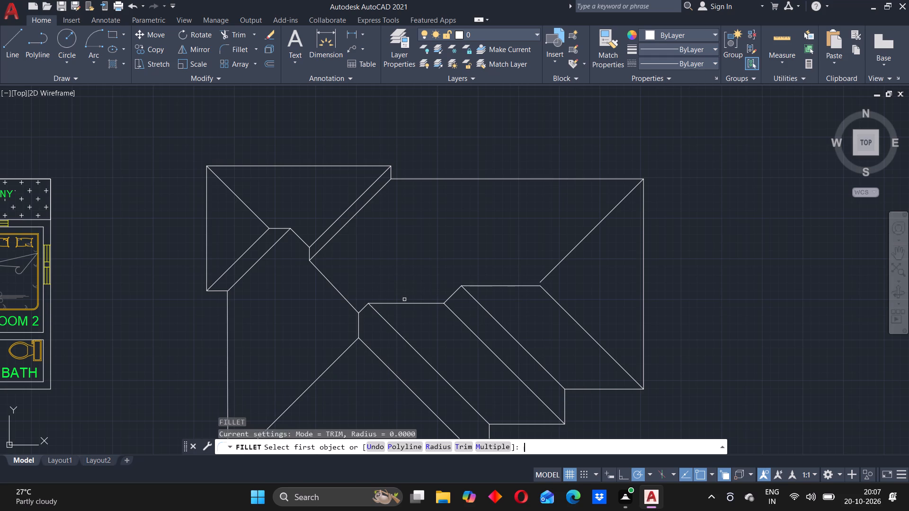
right_click(688, 244)
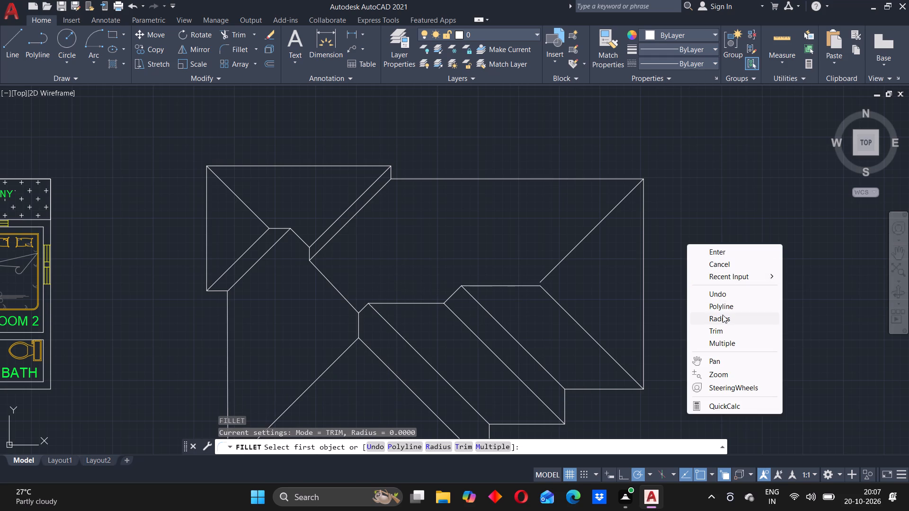
click(722, 315)
key(0)
key(Return)
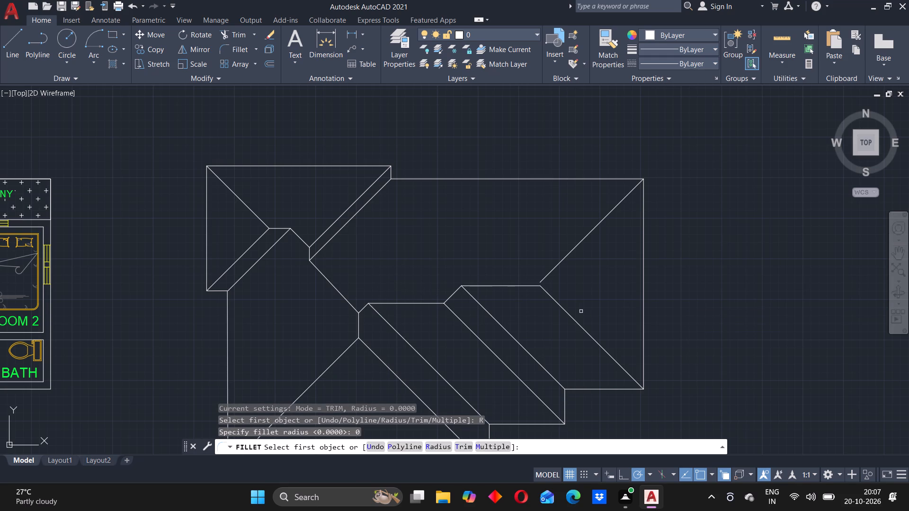
click(568, 315)
click(556, 268)
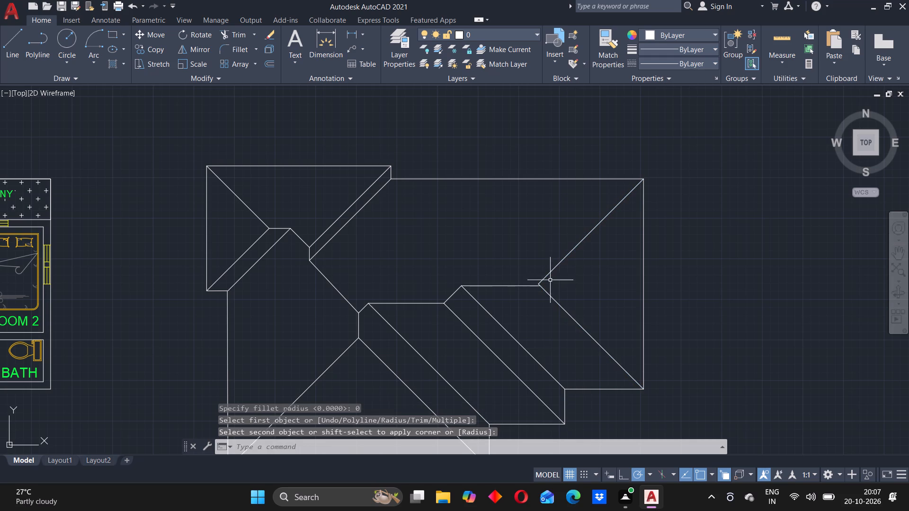
key(Escape)
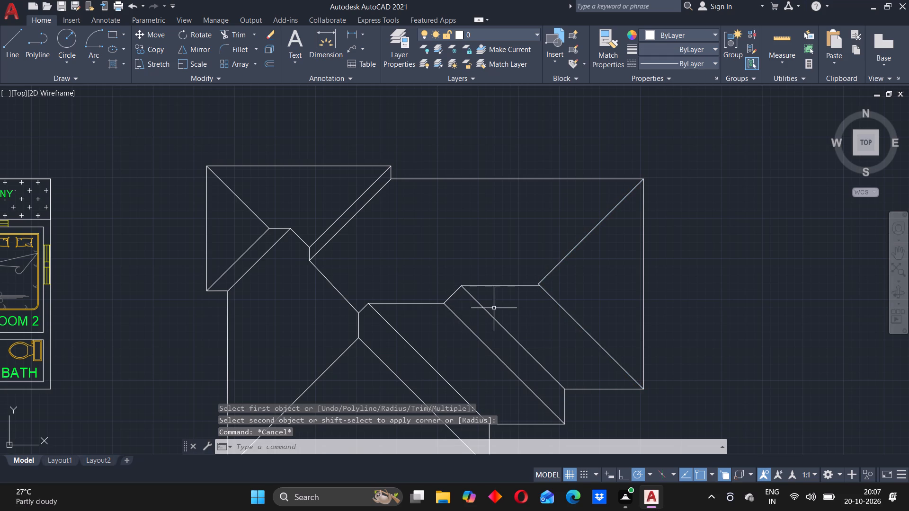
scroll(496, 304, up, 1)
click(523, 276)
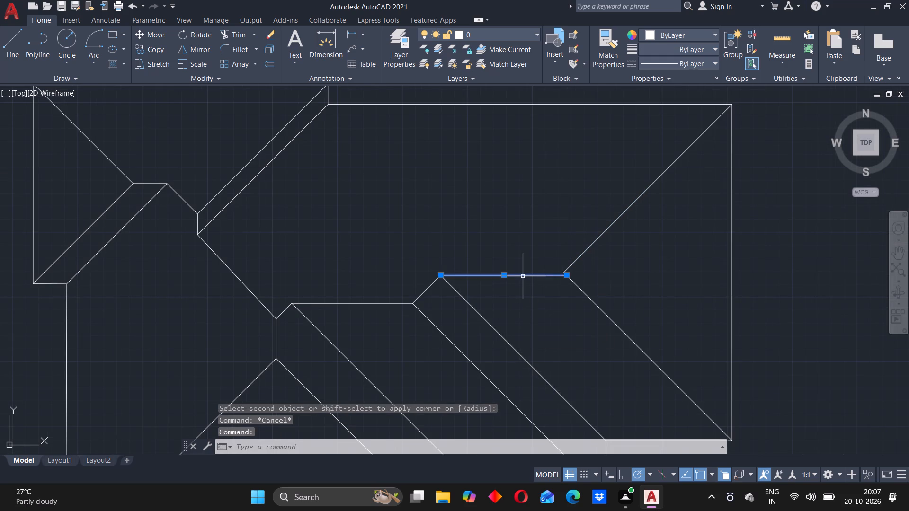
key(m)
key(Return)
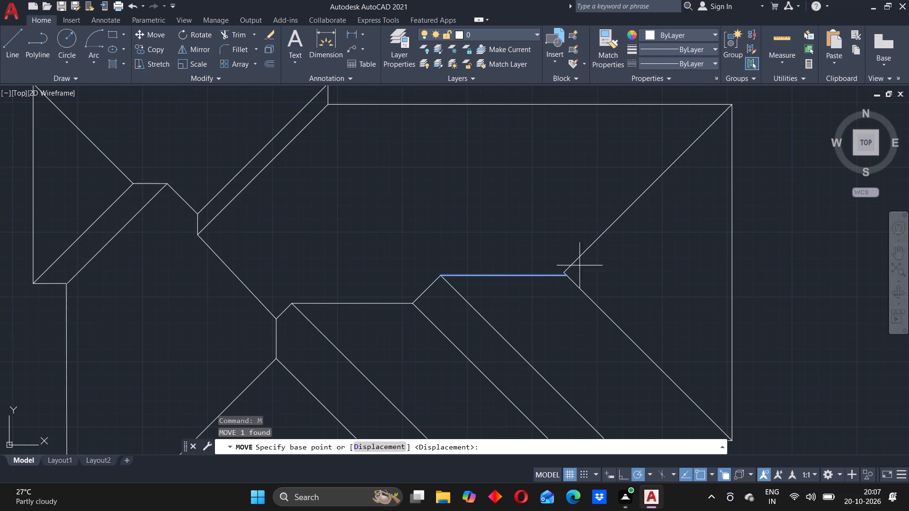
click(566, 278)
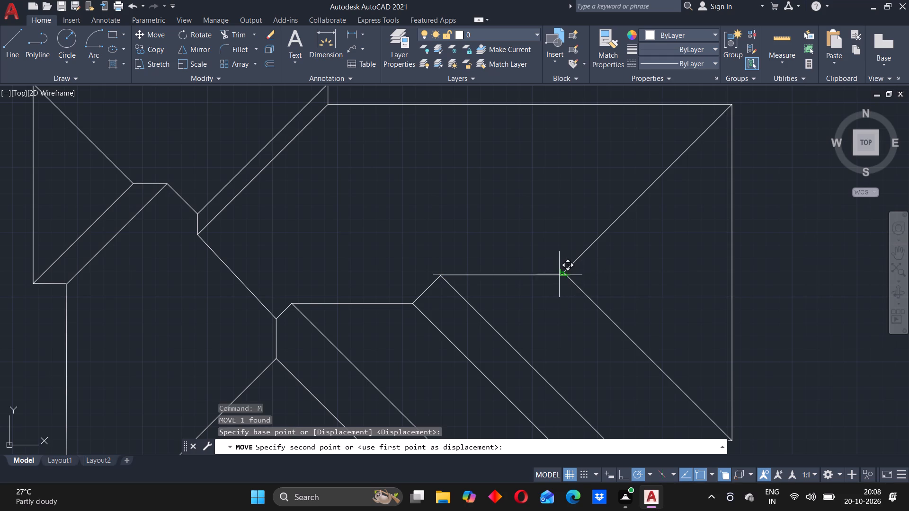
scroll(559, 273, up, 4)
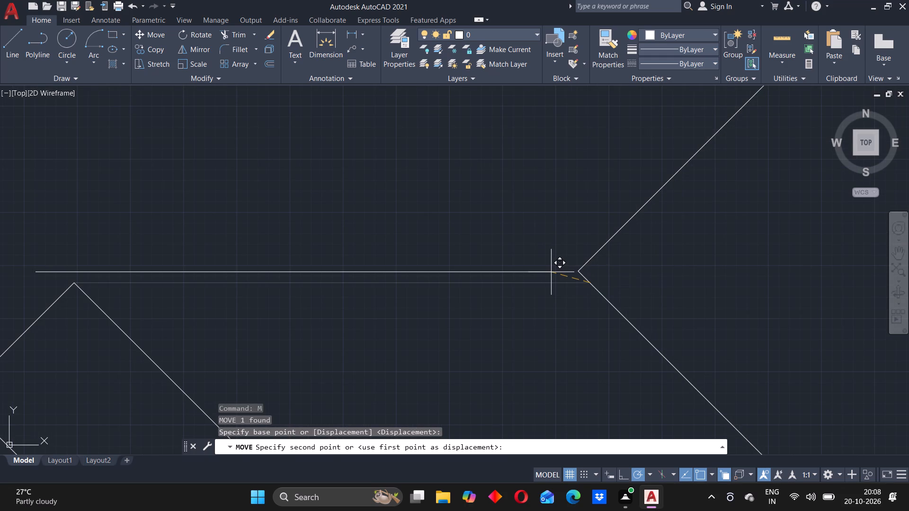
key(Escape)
Move the right-hand horizontal ridge by its right end onto the meeting point of the two right-end hip lines.
click(549, 282)
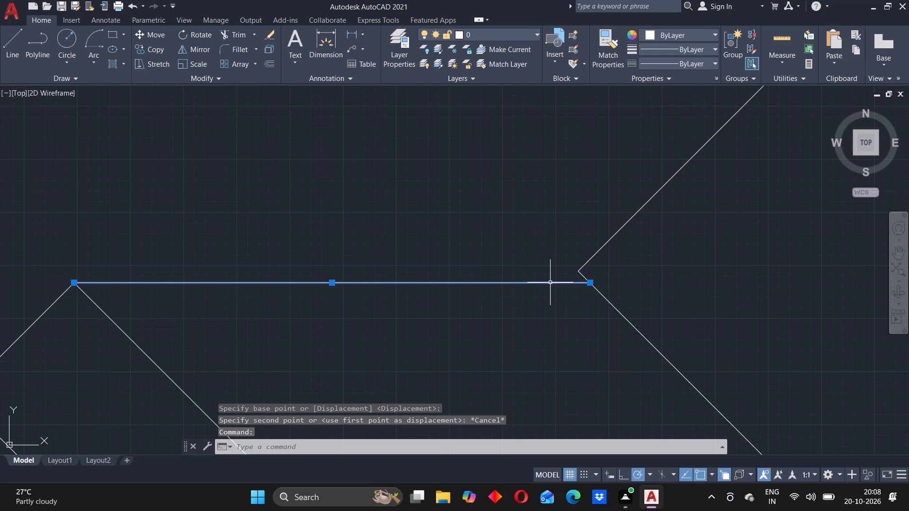
key(m)
key(Return)
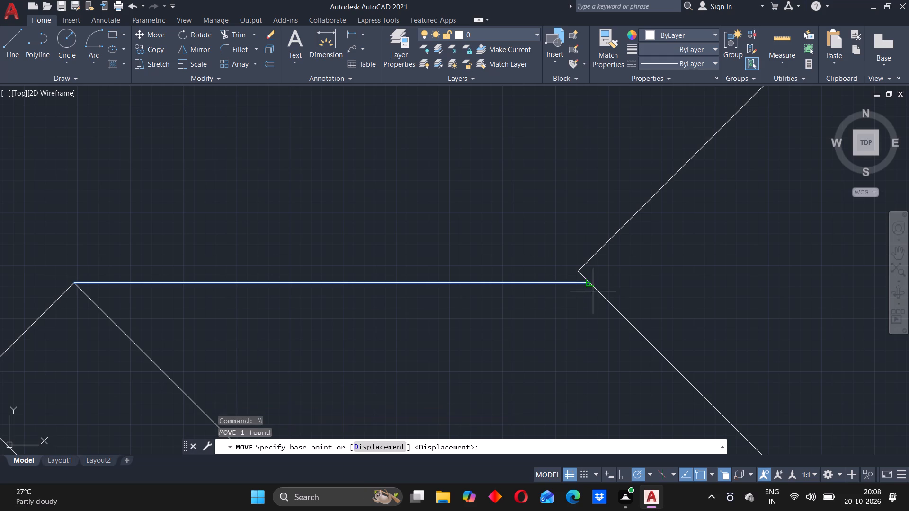
scroll(593, 291, up, 3)
click(582, 258)
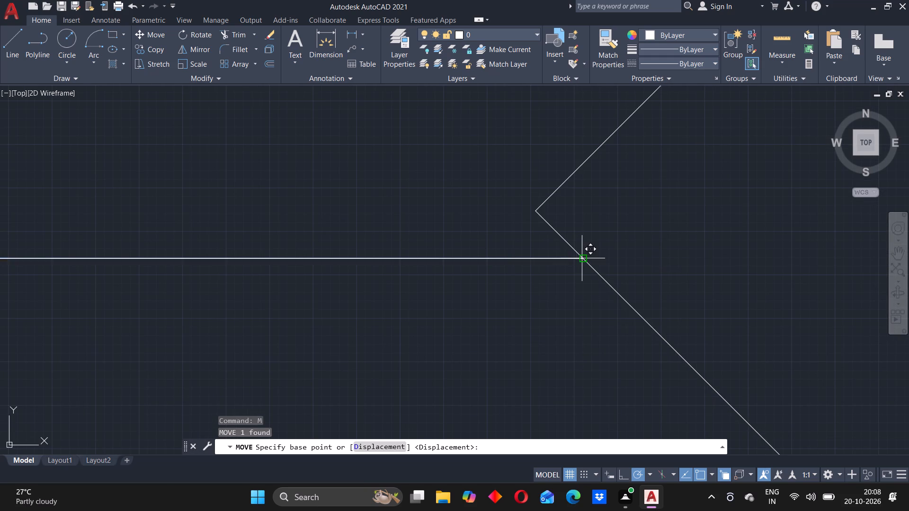
click(533, 211)
Fillet the right-hand horizontal ridge with the diagonal running down-right from near its left end, using radius 0.
scroll(415, 258, down, 5)
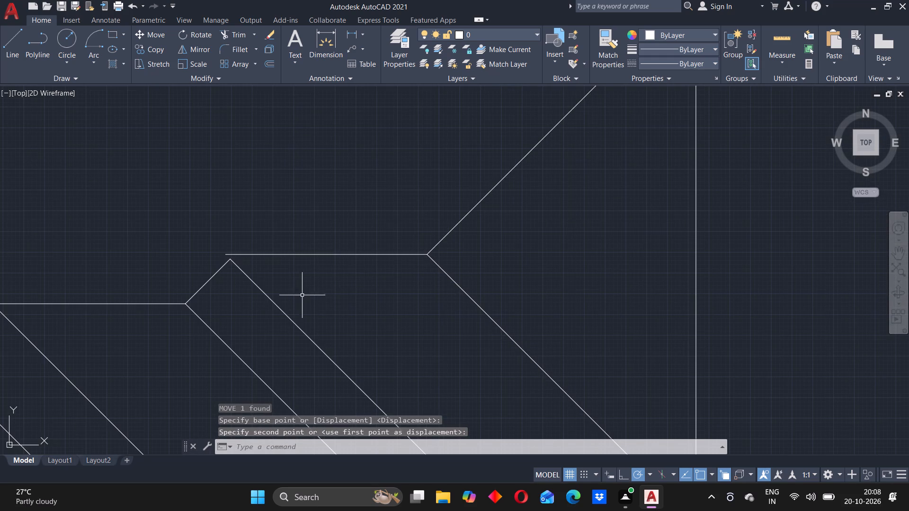
scroll(293, 296, down, 2)
middle_drag(293, 295, 329, 283)
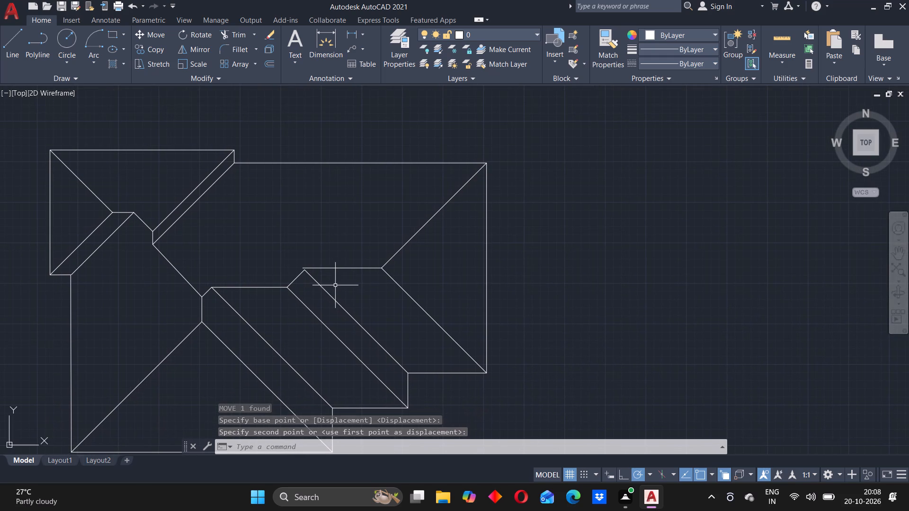
key(f)
key(Return)
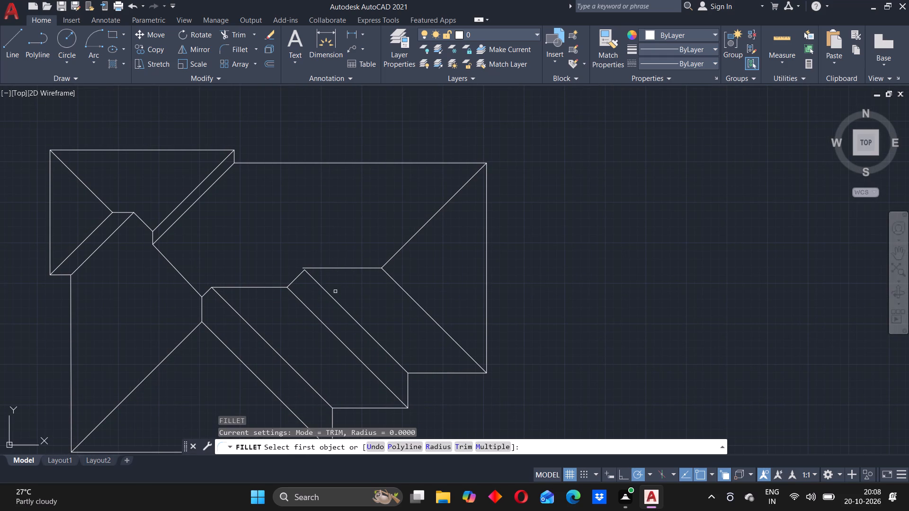
key(0)
key(Return)
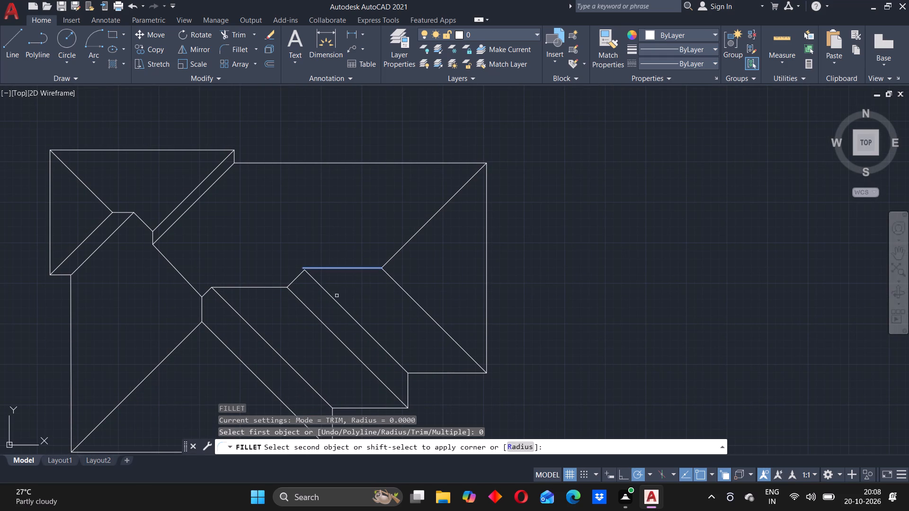
click(330, 293)
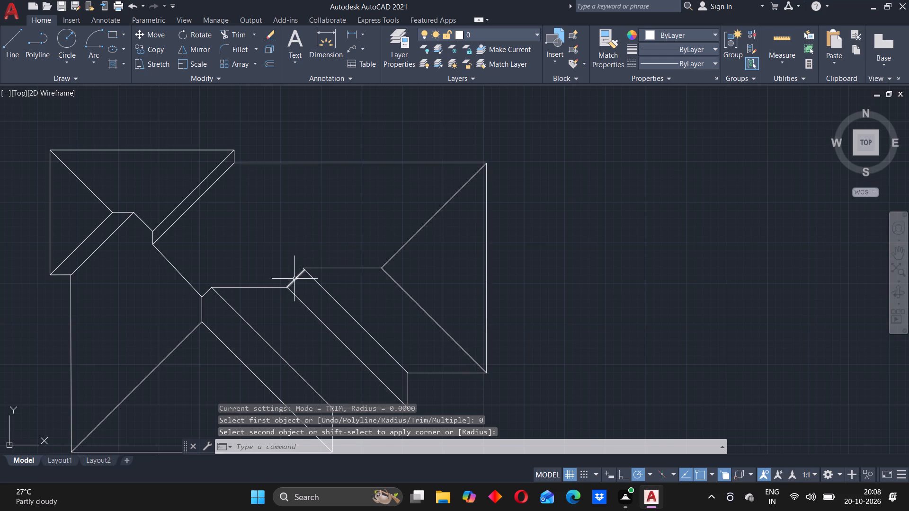
Move the short 45° connecting line by its upper end onto the left end of the right-hand horizontal ridge.
scroll(294, 278, down, 2)
scroll(296, 279, up, 5)
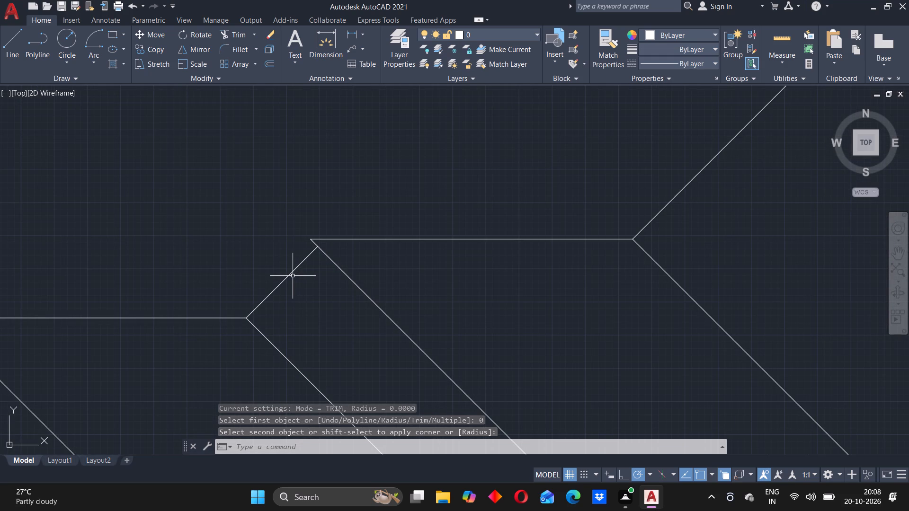
click(295, 272)
key(m)
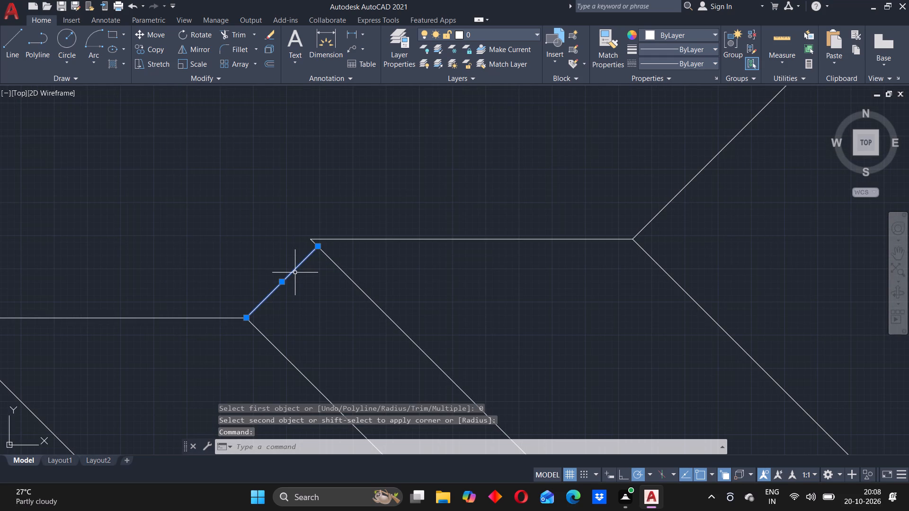
key(Return)
scroll(315, 252, up, 3)
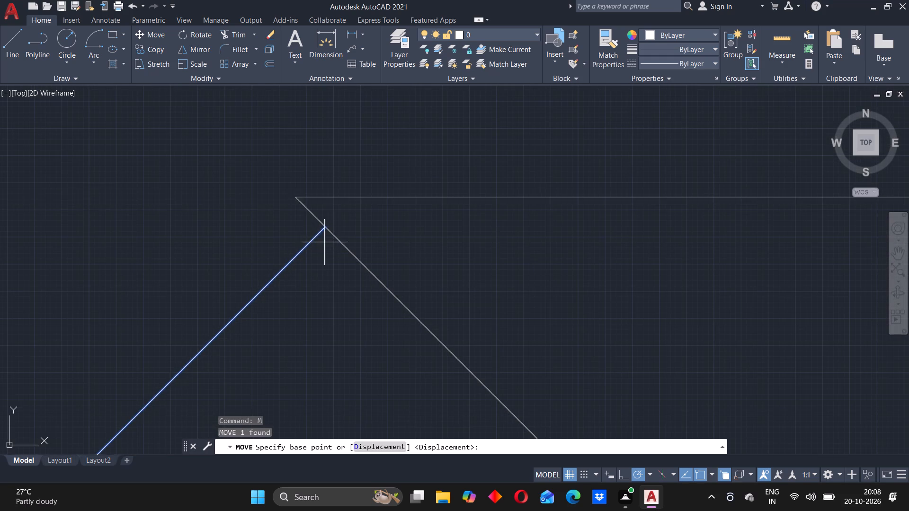
click(322, 229)
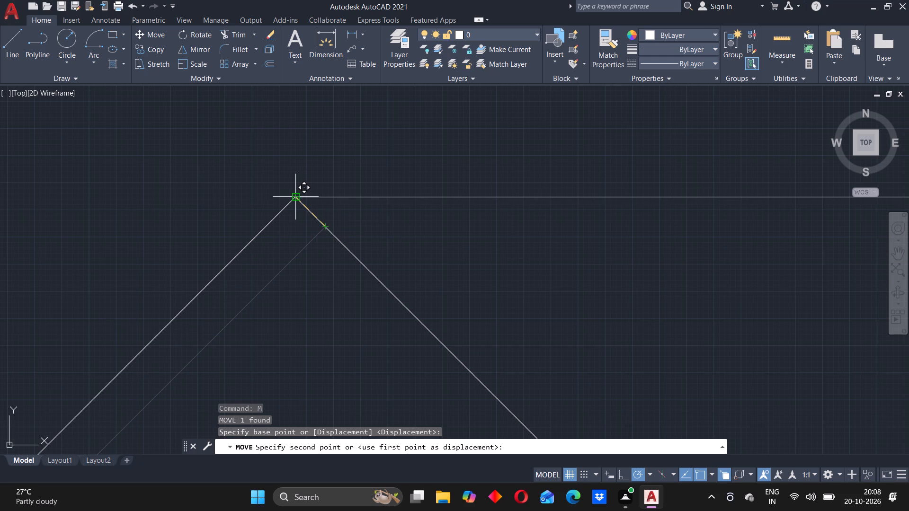
click(298, 198)
Fillet the short 45° connecting line's lower end with the adjacent down-right diagonal, using radius 0.
scroll(294, 220, down, 5)
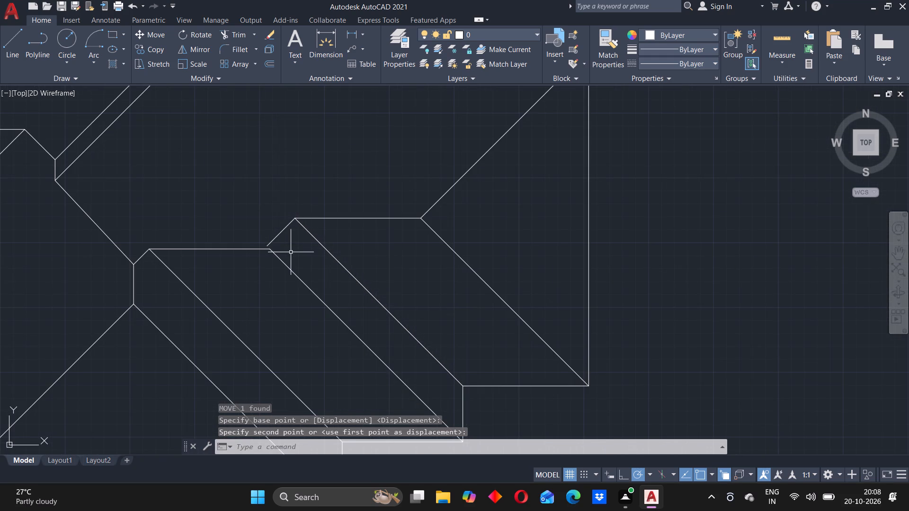
middle_drag(291, 253, 299, 248)
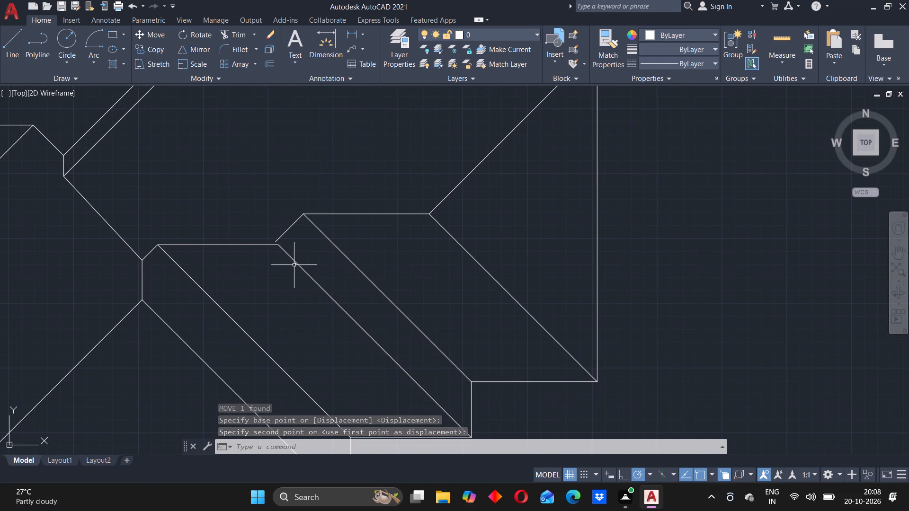
key(f)
key(Return)
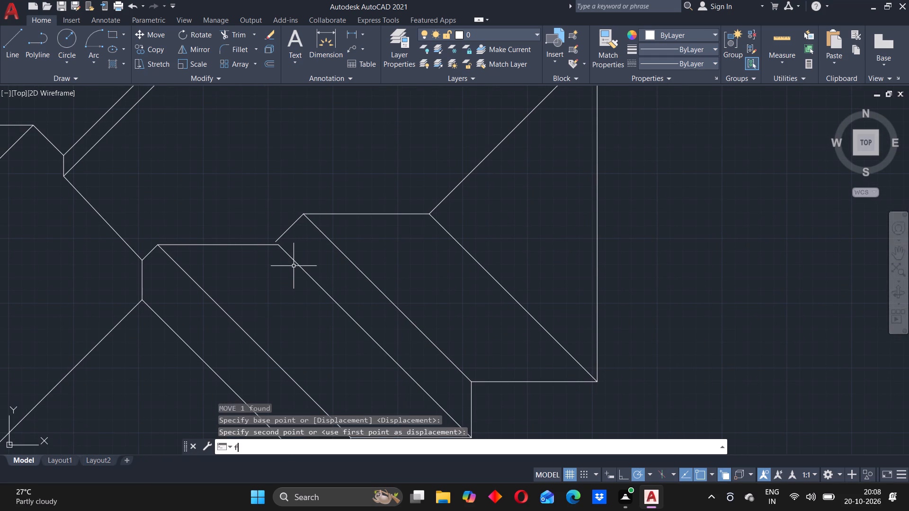
click(293, 261)
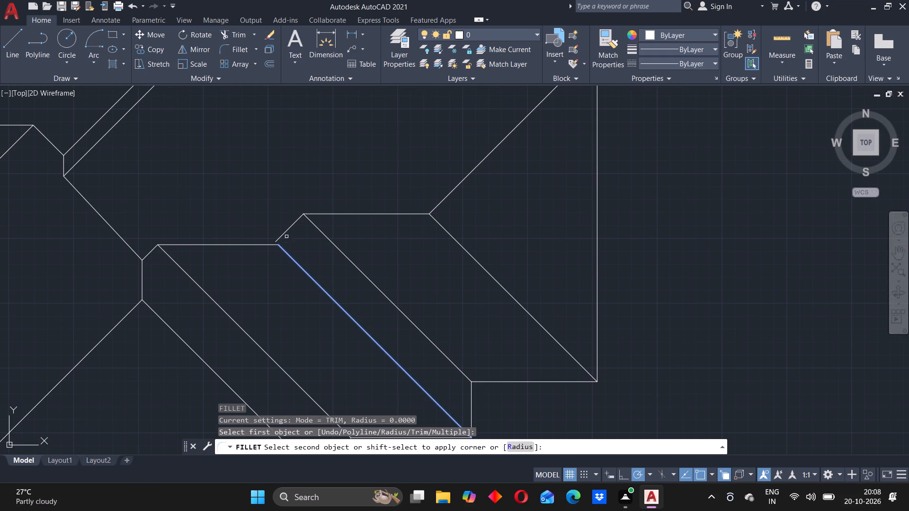
click(286, 234)
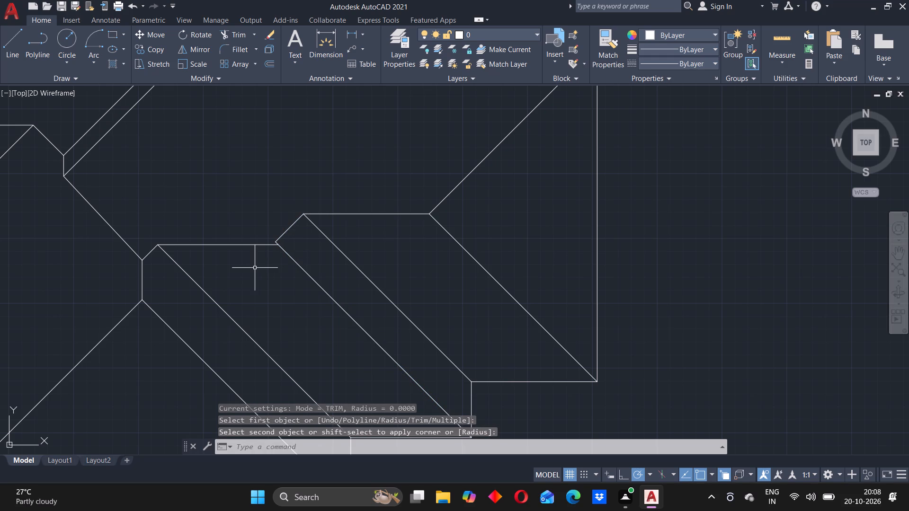
key(Escape)
Move the middle horizontal ridge by its right end onto the lower end of the adjoining short 45° connecting line.
click(247, 245)
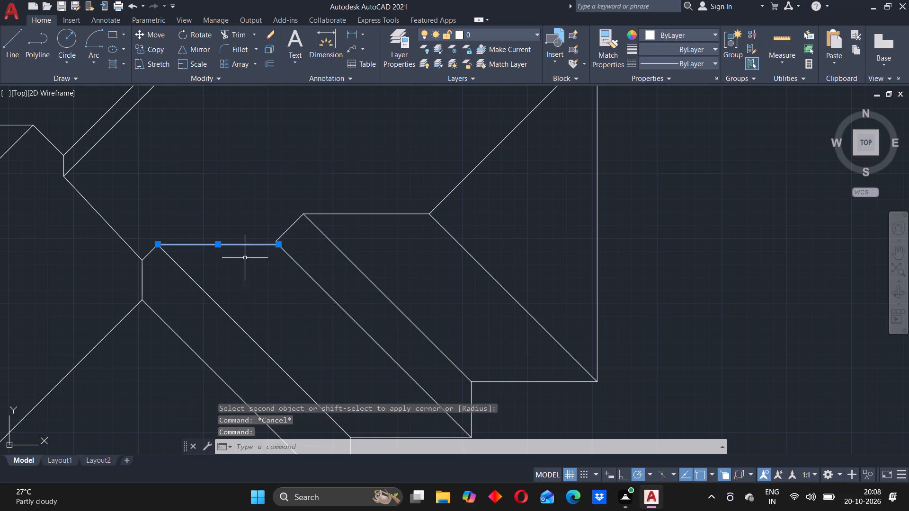
key(m)
key(Return)
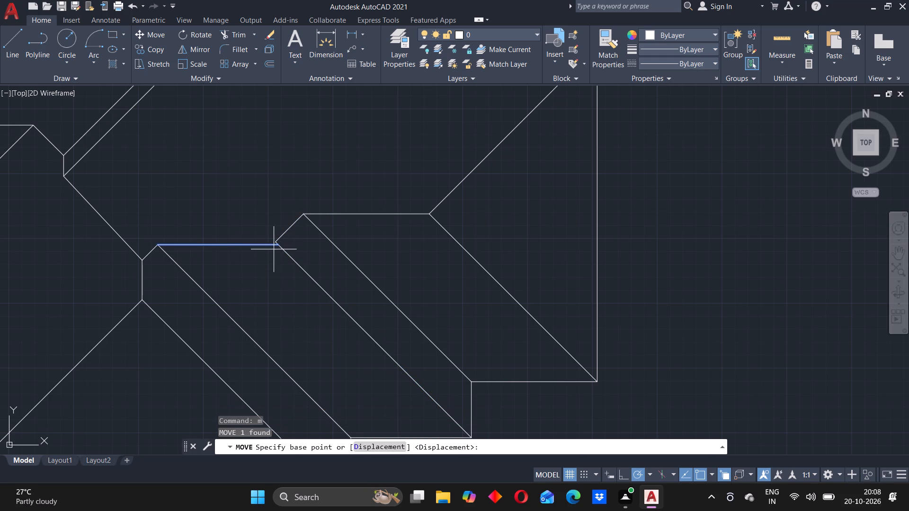
scroll(273, 248, up, 3)
click(293, 234)
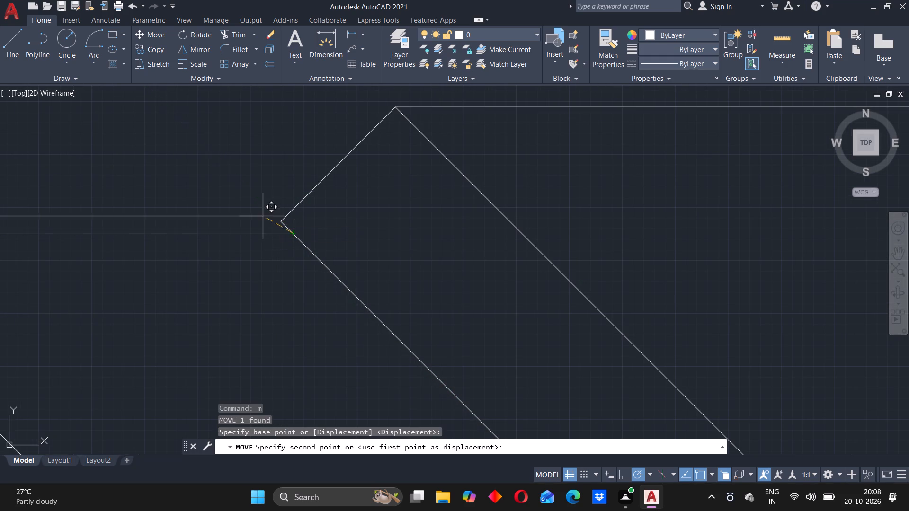
click(280, 220)
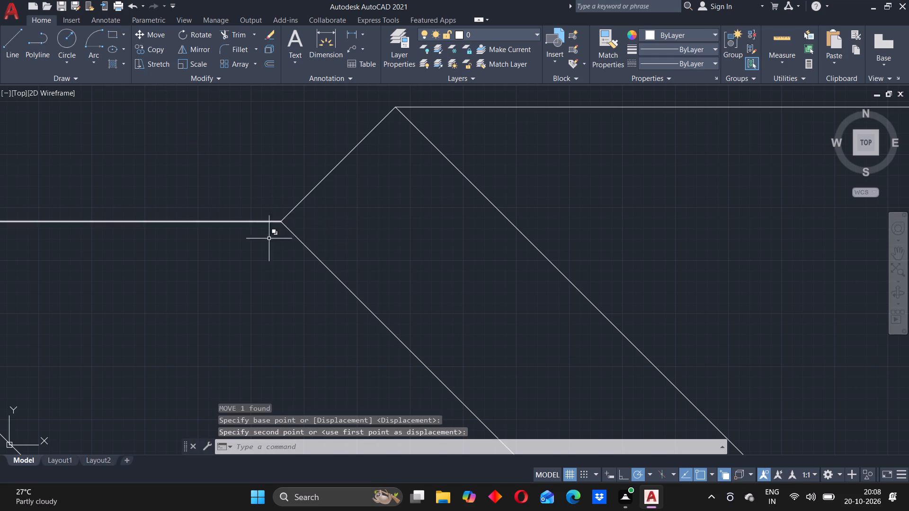
Fillet the middle horizontal ridge with the down-right diagonal near its left end, using radius 0.
scroll(256, 254, down, 4)
middle_drag(228, 261, 287, 269)
scroll(260, 268, up, 2)
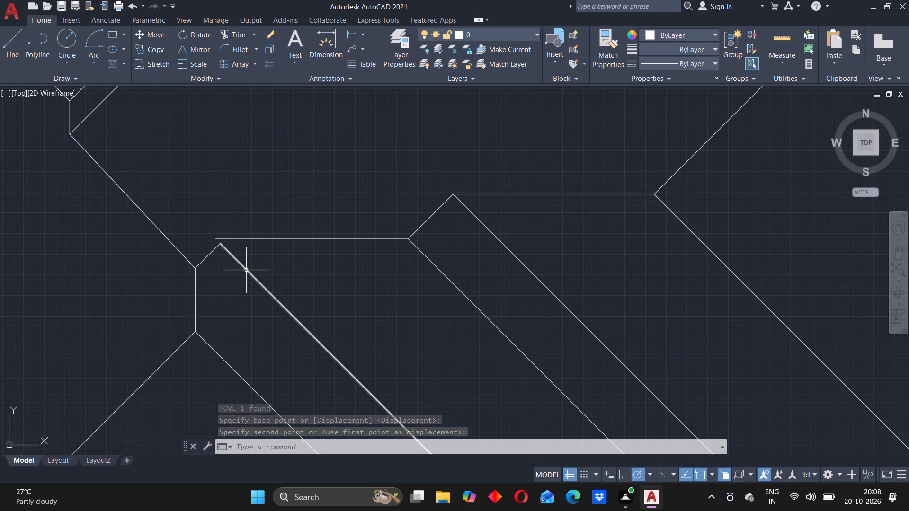
key(f)
key(Return)
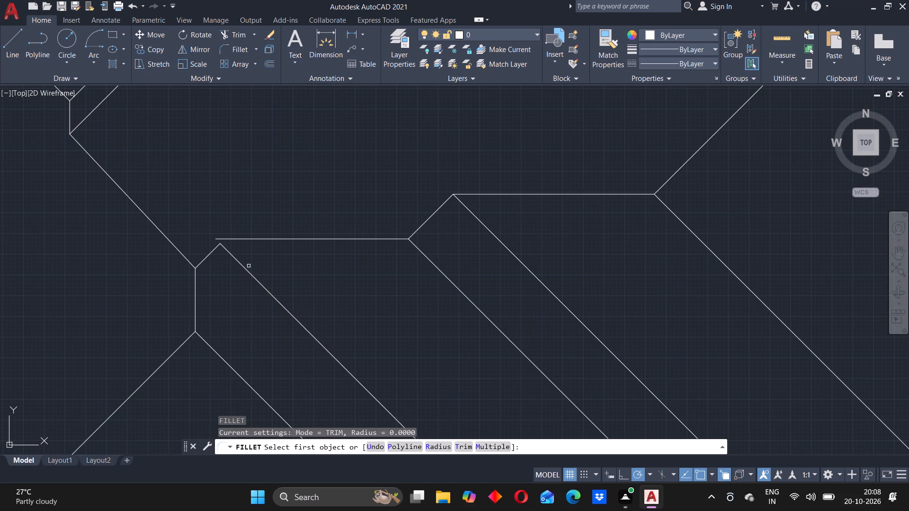
click(248, 269)
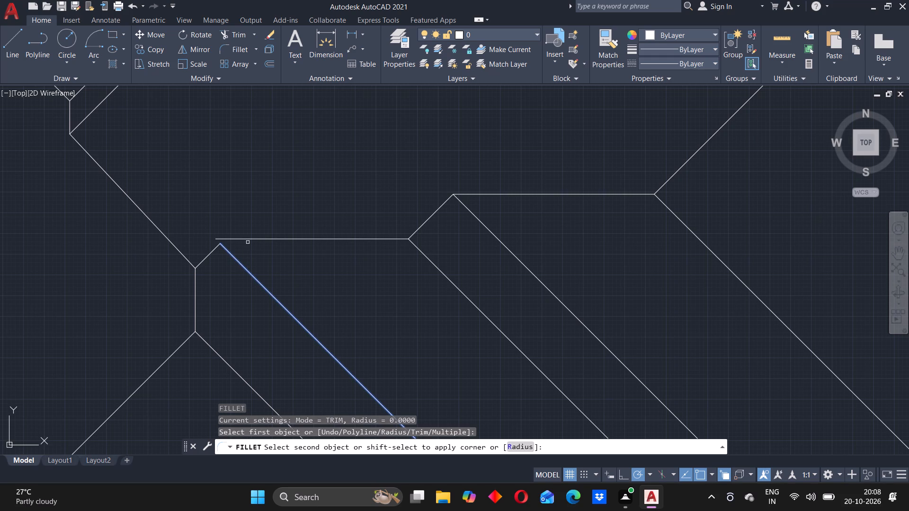
click(251, 239)
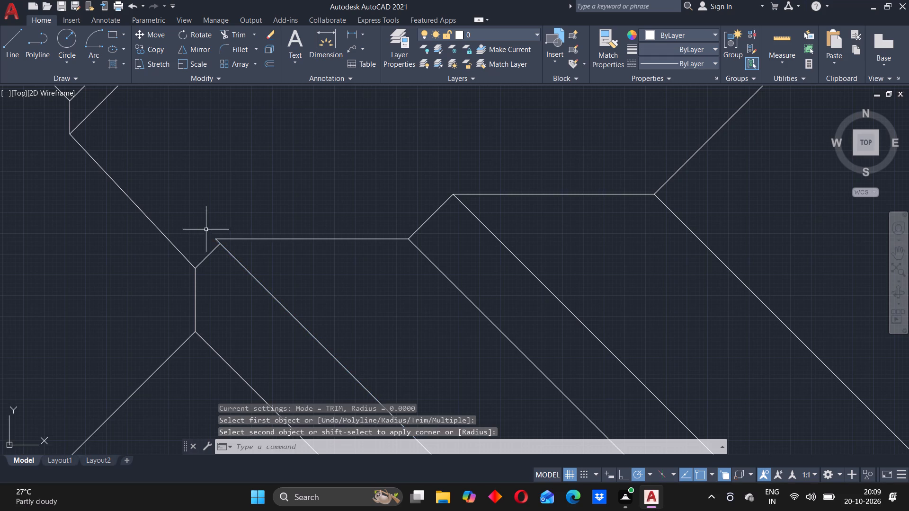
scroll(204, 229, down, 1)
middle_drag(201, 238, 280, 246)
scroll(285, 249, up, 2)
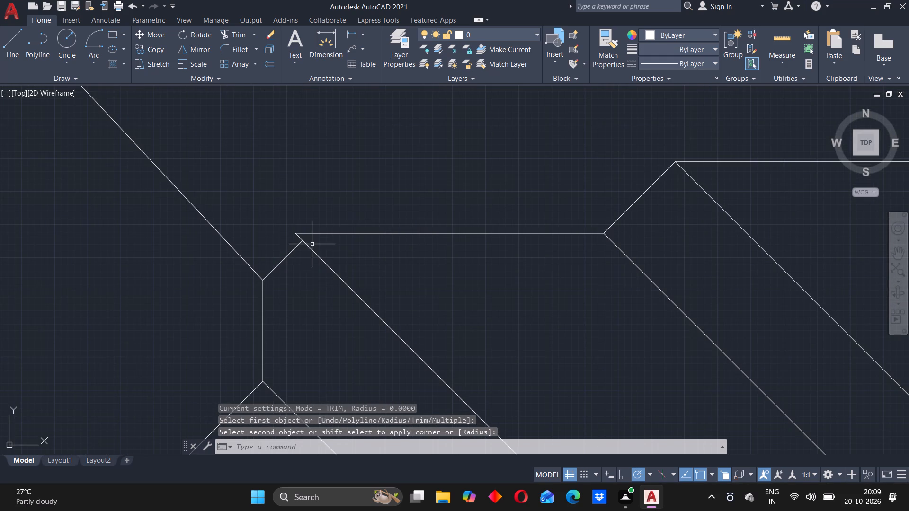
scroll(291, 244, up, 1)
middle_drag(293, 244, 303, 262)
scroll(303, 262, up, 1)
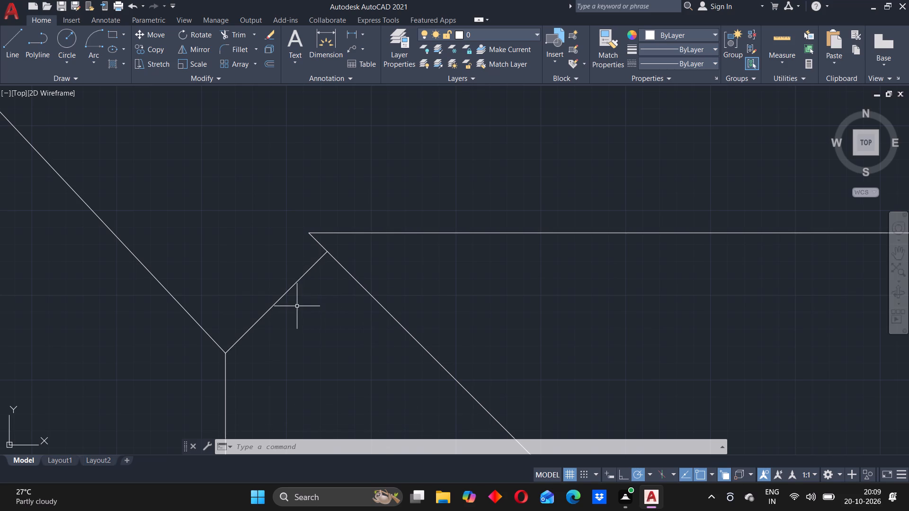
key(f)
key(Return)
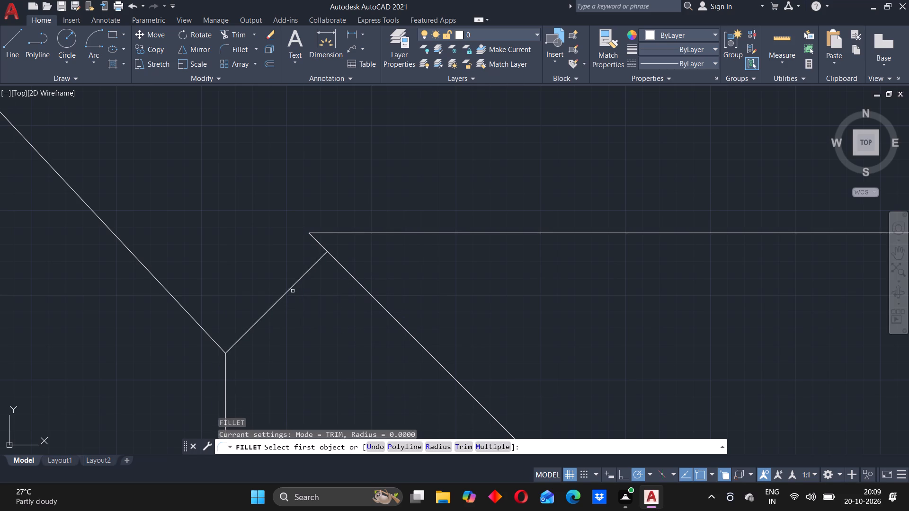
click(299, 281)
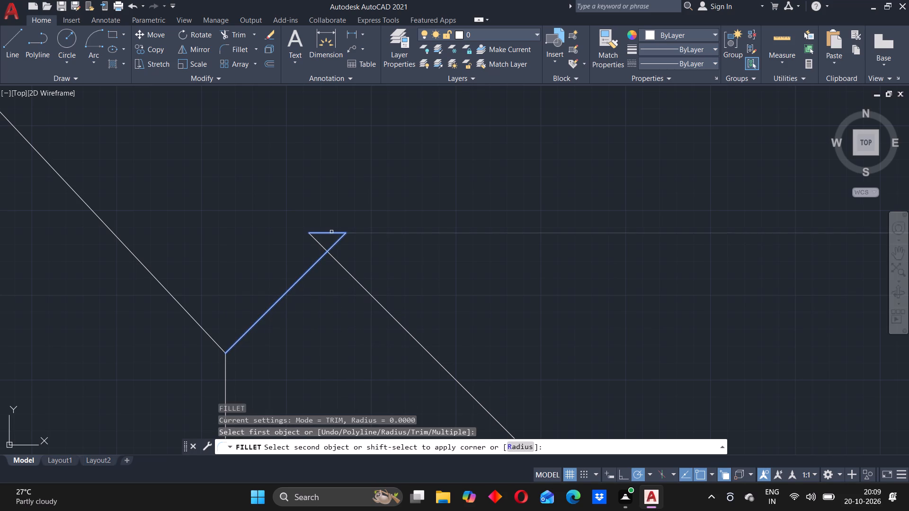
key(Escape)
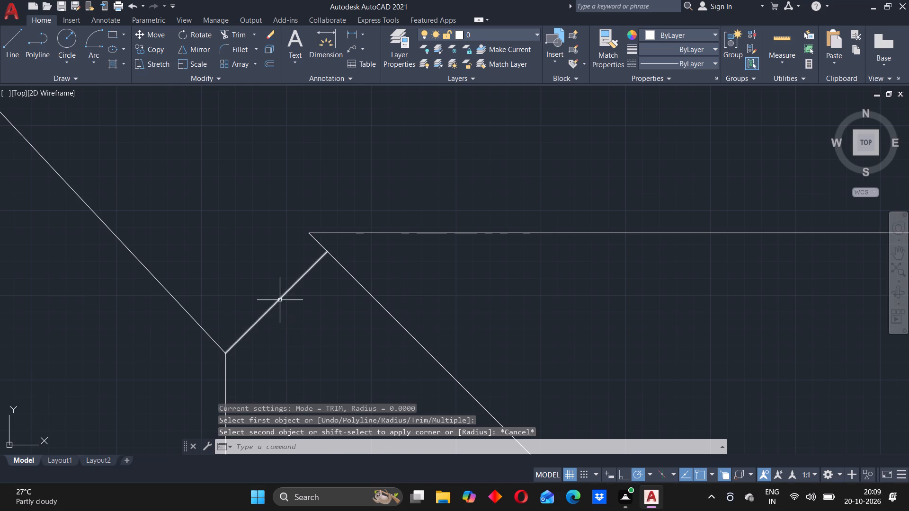
Move the short 45° line beside the middle ridge by its upper end onto that ridge's left end.
click(280, 299)
key(m)
key(Return)
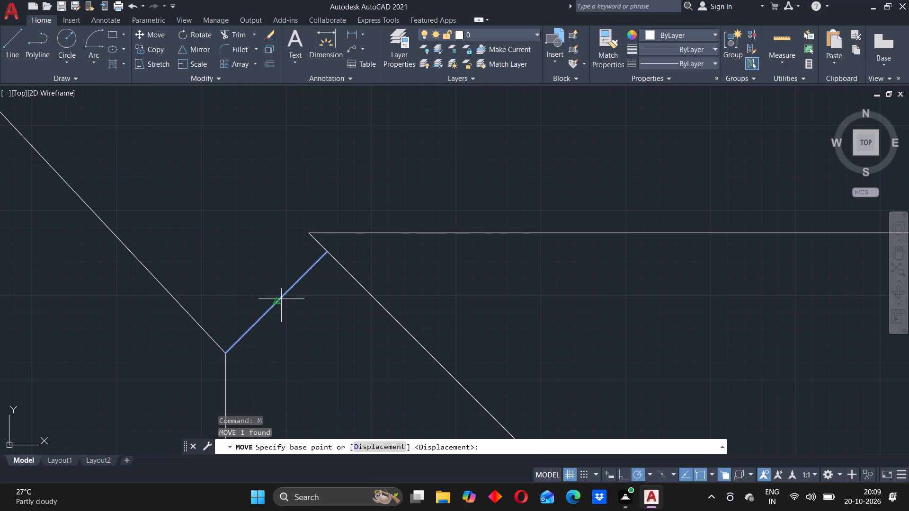
click(330, 252)
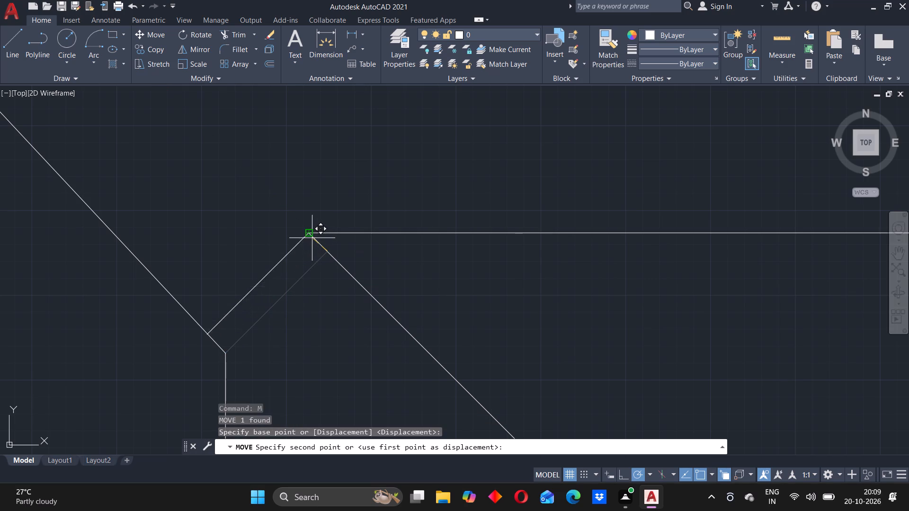
click(309, 236)
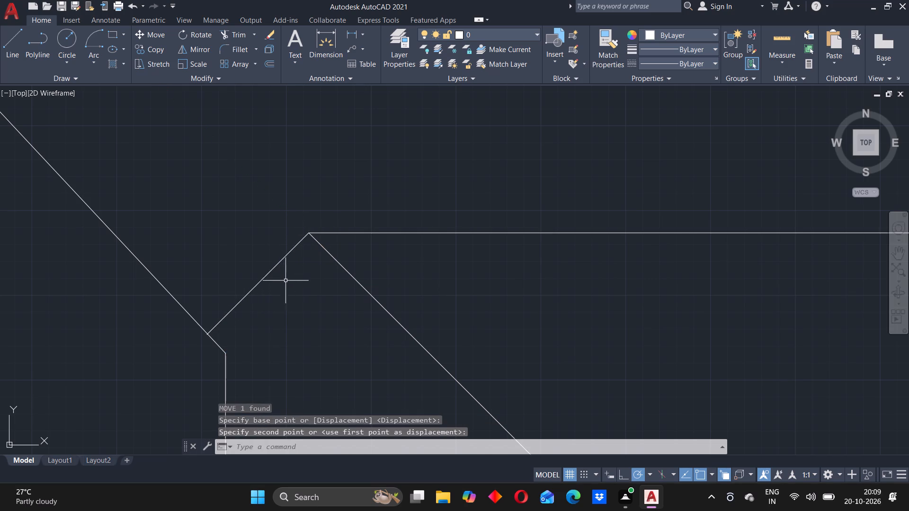
Extend the lower short vertical ridge line upward to the moved 45° connecting line.
scroll(236, 302, down, 2)
middle_drag(250, 333, 277, 323)
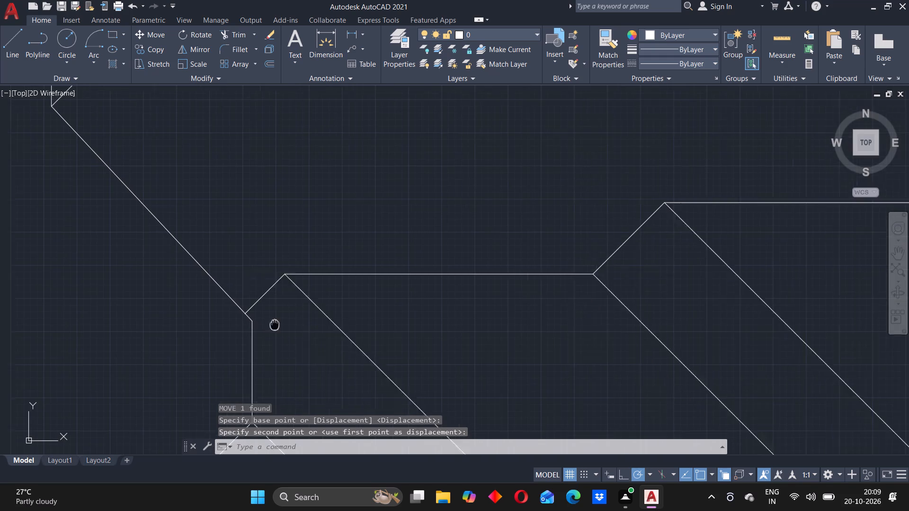
middle_drag(277, 323, 314, 285)
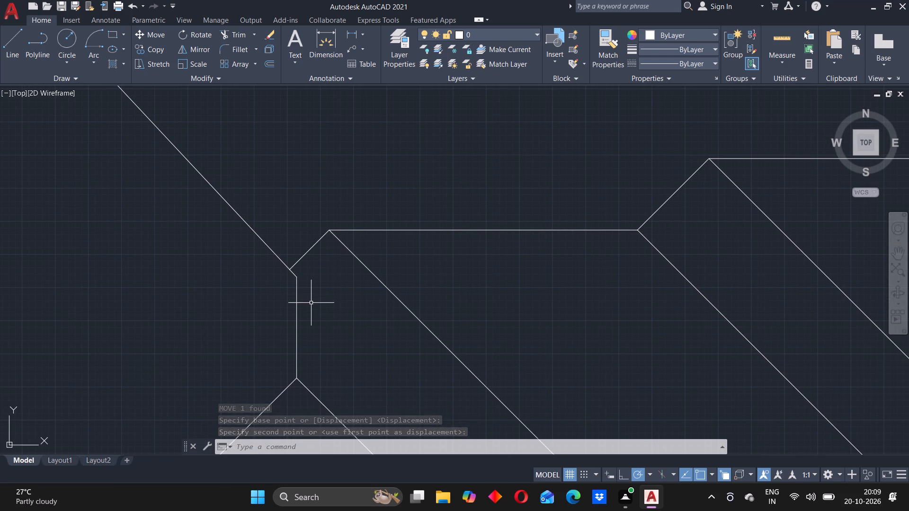
text(ex)
key(Return)
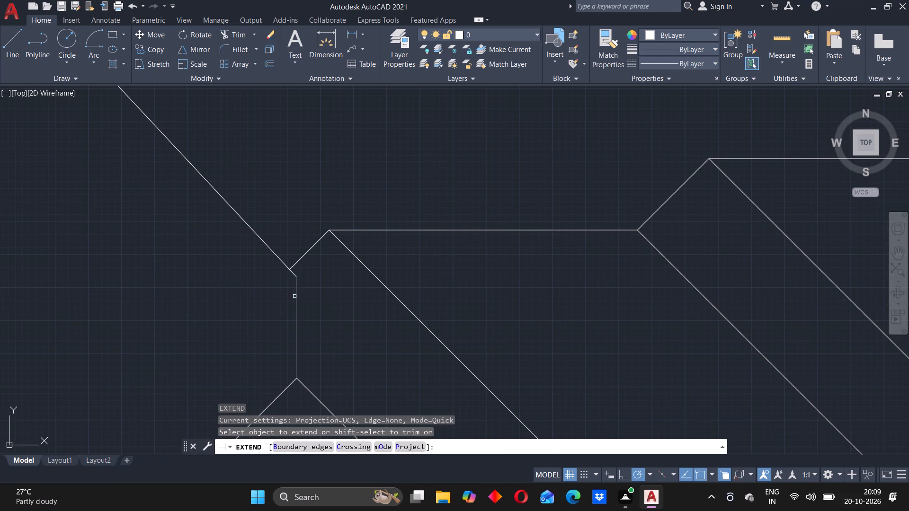
click(297, 296)
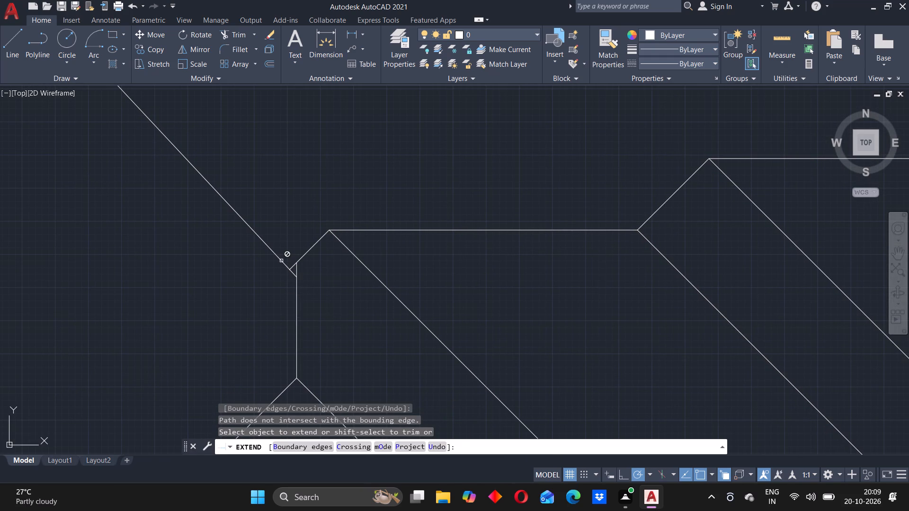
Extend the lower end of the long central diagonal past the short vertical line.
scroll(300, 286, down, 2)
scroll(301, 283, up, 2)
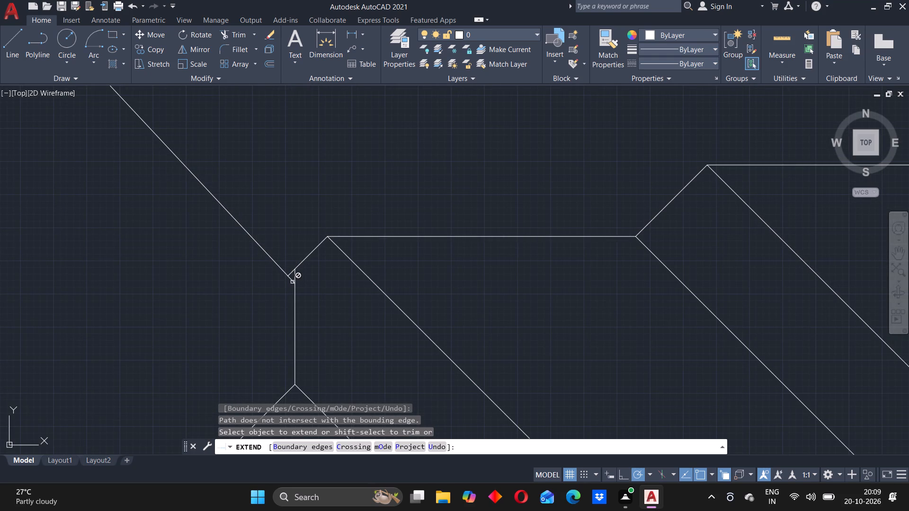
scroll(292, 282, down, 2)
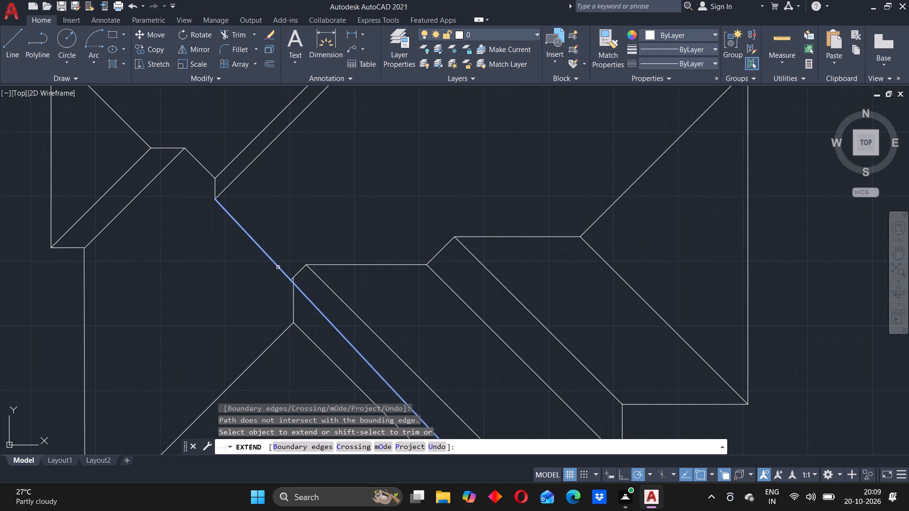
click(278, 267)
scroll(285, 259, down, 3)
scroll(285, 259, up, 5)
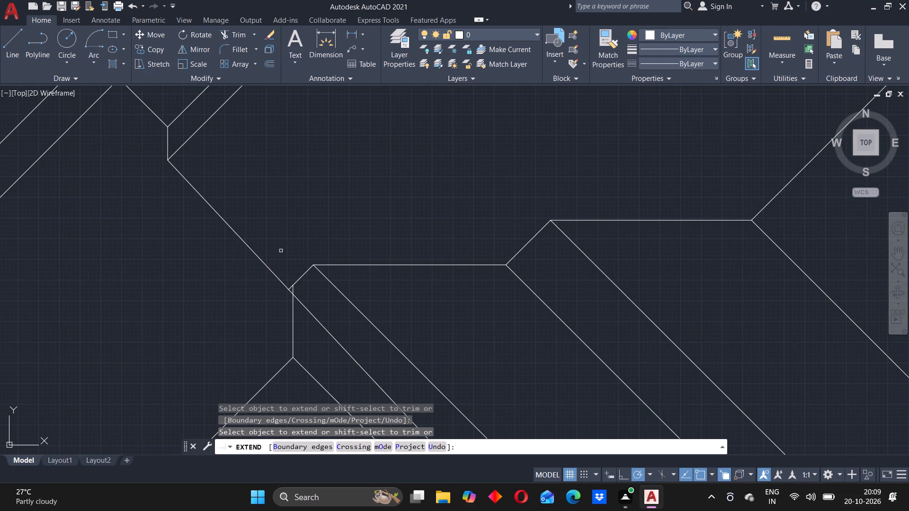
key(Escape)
Fillet the short 45° connecting line with the top of the lower vertical ridge line, using radius 0.
key(f)
key(Return)
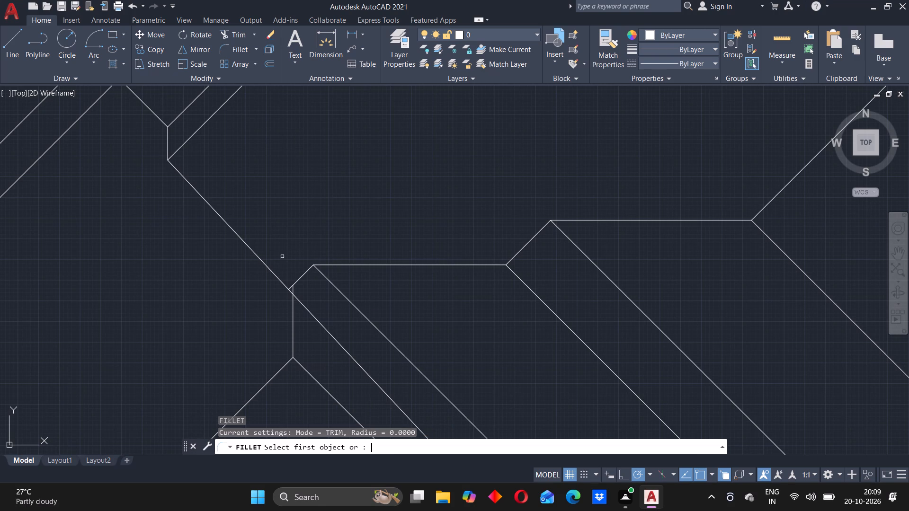
scroll(294, 289, up, 2)
click(298, 274)
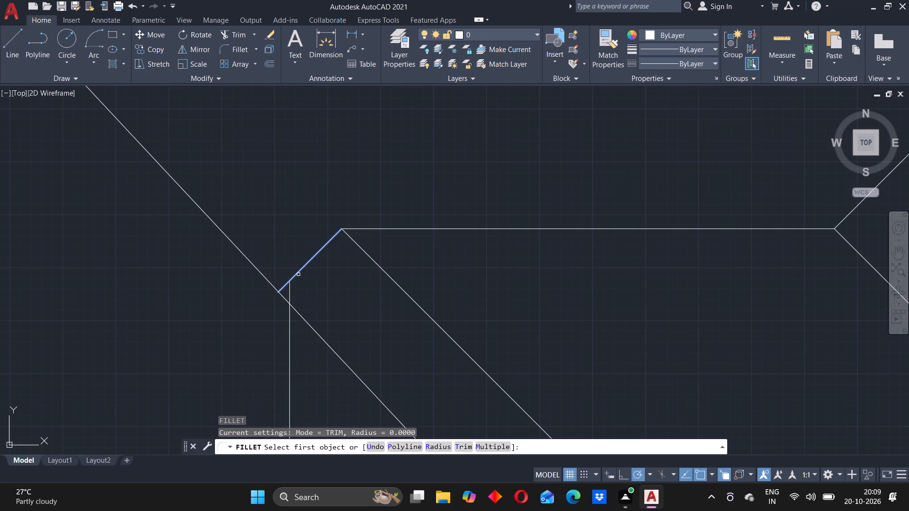
click(288, 289)
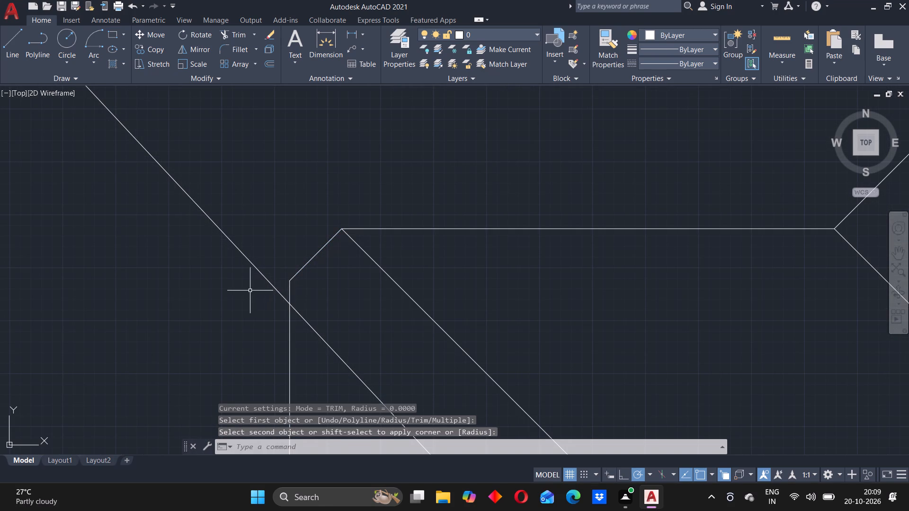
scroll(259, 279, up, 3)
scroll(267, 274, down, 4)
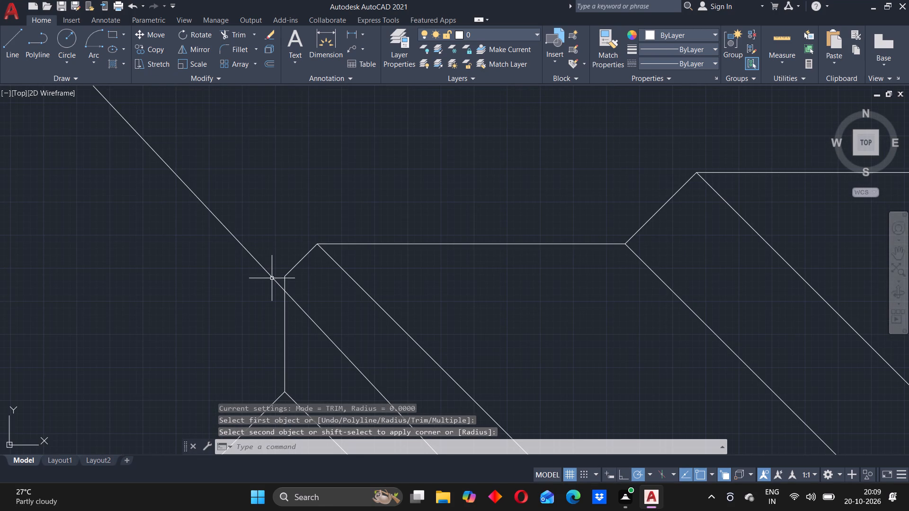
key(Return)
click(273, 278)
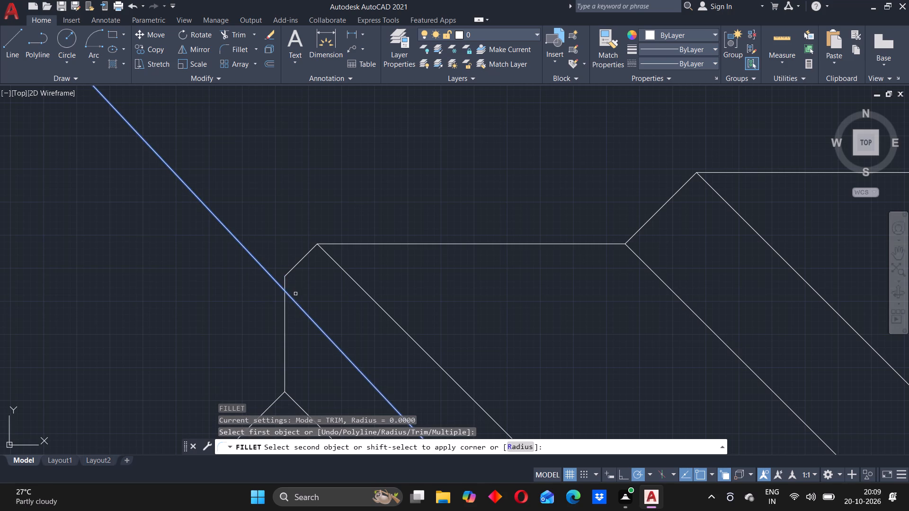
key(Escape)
Erase the long central diagonal that crosses the lower vertical ridge line.
click(300, 307)
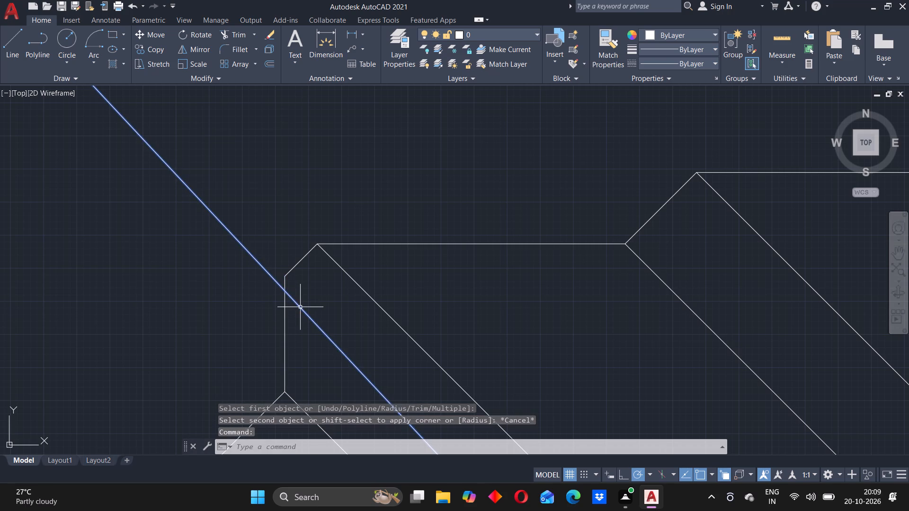
key(Delete)
Draw a line from the lower end of the upper short vertical to the top of the lower vertical ridge line.
scroll(257, 272, down, 2)
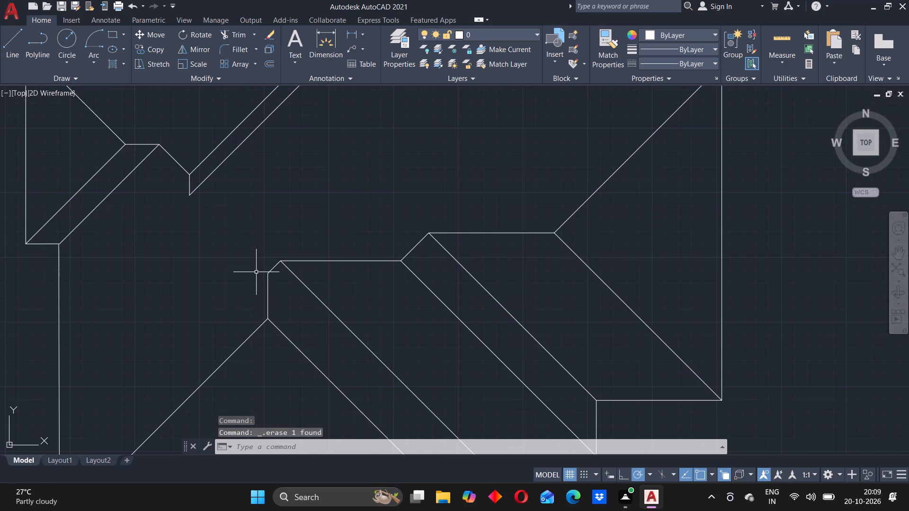
key(l)
key(Return)
click(191, 193)
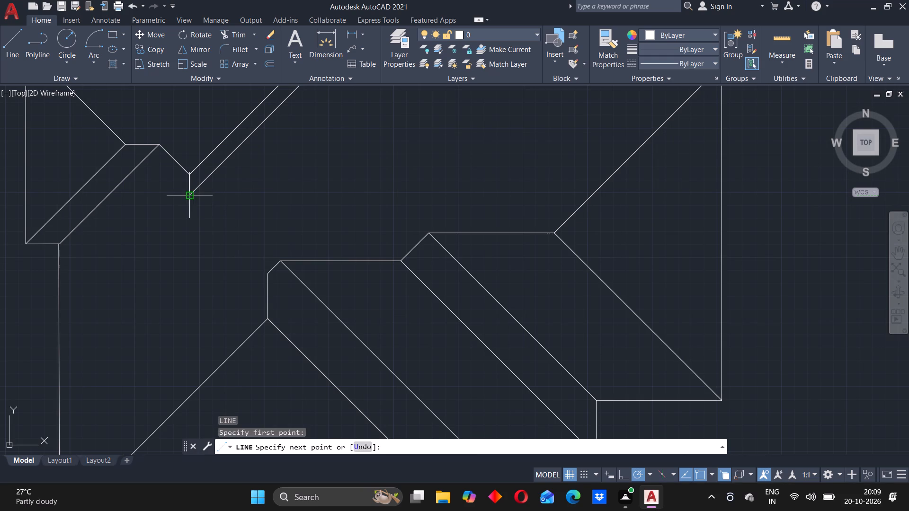
click(266, 272)
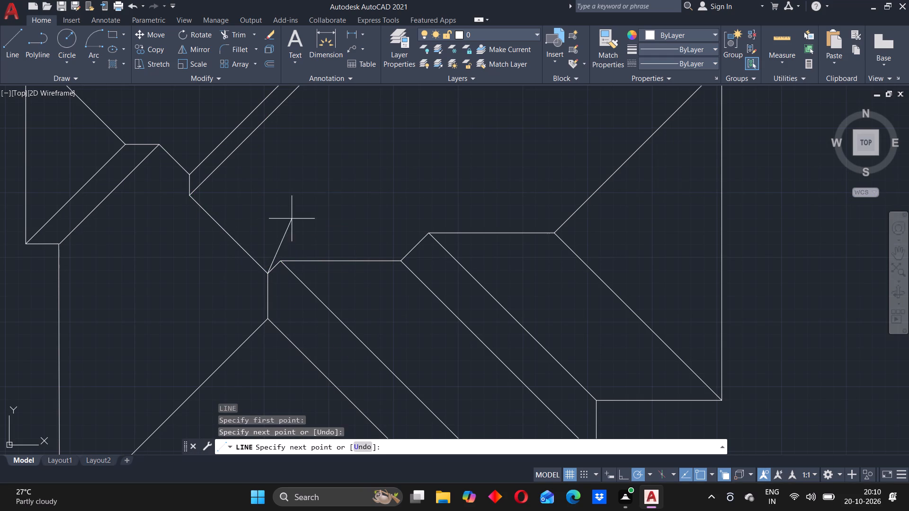
key(Escape)
scroll(310, 214, down, 1)
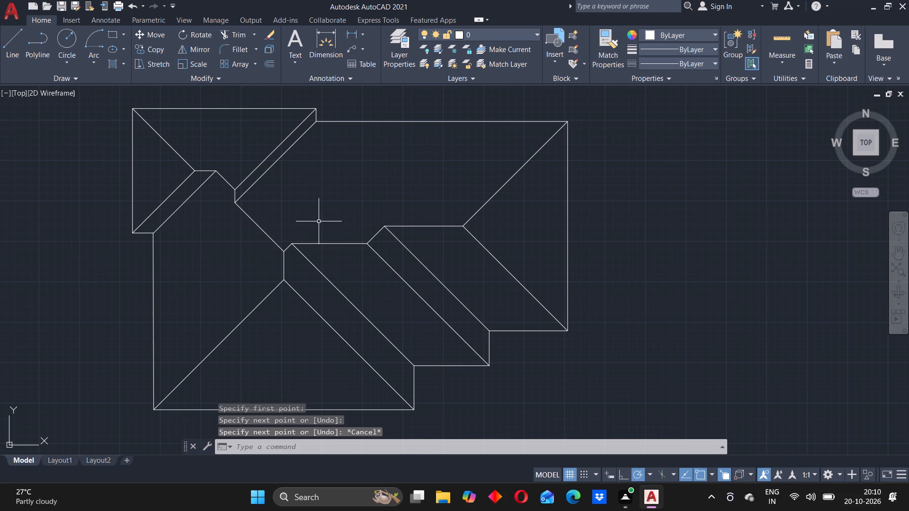
middle_drag(321, 230, 362, 223)
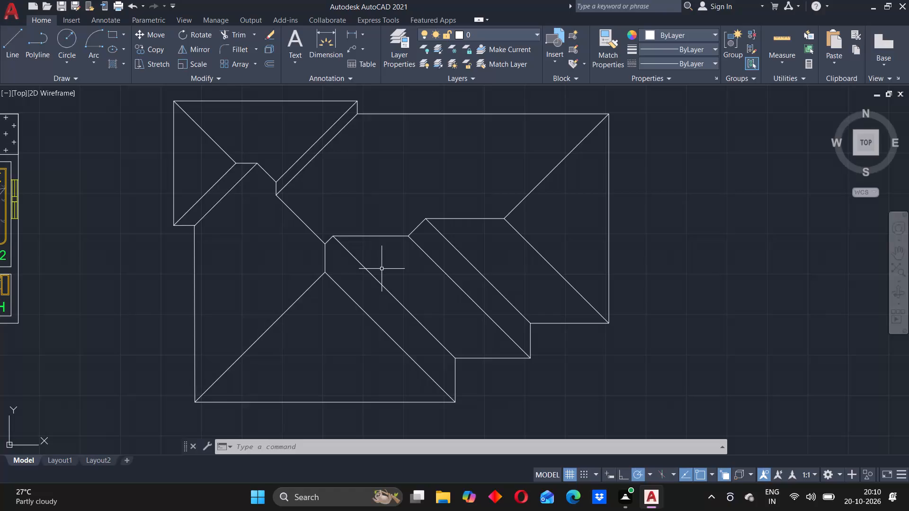
Examine the roof plan's hip, valley and ridge lines and where they meet.
scroll(356, 262, down, 2)
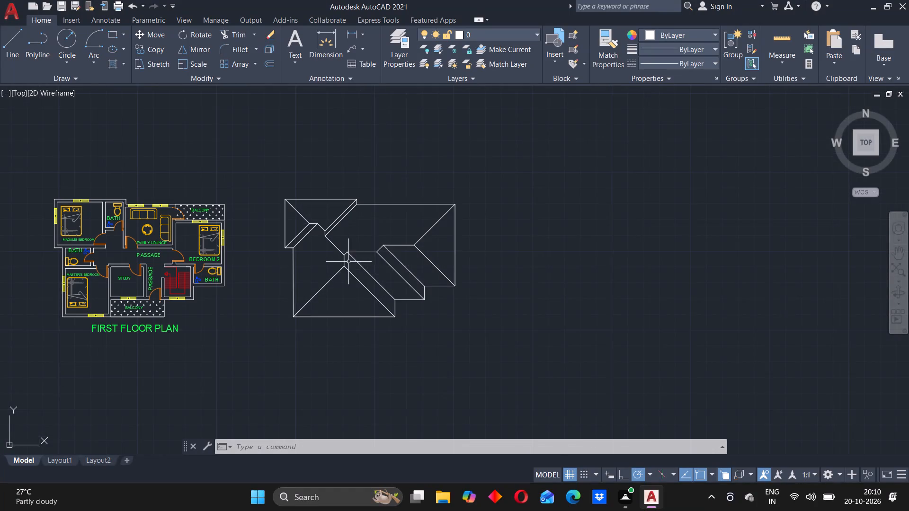
middle_drag(348, 262, 394, 259)
scroll(378, 239, up, 1)
middle_drag(353, 254, 373, 265)
scroll(373, 265, up, 1)
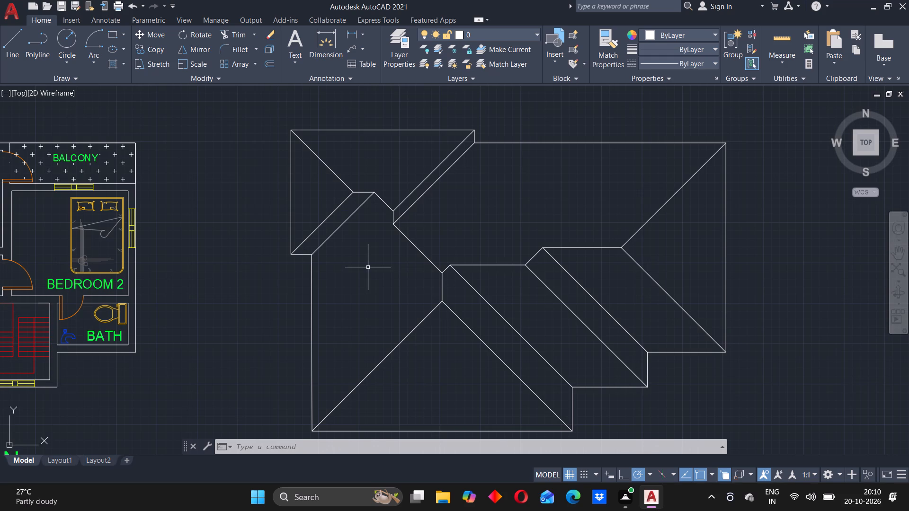
scroll(366, 269, up, 2)
scroll(542, 259, down, 3)
middle_drag(751, 264, 627, 311)
scroll(532, 284, up, 2)
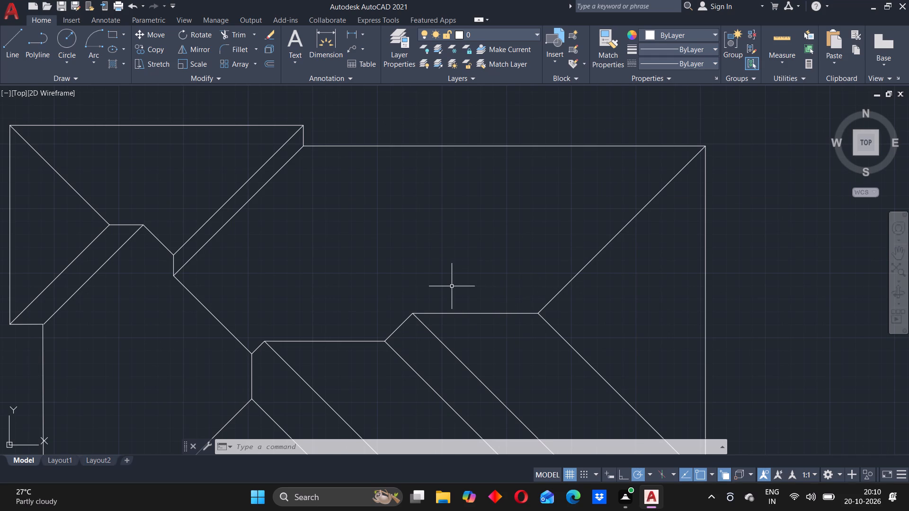
Offset the two hip lines at the roof plan's east end by 80 to both sides.
key(o)
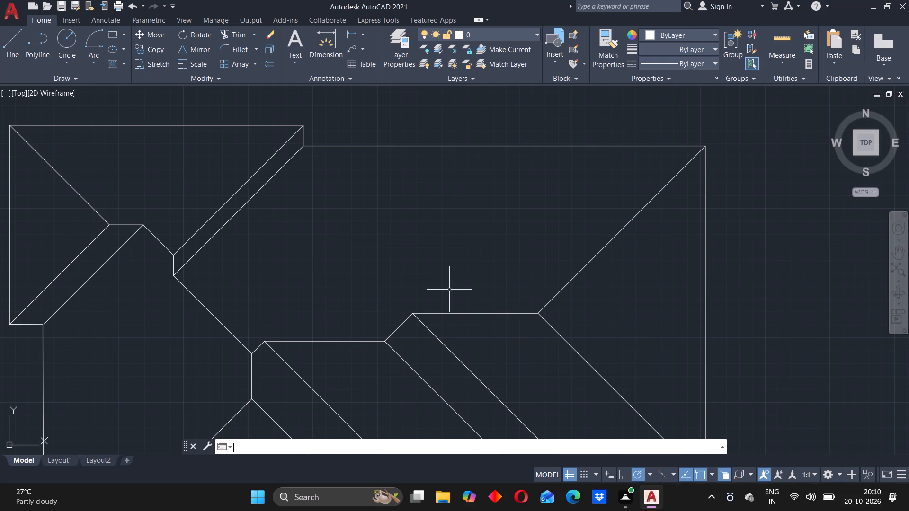
key(Return)
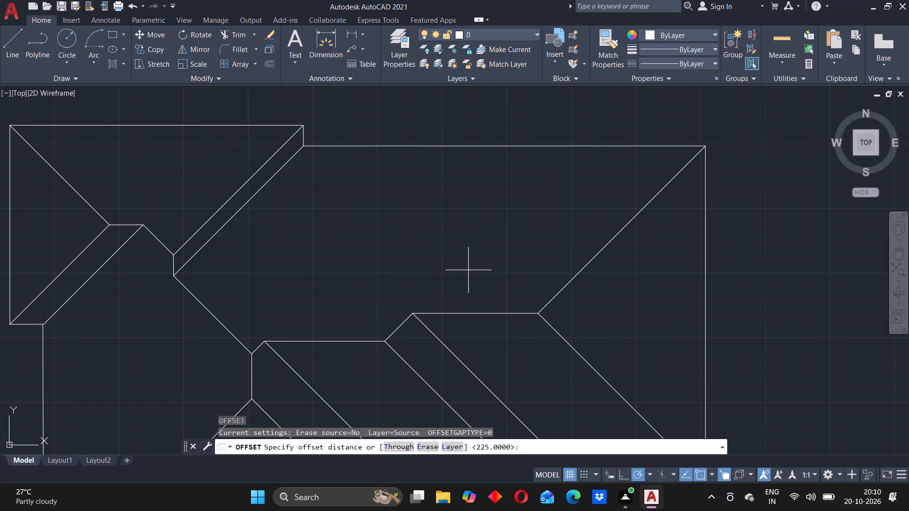
key(8)
key(0)
key(Return)
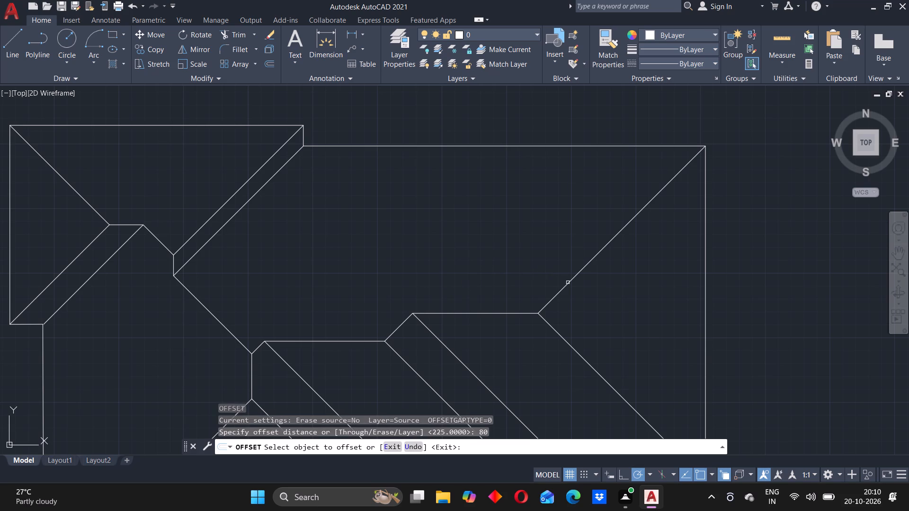
click(569, 283)
click(580, 307)
click(564, 285)
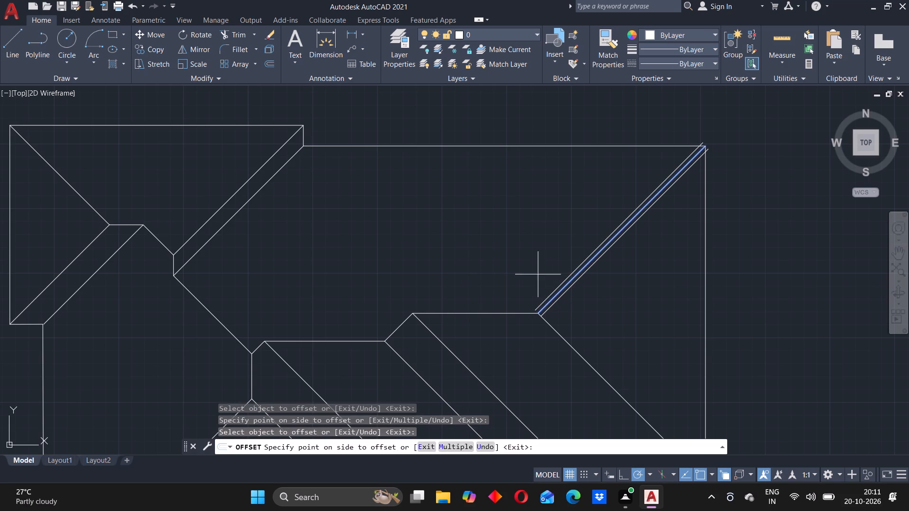
click(533, 272)
click(556, 332)
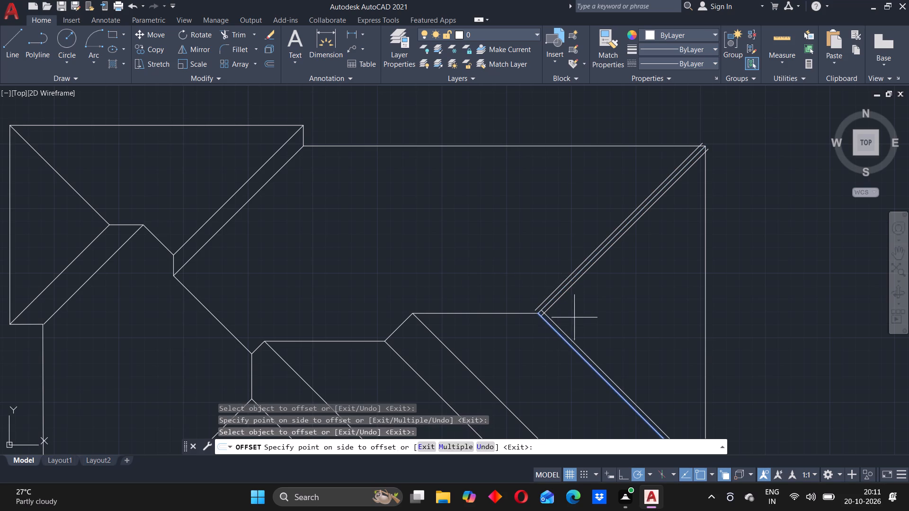
click(574, 317)
click(558, 331)
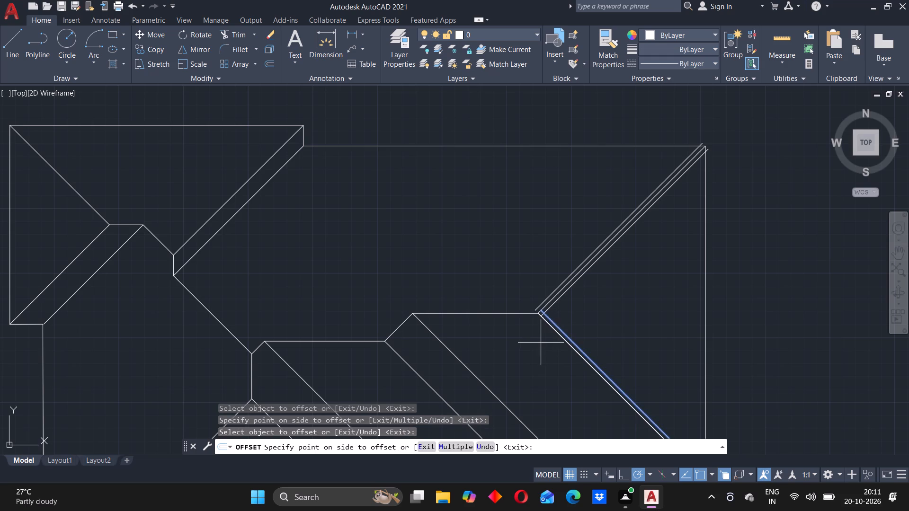
click(574, 316)
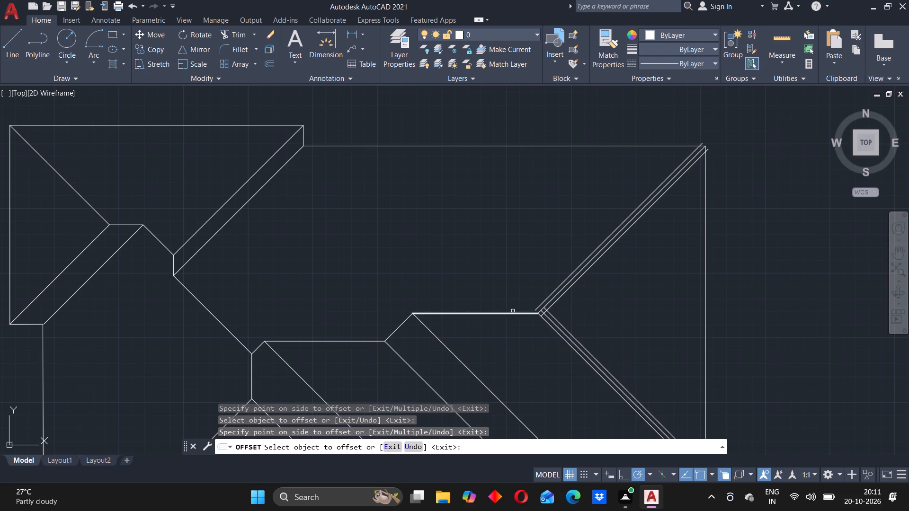
Offset the eastern horizontal ridge line by 80 to both sides.
click(509, 316)
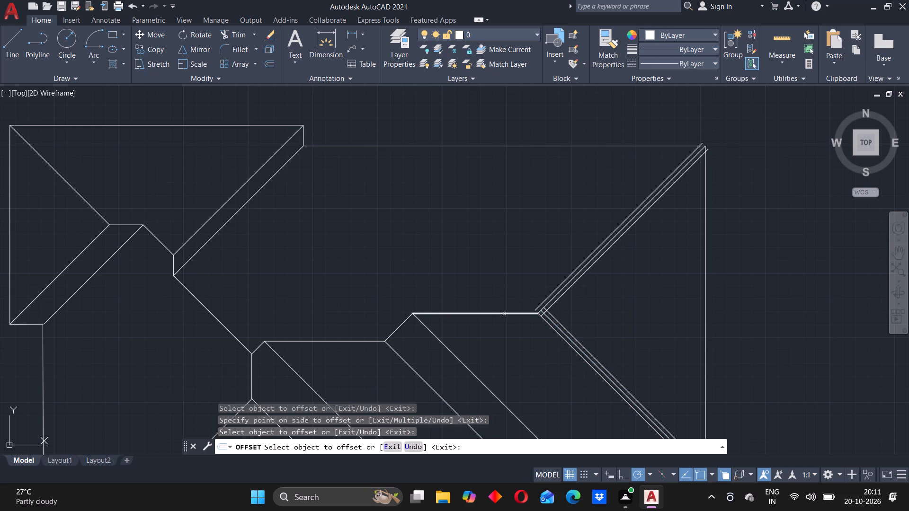
click(507, 313)
click(508, 306)
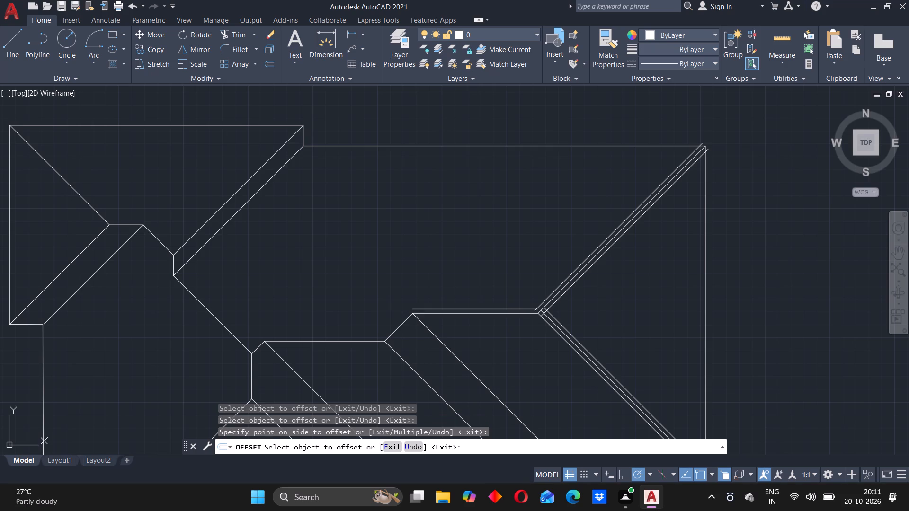
click(509, 314)
click(506, 339)
Offset by 80 to both sides the two parallel diagonals descending from the ends of the eastern short 45° connector.
click(440, 340)
click(458, 333)
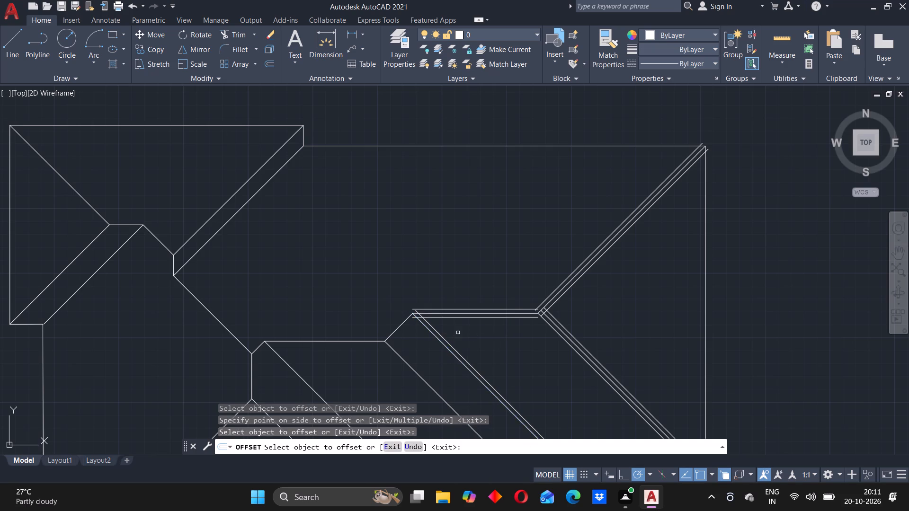
click(445, 345)
click(437, 356)
scroll(434, 352, down, 2)
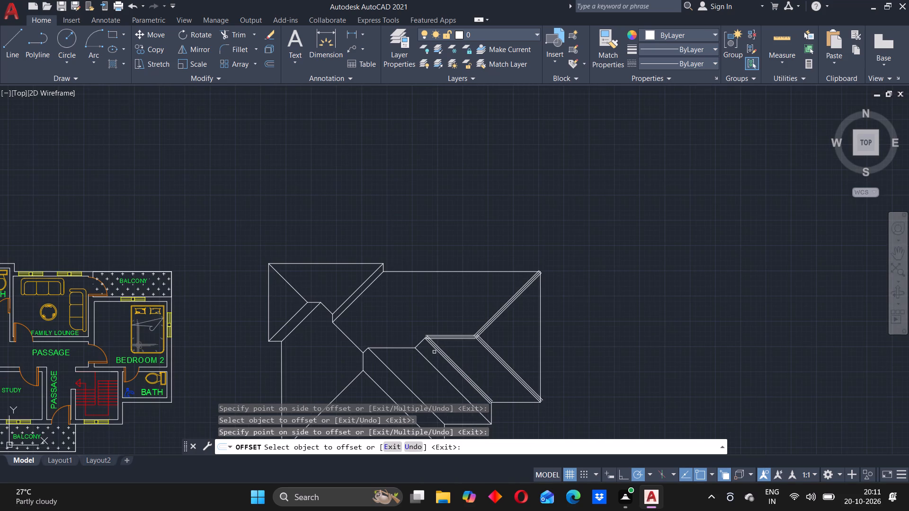
middle_drag(436, 359, 490, 308)
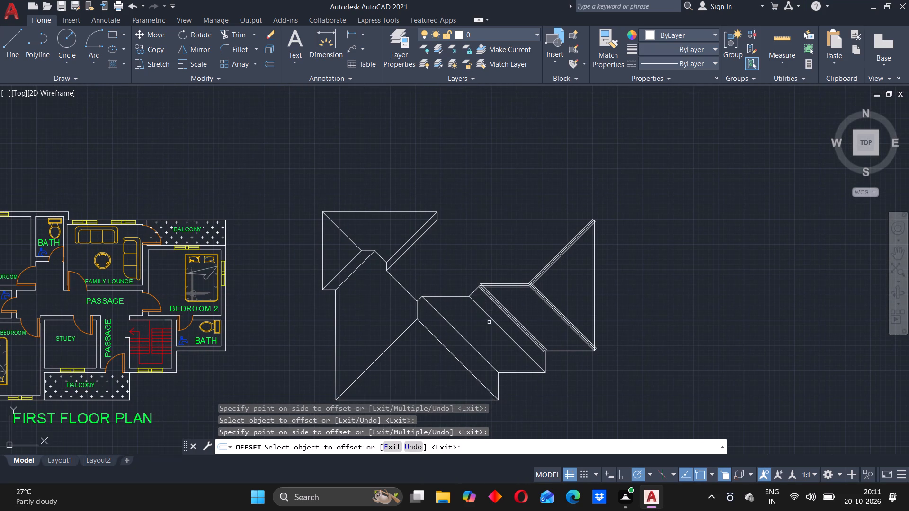
scroll(489, 324, up, 2)
click(492, 307)
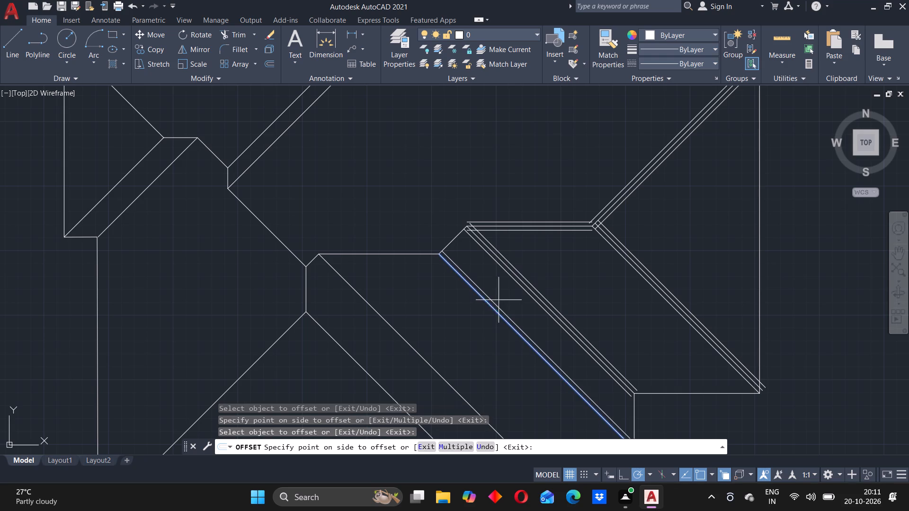
click(499, 300)
click(495, 312)
click(485, 331)
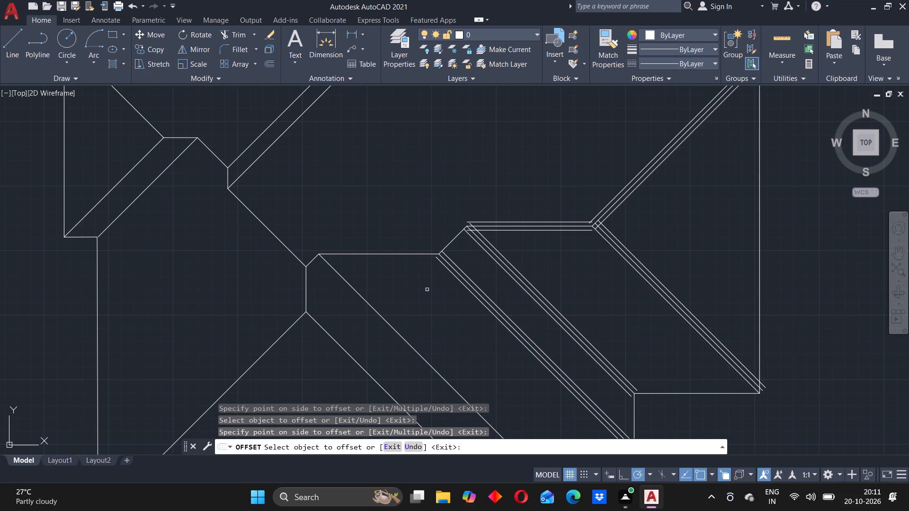
Offset the short 45° connector between the two horizontal ridges by 80 to both sides.
click(453, 243)
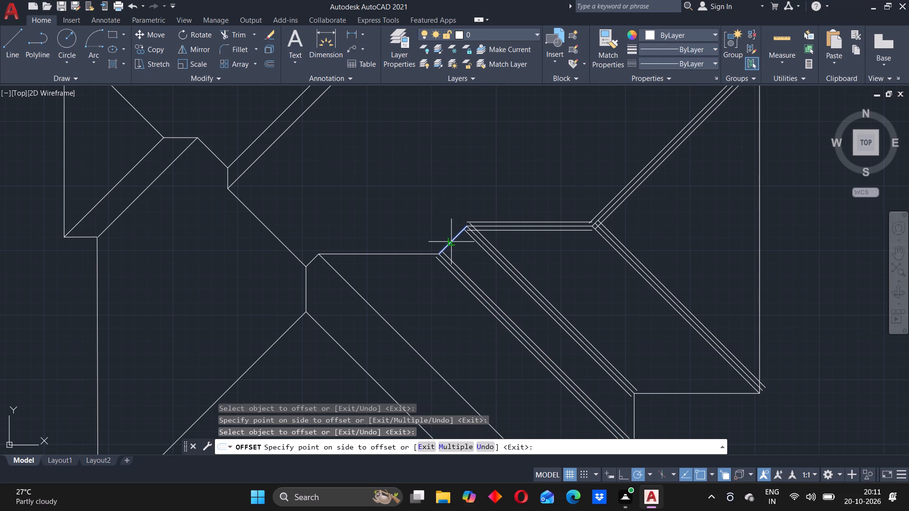
click(437, 232)
click(450, 245)
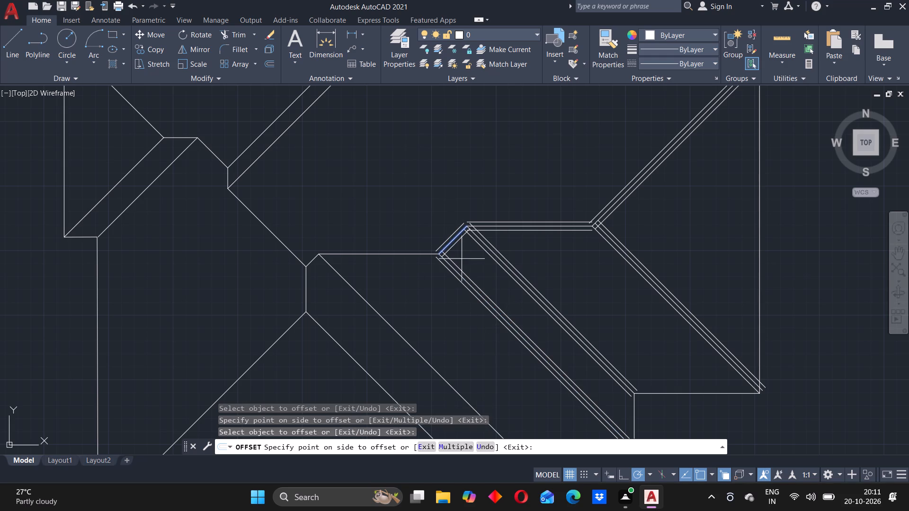
click(469, 266)
Offset by 80 to both sides the two southeast-running diagonals from the central ridge's west end and the short vertical ridge's foot.
scroll(389, 294, down, 1)
middle_drag(405, 310, 423, 284)
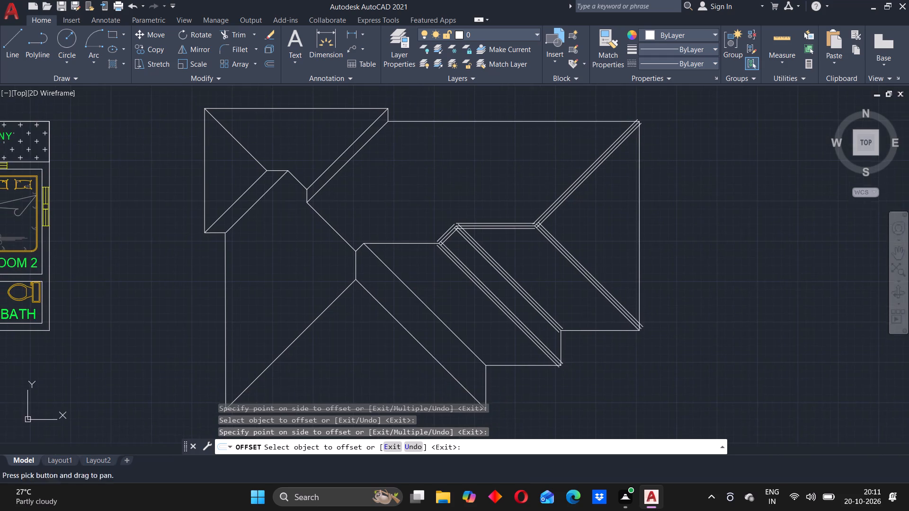
scroll(422, 282, up, 1)
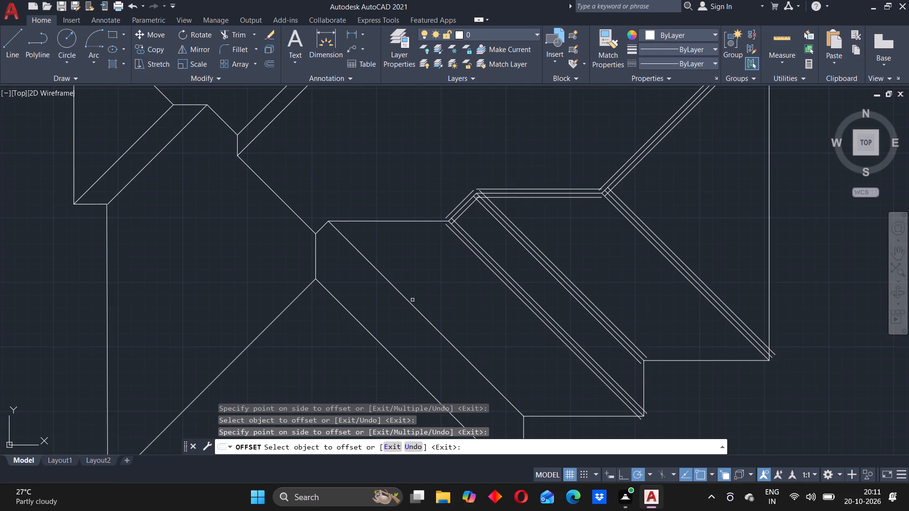
click(412, 302)
click(436, 288)
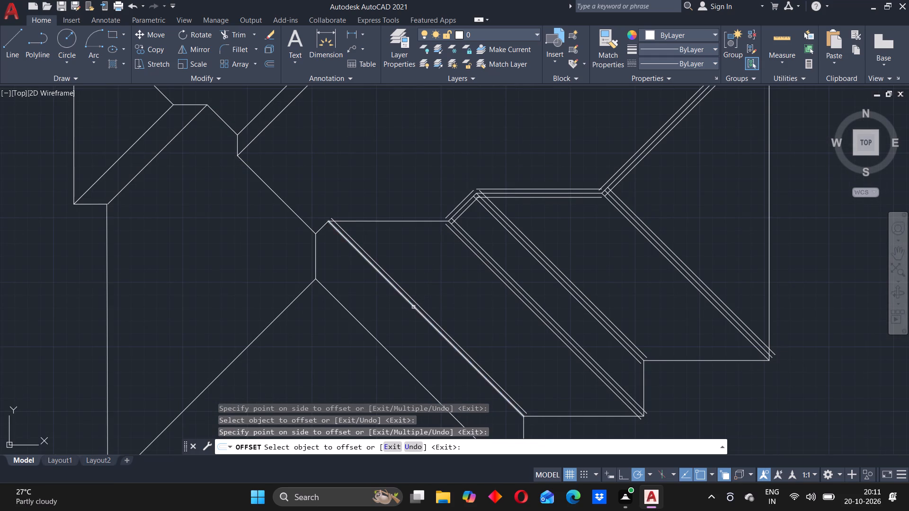
click(413, 308)
click(400, 326)
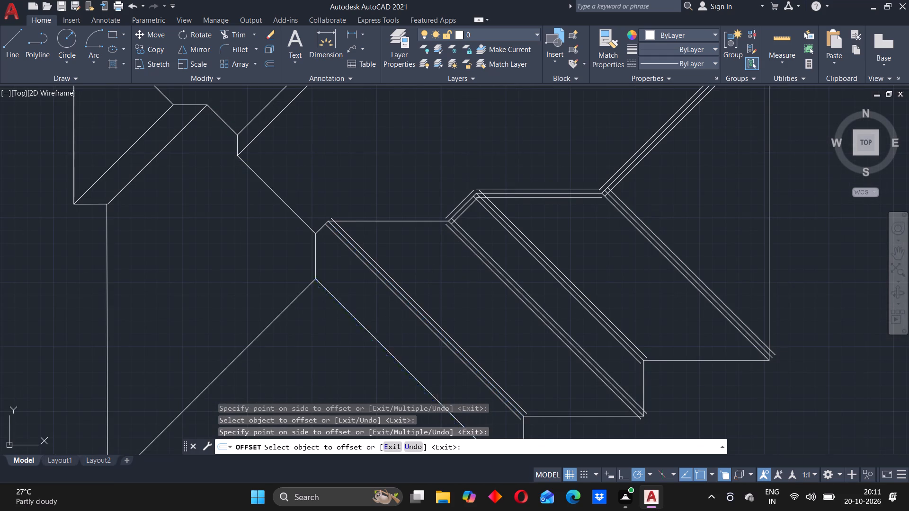
click(374, 335)
click(390, 323)
click(379, 344)
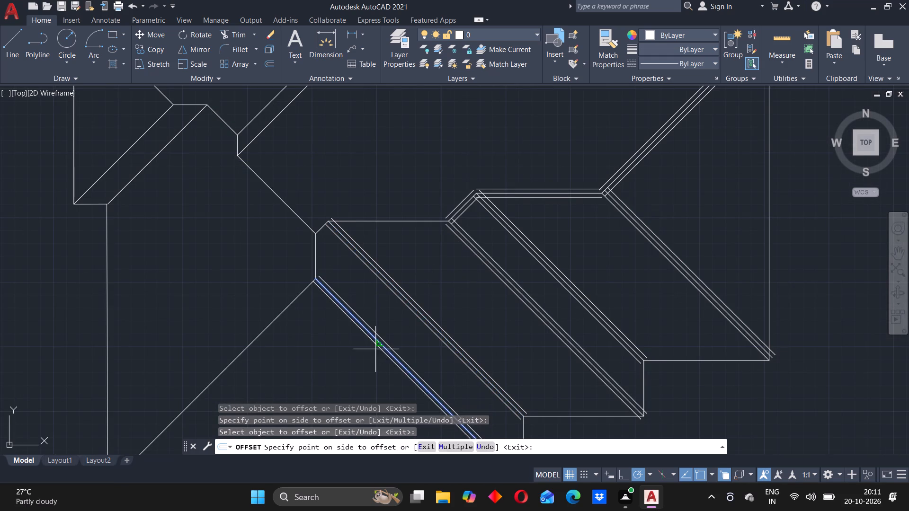
click(370, 357)
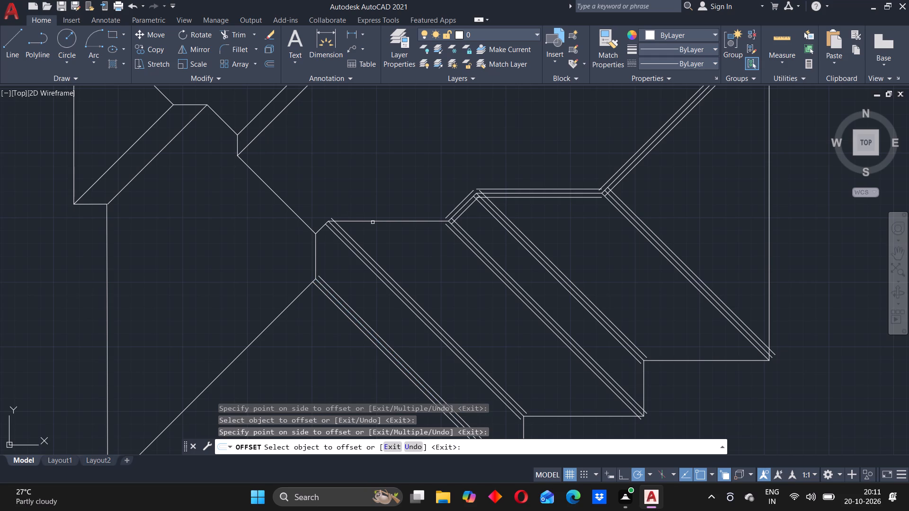
Offset the central horizontal ridge and the short 45° connector at its west end by 80 to both sides.
click(374, 222)
click(385, 202)
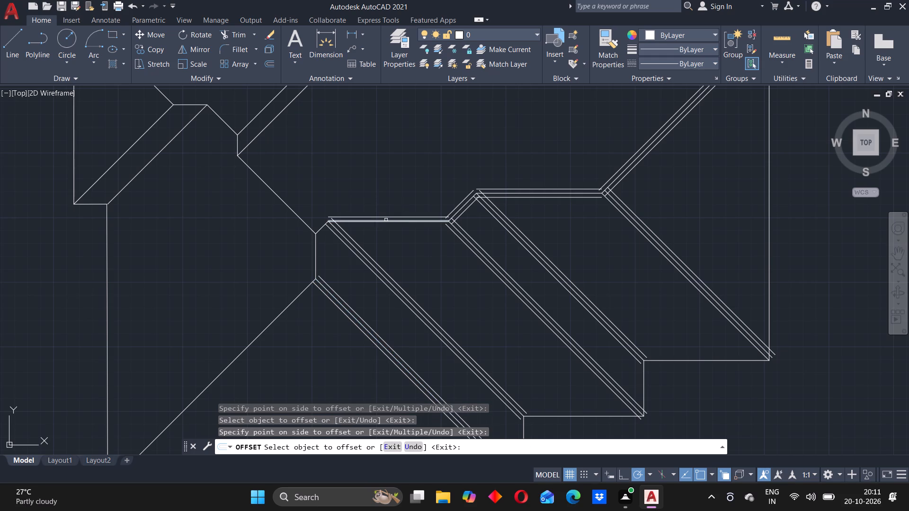
click(387, 222)
click(383, 250)
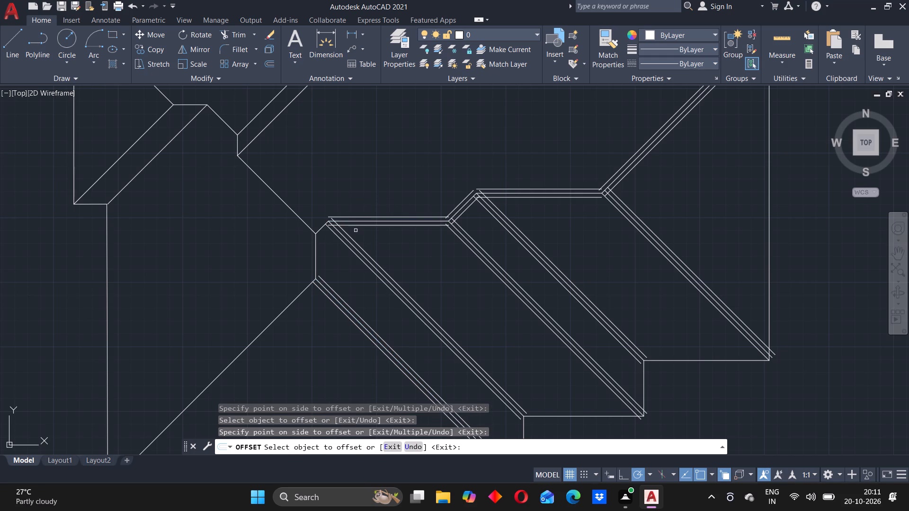
click(321, 228)
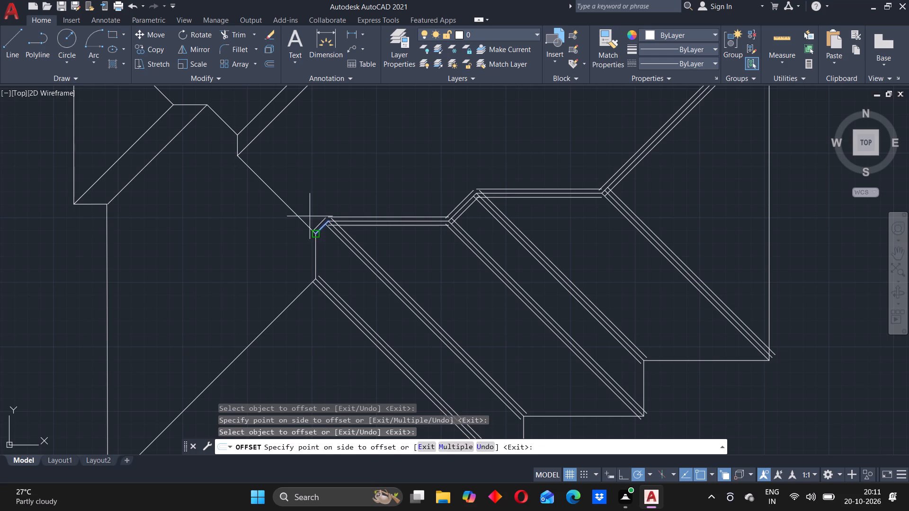
click(309, 212)
click(318, 230)
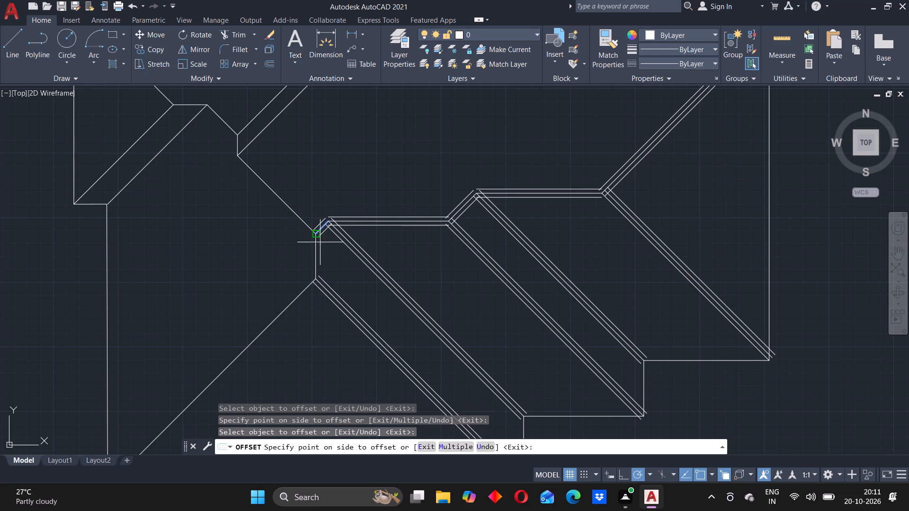
click(323, 248)
Offset the lower short vertical ridge line by 80 to both sides.
click(316, 258)
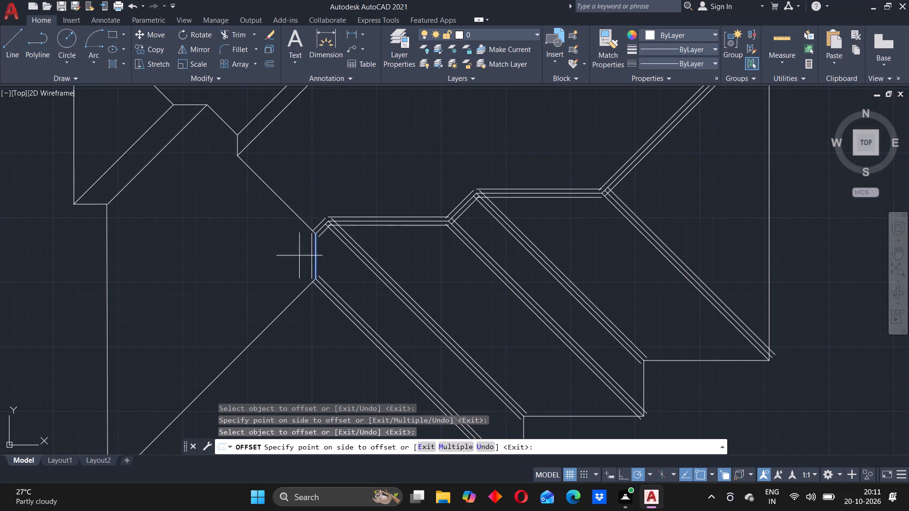
click(299, 255)
click(315, 248)
click(330, 251)
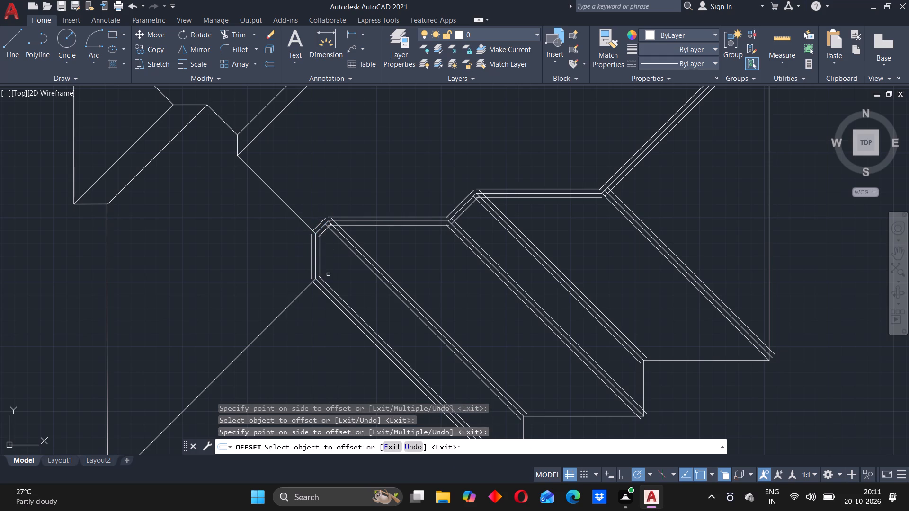
Offset the long southwest hip line by 80 to both sides.
click(297, 300)
click(285, 293)
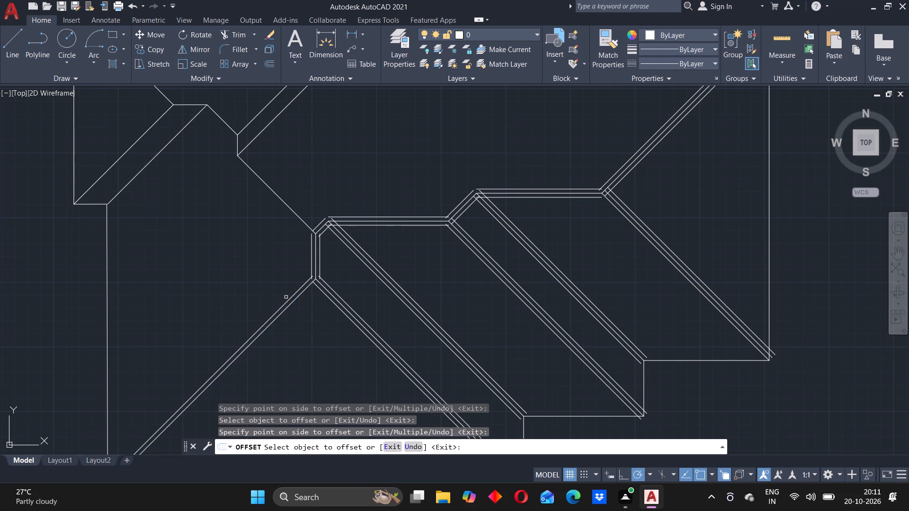
click(291, 300)
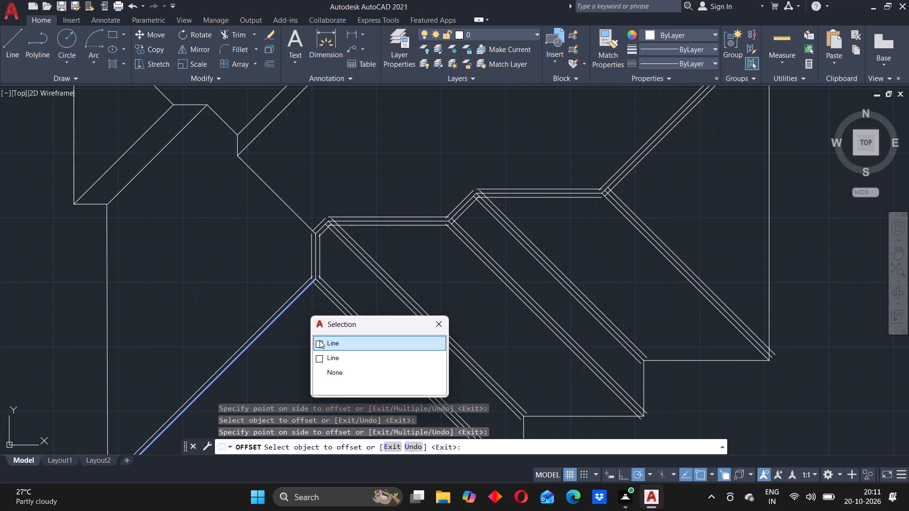
click(437, 325)
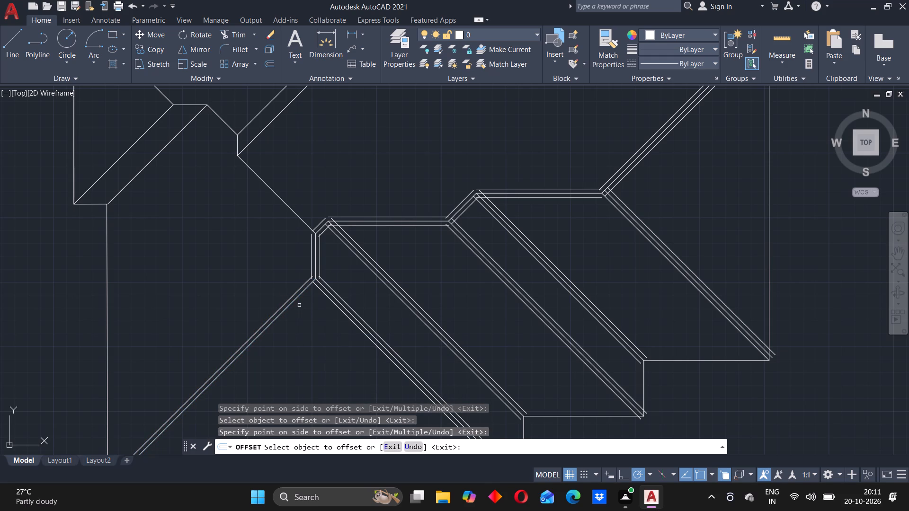
click(295, 300)
click(305, 318)
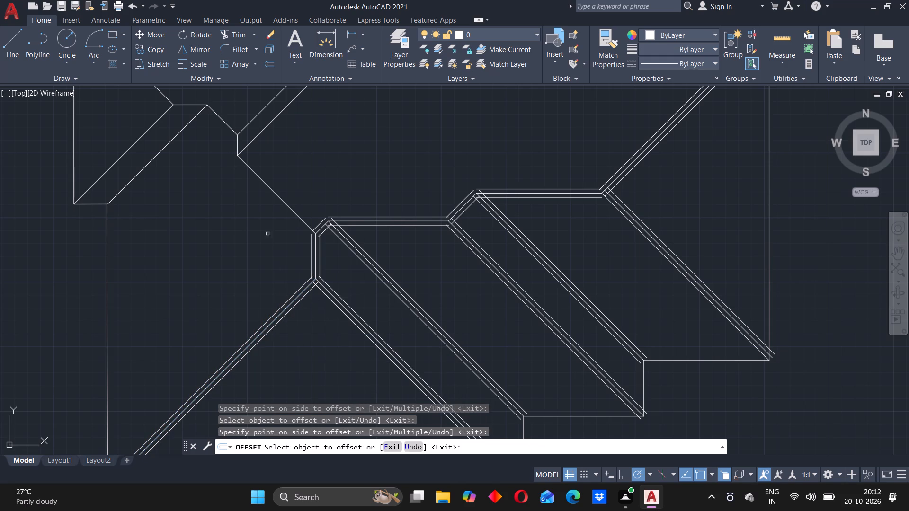
Offset by 80 to both sides the two diagonals meeting at the upper short vertical ridge's foot, running southeast and northeast.
click(280, 199)
click(307, 177)
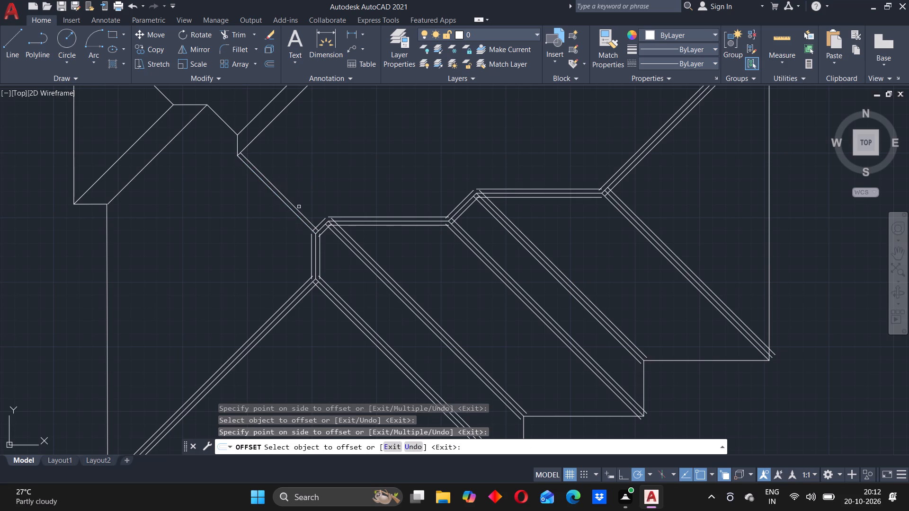
click(294, 210)
click(268, 230)
scroll(272, 155, down, 2)
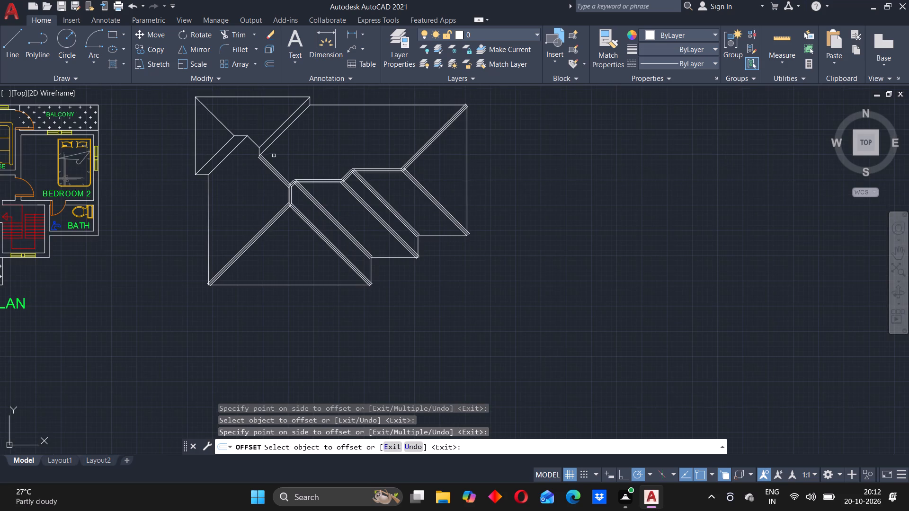
middle_drag(273, 157, 372, 255)
scroll(372, 255, up, 3)
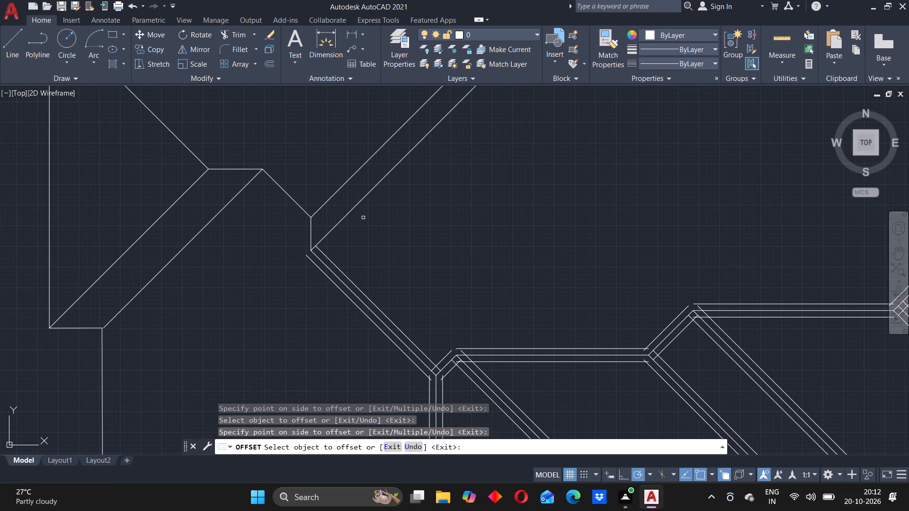
click(359, 202)
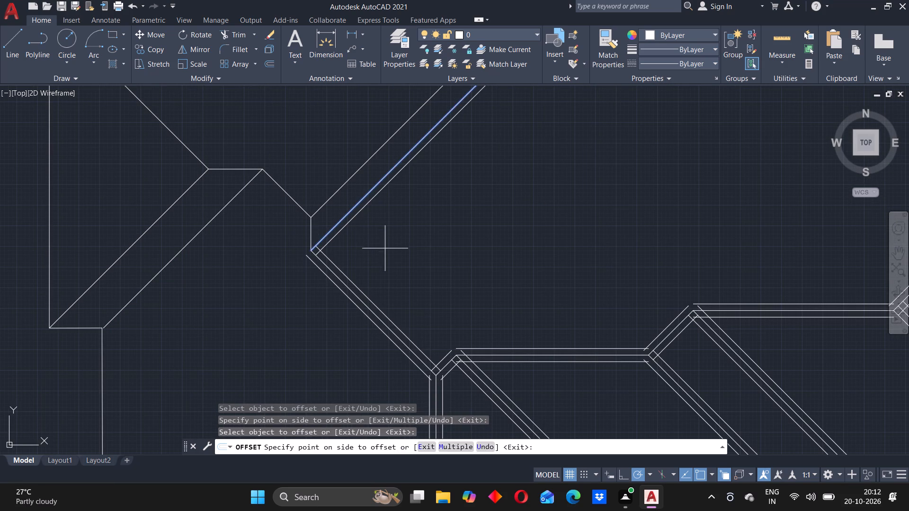
click(386, 248)
click(345, 215)
click(335, 203)
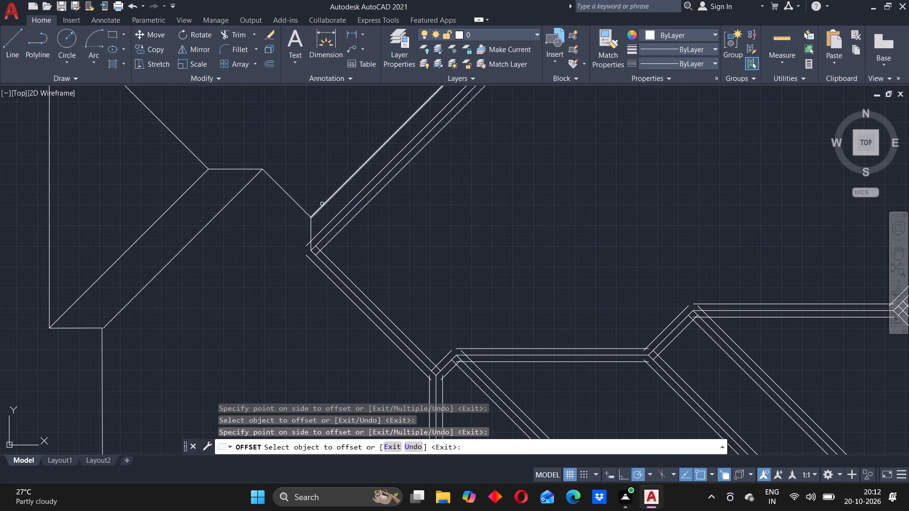
Offset by 80 to both sides the upper short vertical ridge and the northeast-running diagonal from its top end.
click(311, 233)
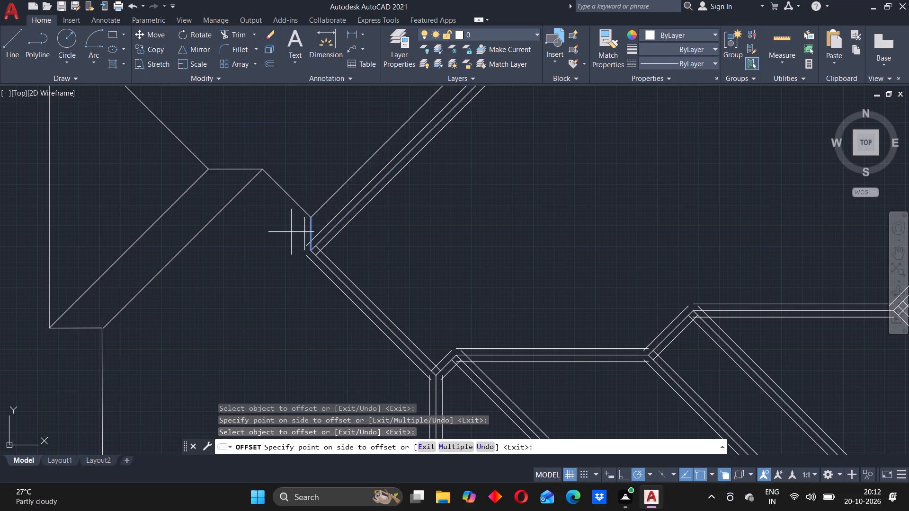
click(291, 231)
click(311, 229)
click(326, 227)
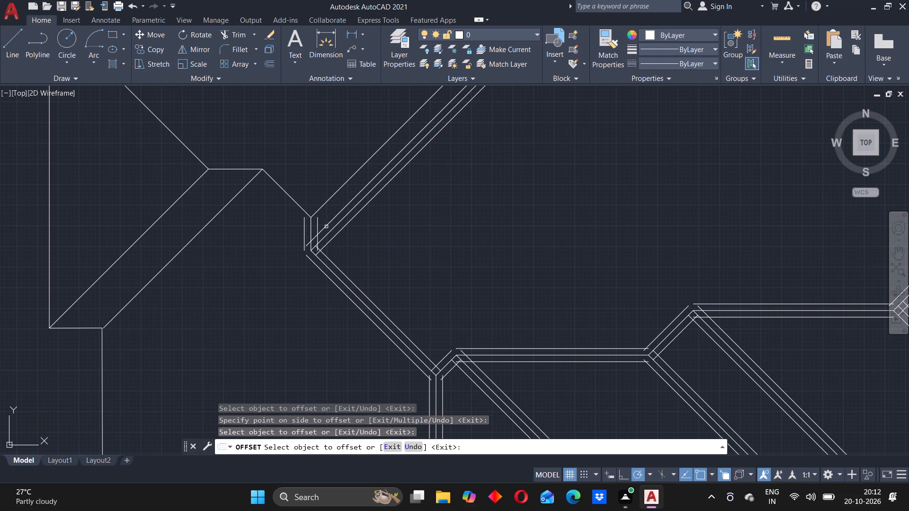
click(325, 203)
click(308, 182)
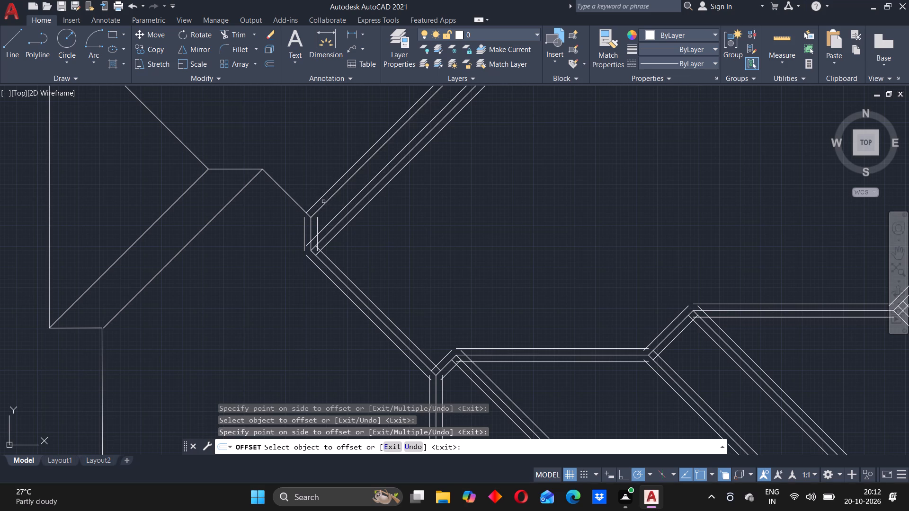
click(325, 204)
click(335, 214)
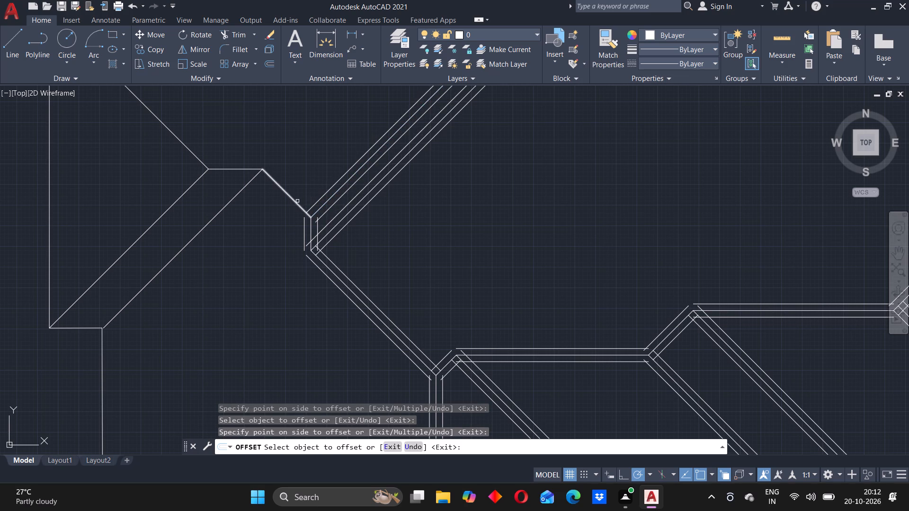
Offset by 80 to both sides the short diagonal connecting the upper horizontal ridge to the upper short vertical ridge.
click(295, 201)
click(273, 214)
click(284, 189)
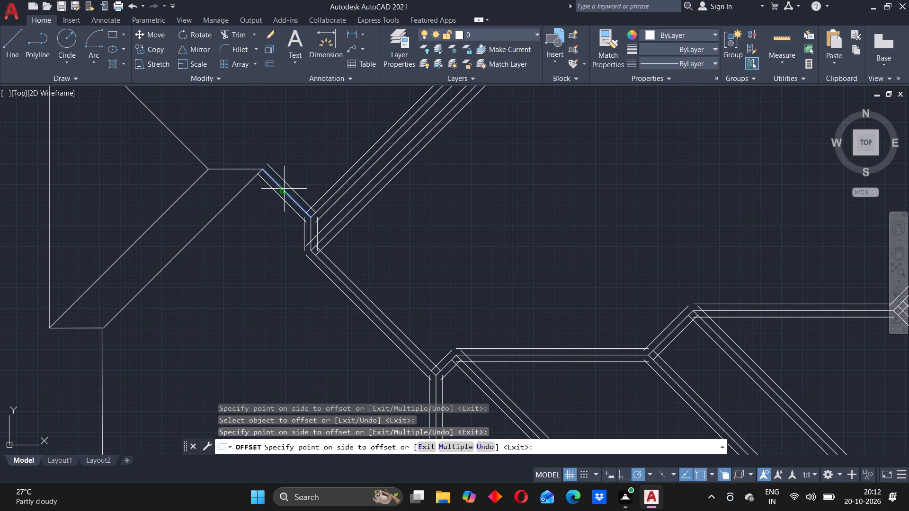
click(302, 171)
Offset by 80 to both sides the two parallel southwest-running diagonals from the upper short horizontal ridge's ends.
click(239, 195)
click(248, 219)
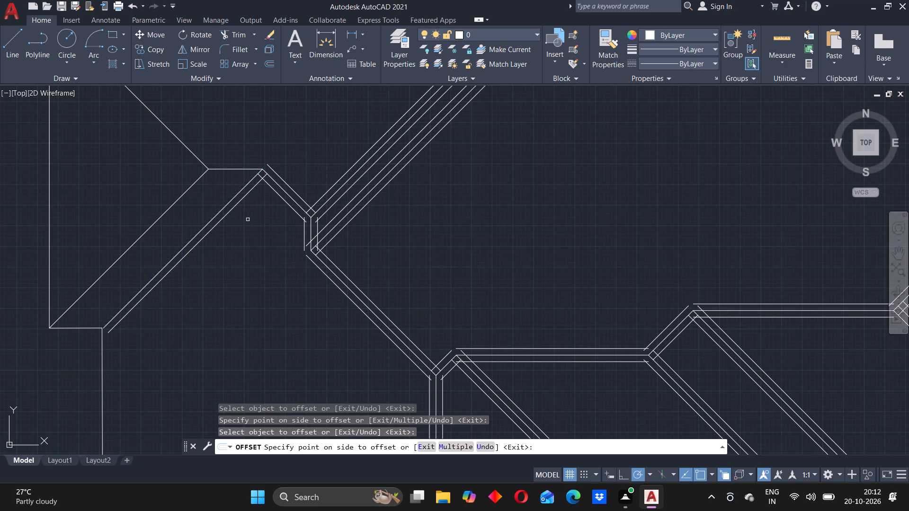
click(222, 207)
click(206, 200)
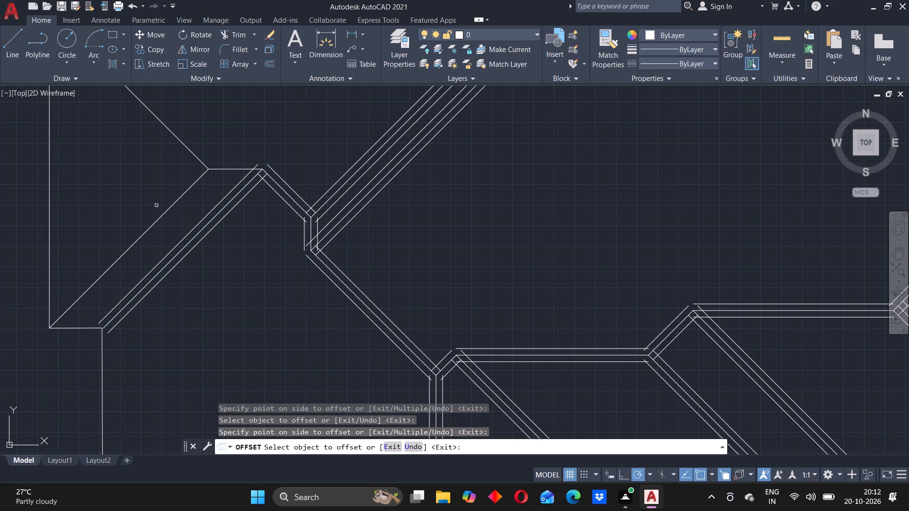
click(164, 213)
click(163, 219)
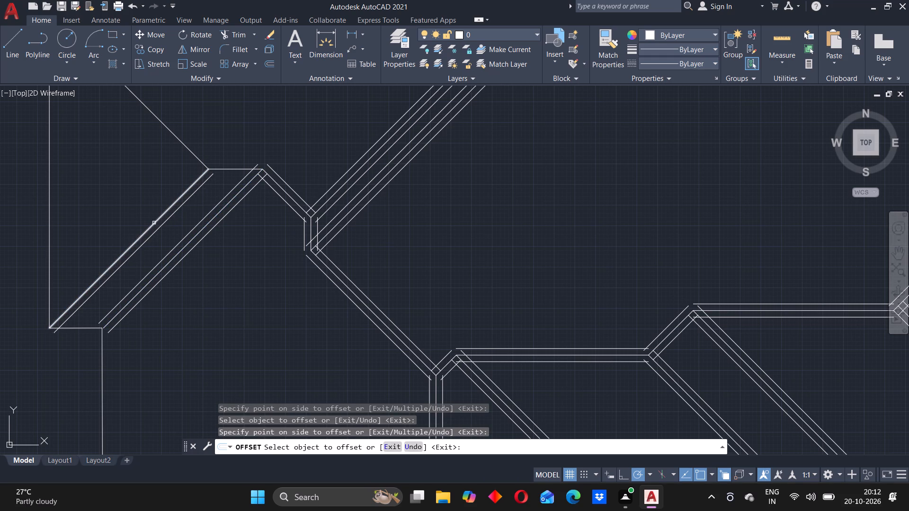
click(154, 222)
click(130, 206)
Offset the upper short horizontal ridge by 80 to both sides.
click(227, 168)
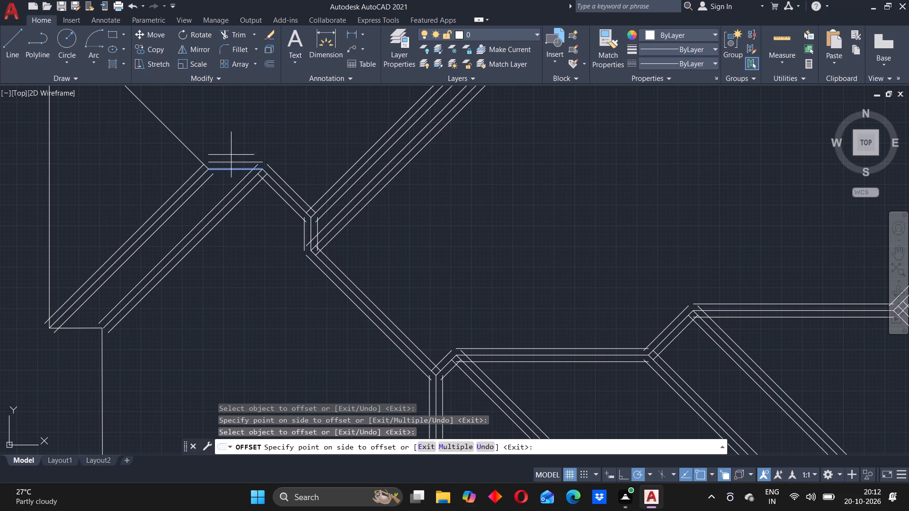
click(232, 149)
click(227, 169)
click(222, 185)
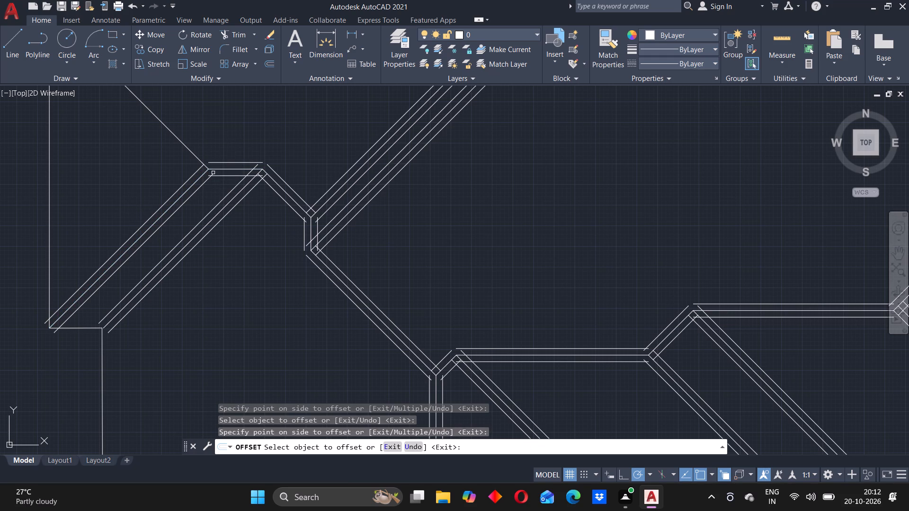
Offset by 80 to both sides the northwest hip line running from the roof's corner to the upper horizontal ridge.
scroll(185, 137, down, 3)
click(177, 133)
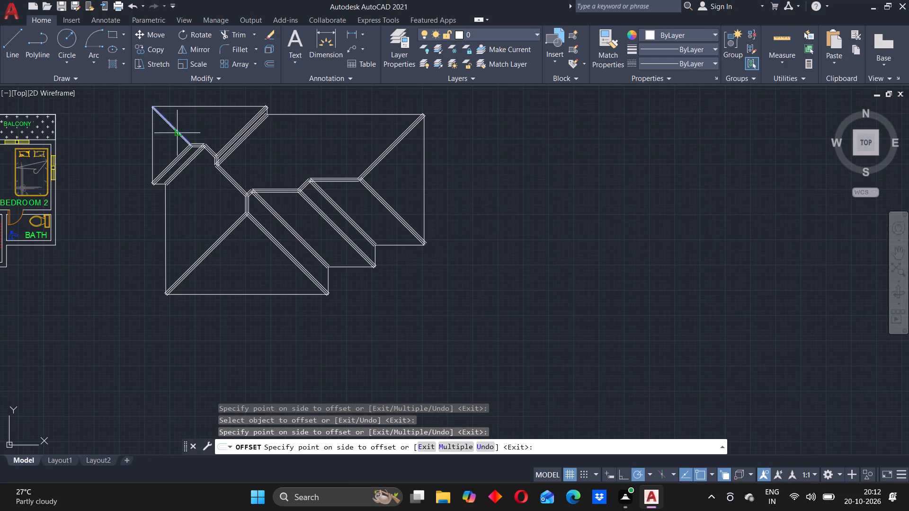
click(189, 124)
scroll(171, 132, up, 1)
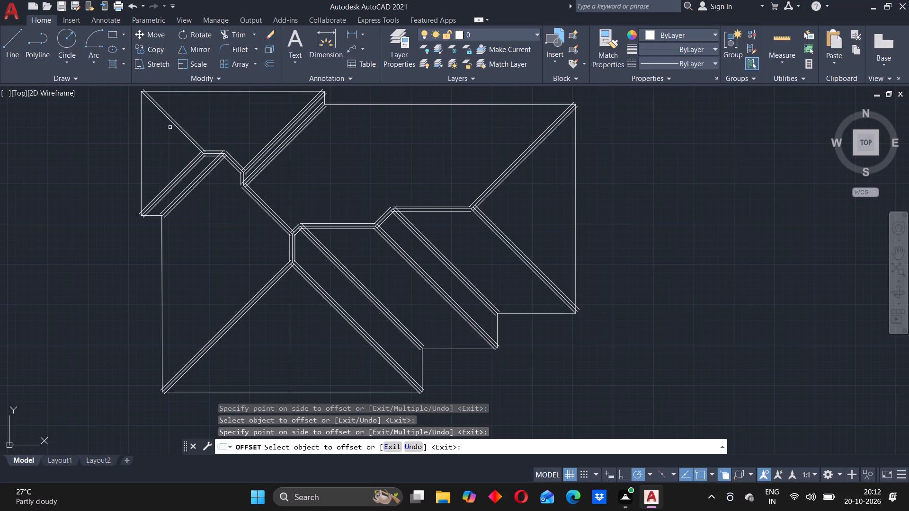
scroll(170, 127, down, 2)
scroll(172, 126, up, 5)
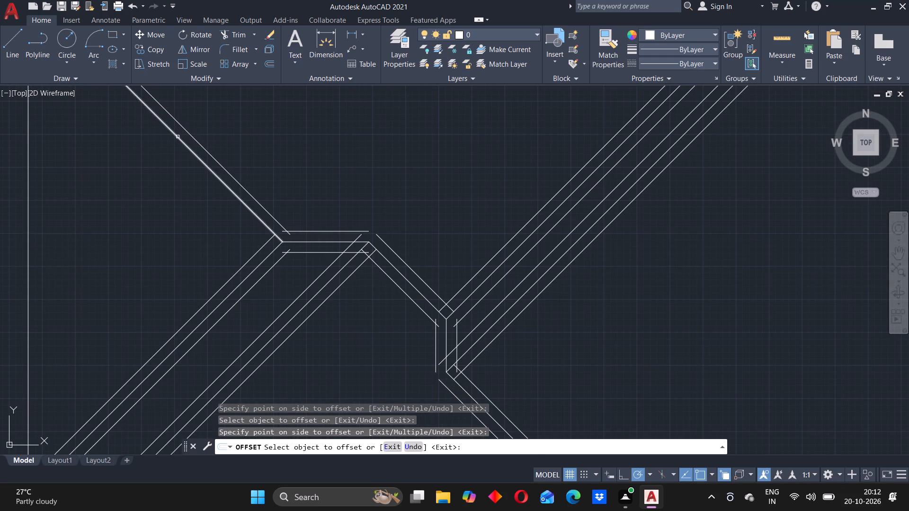
click(176, 138)
click(154, 177)
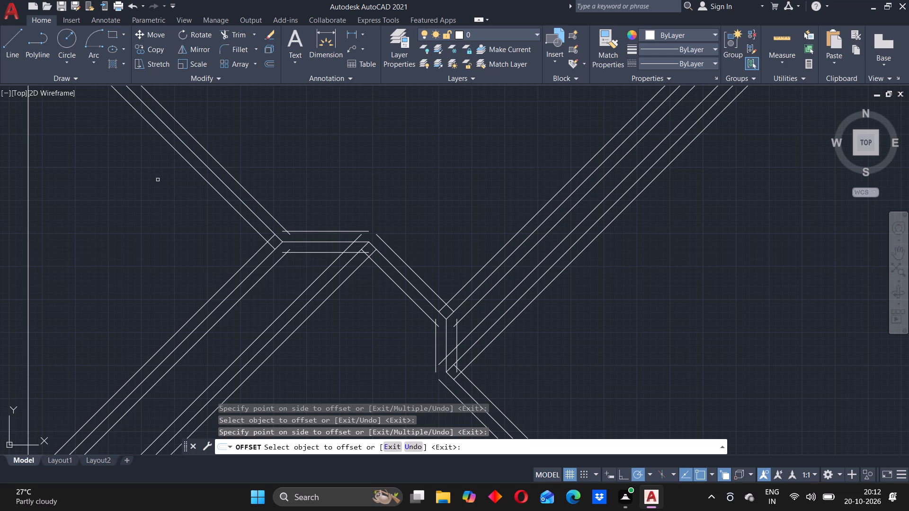
Offset the roof's outer boundary outline inward by 80.
scroll(165, 176, down, 1)
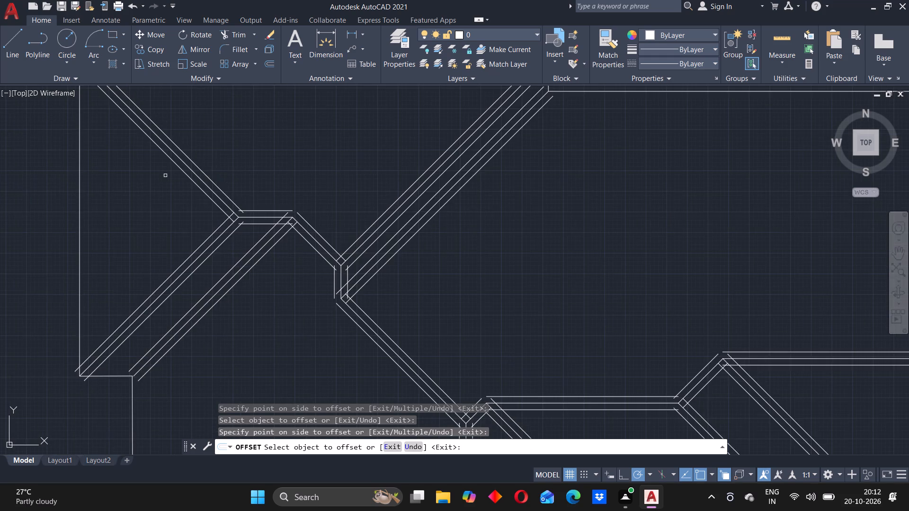
scroll(165, 176, down, 1)
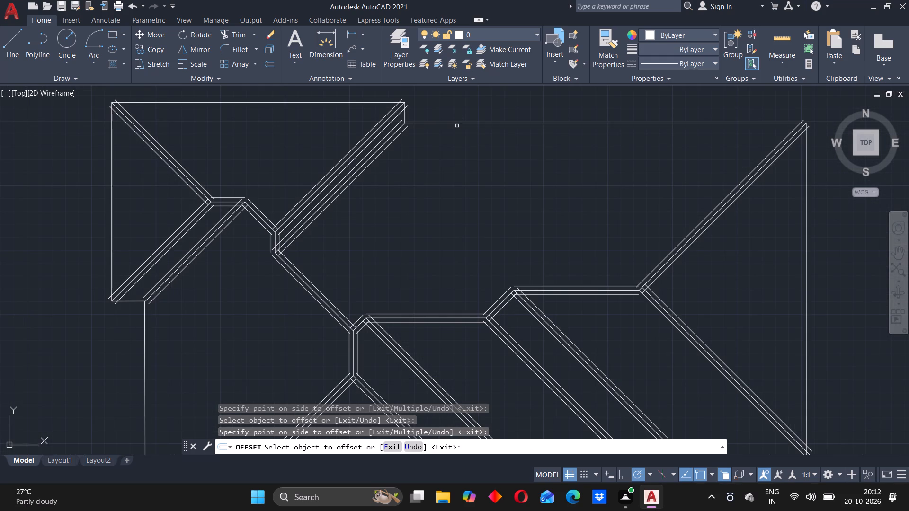
click(460, 123)
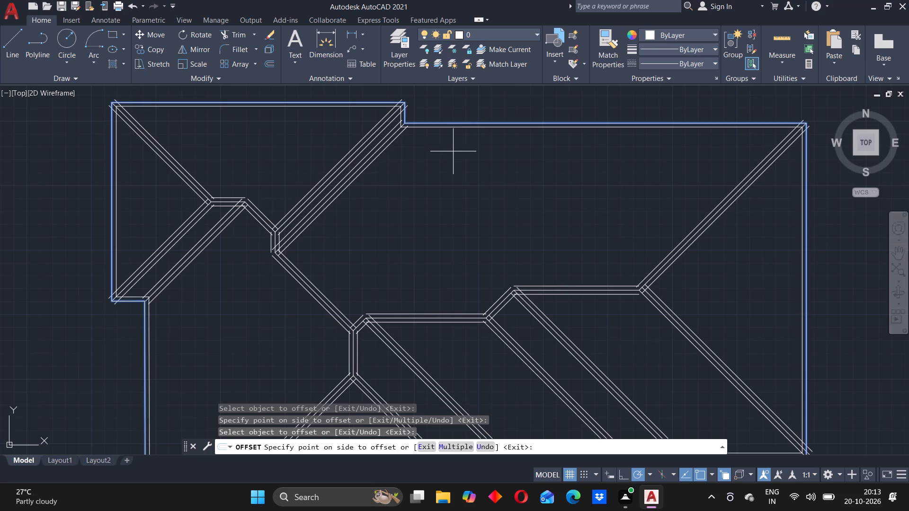
click(453, 152)
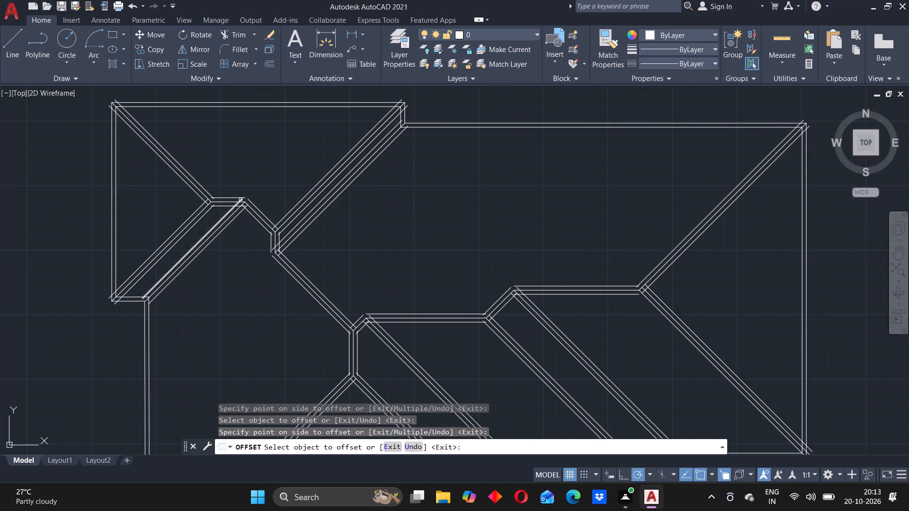
scroll(245, 199, down, 1)
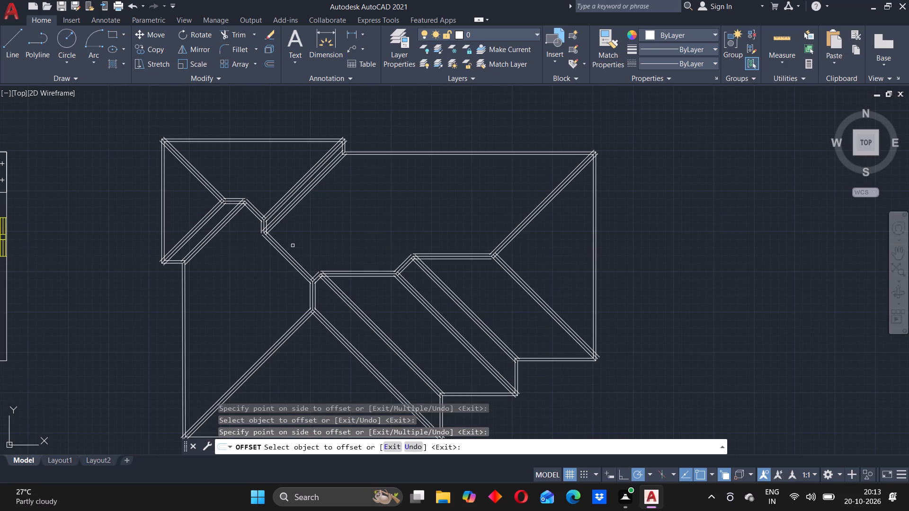
middle_drag(409, 300, 493, 244)
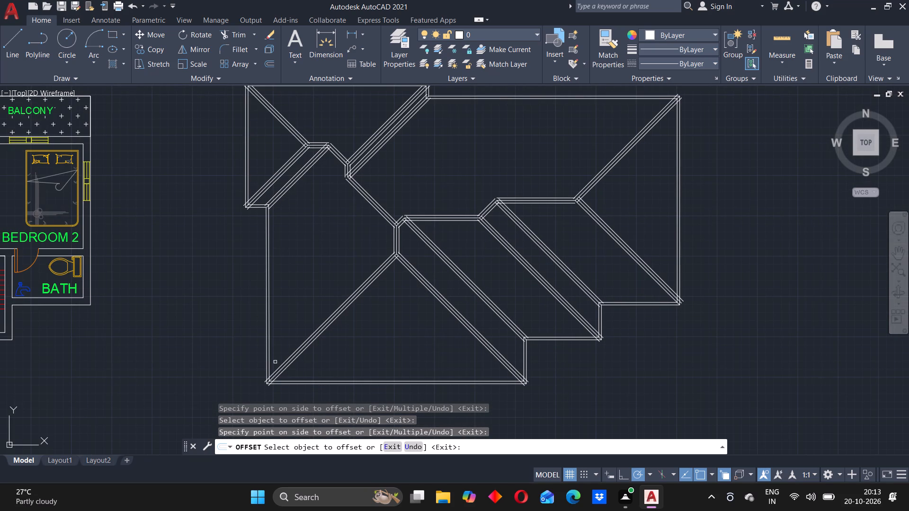
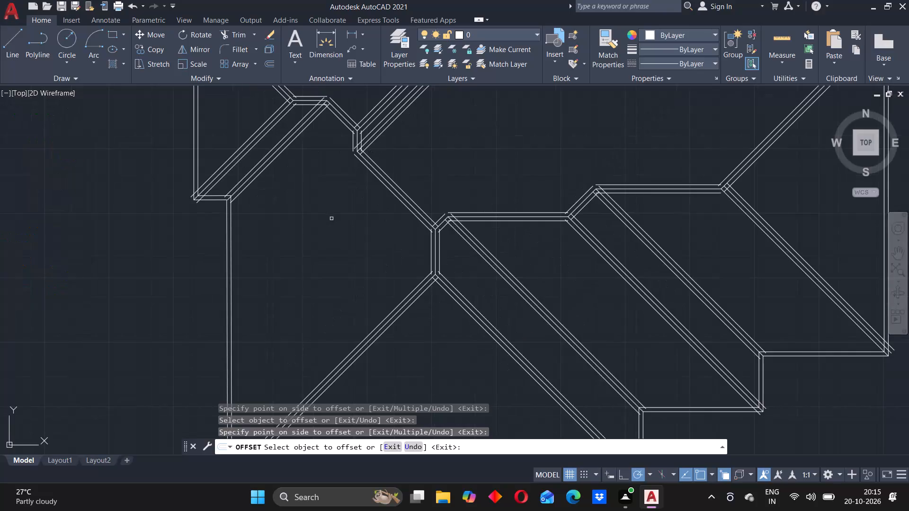
Start a multiple Fillet with radius 0 and join the inner outline's north edge to the outermost valley line at the upper notch.
middle_drag(341, 186, 354, 200)
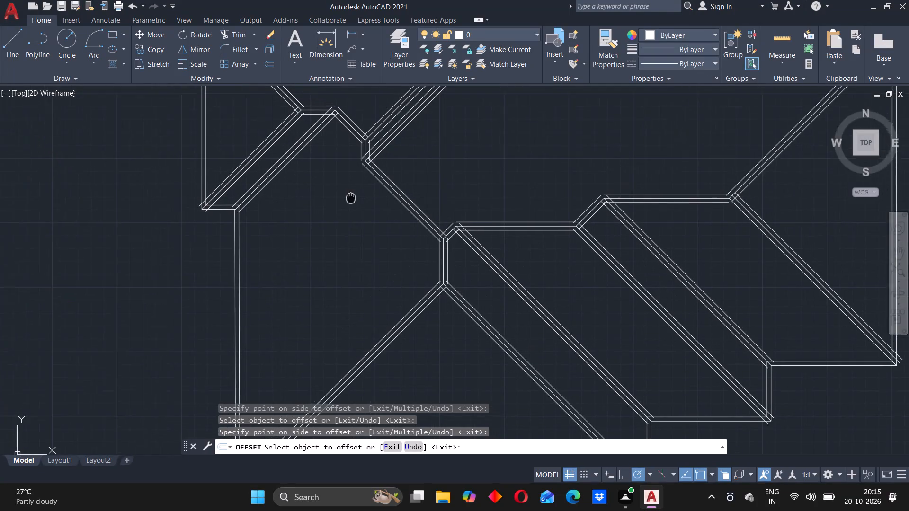
middle_drag(354, 200, 379, 216)
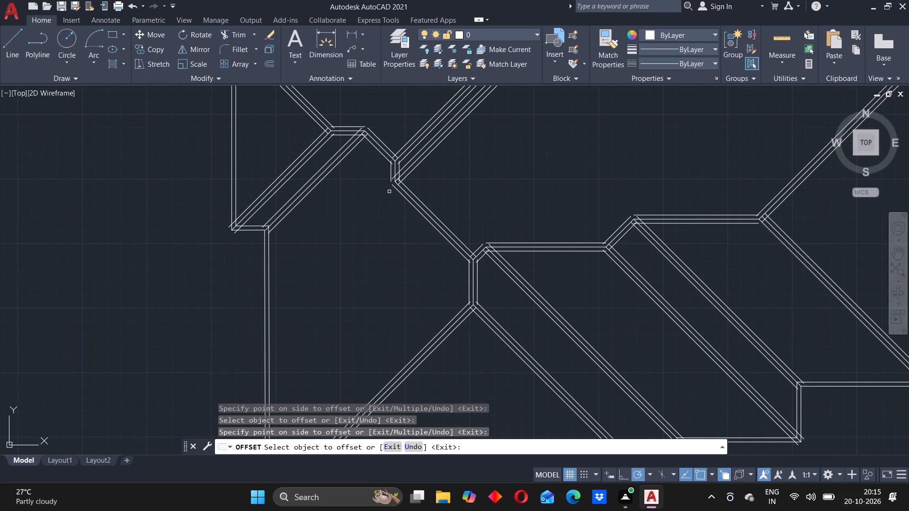
key(f)
key(Escape)
key(Escape)
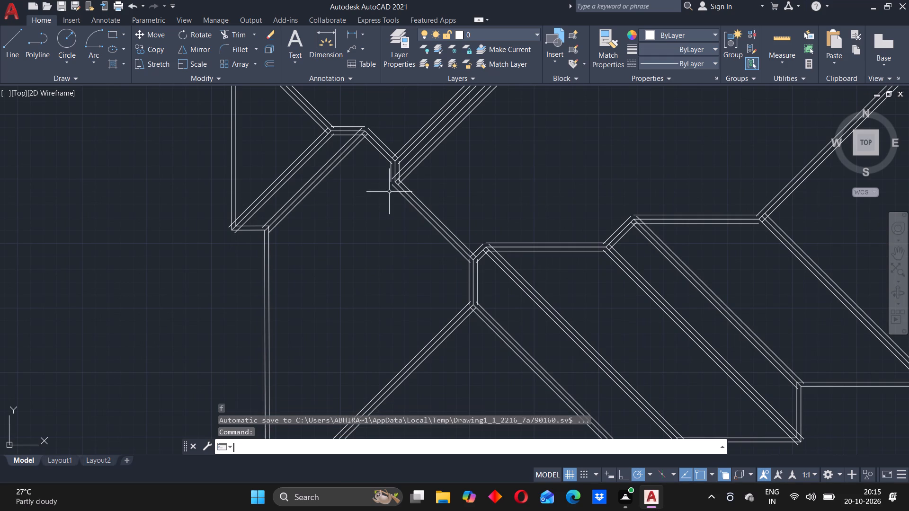
key(f)
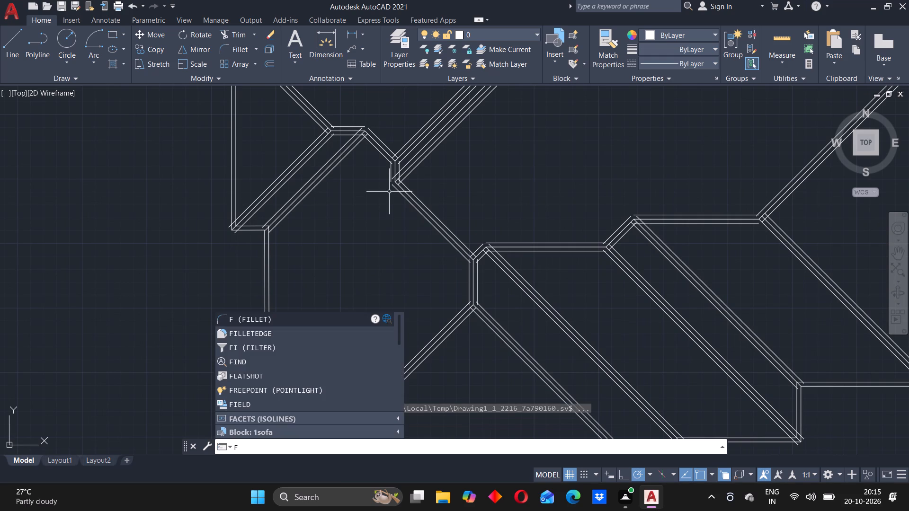
key(Return)
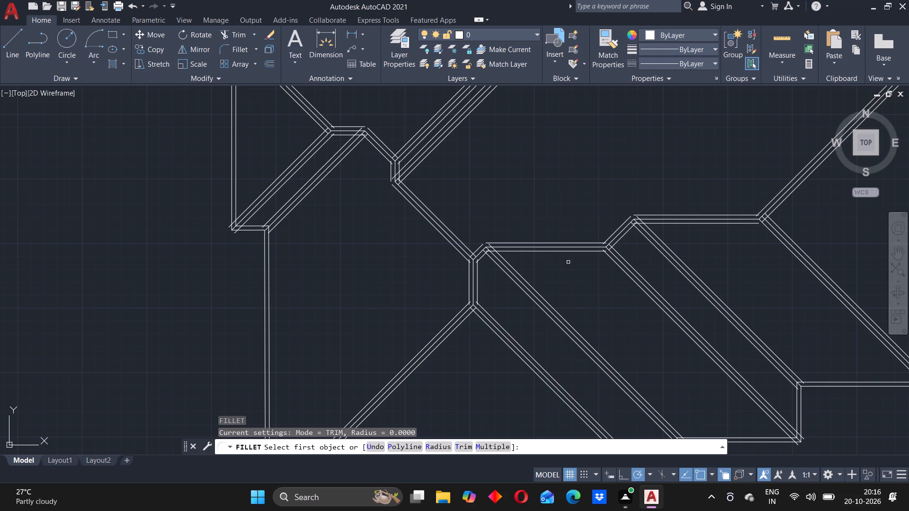
scroll(389, 248, down, 2)
middle_drag(401, 255, 365, 271)
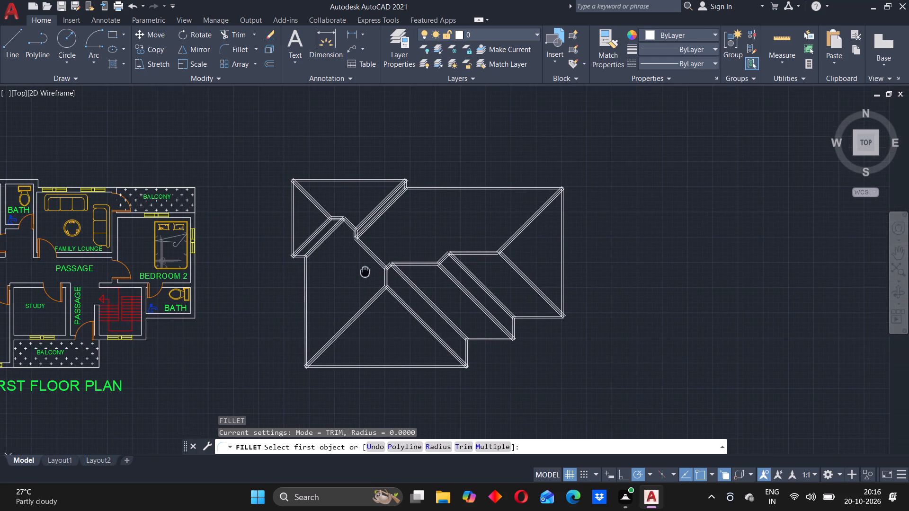
scroll(357, 269, up, 1)
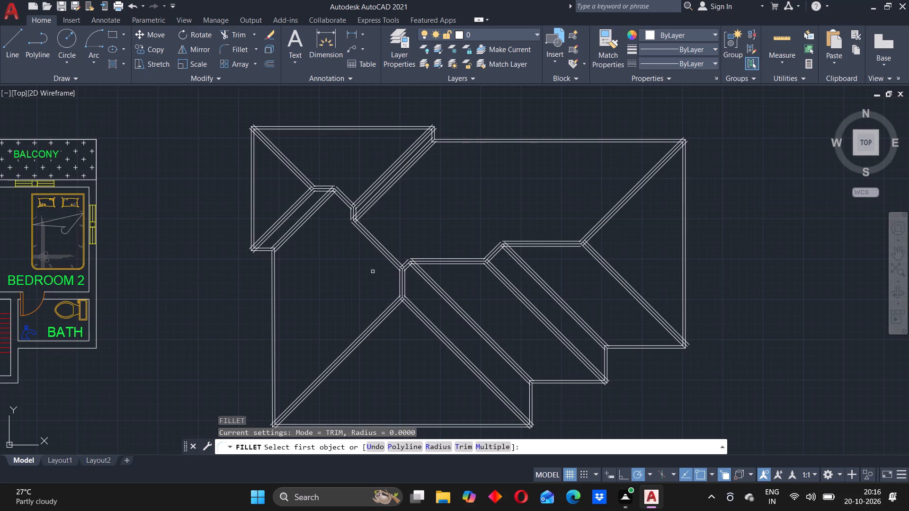
right_click(495, 195)
click(527, 293)
right_click(502, 207)
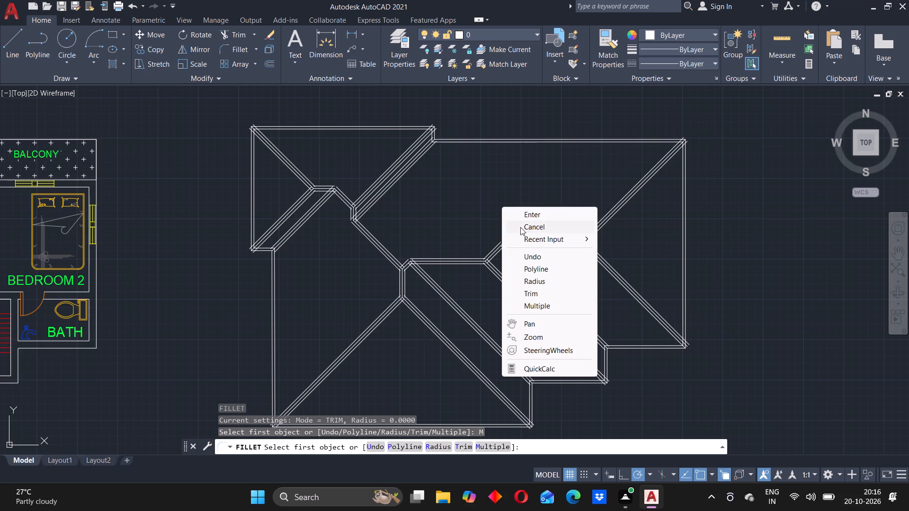
click(529, 282)
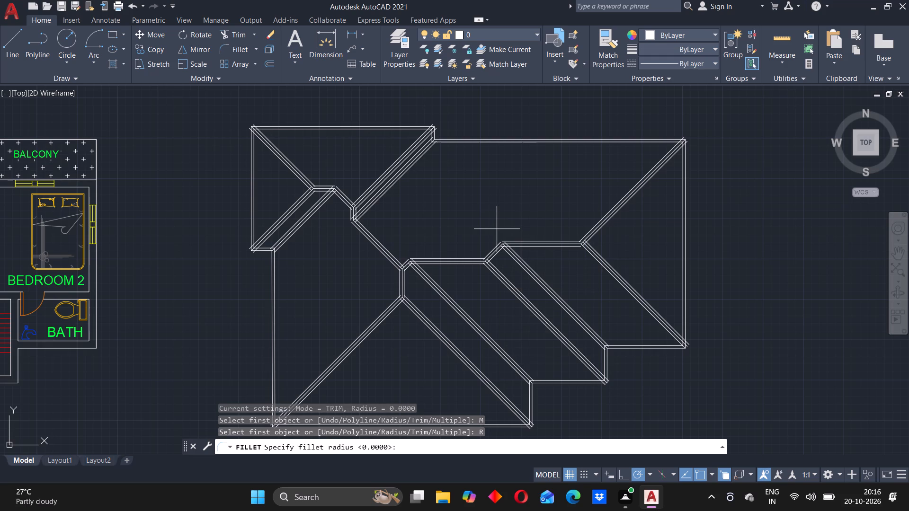
key(0)
key(Return)
scroll(433, 152, up, 2)
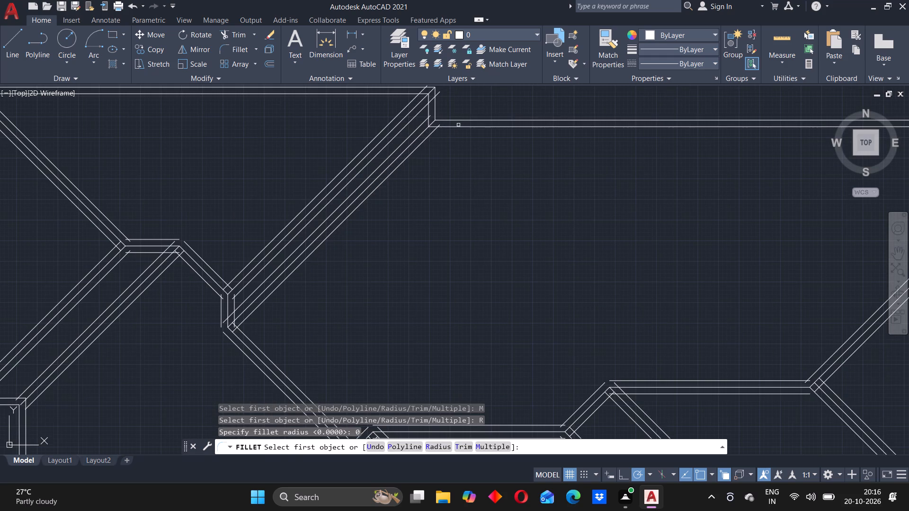
click(448, 126)
click(431, 136)
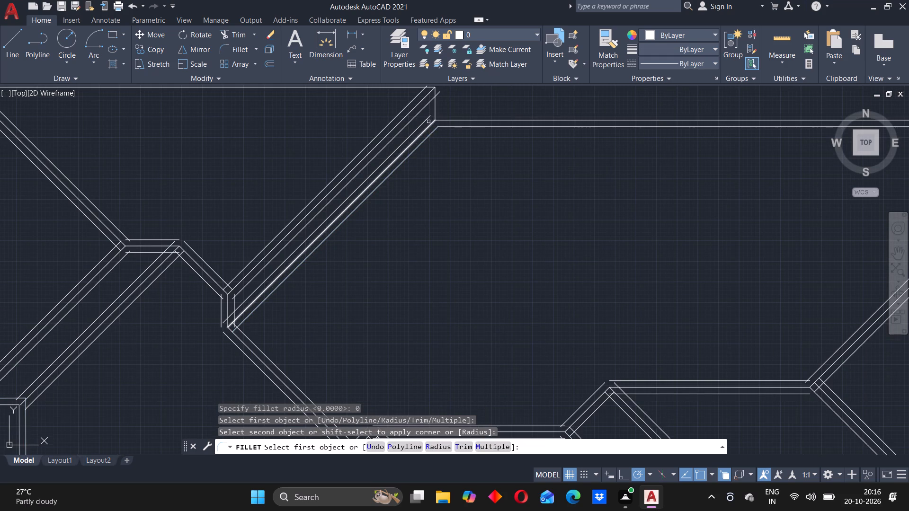
Fillet the northeast hip's centre line and both offsets with their matching southeast hip lines at the eastern ridge's east end.
scroll(430, 116, down, 1)
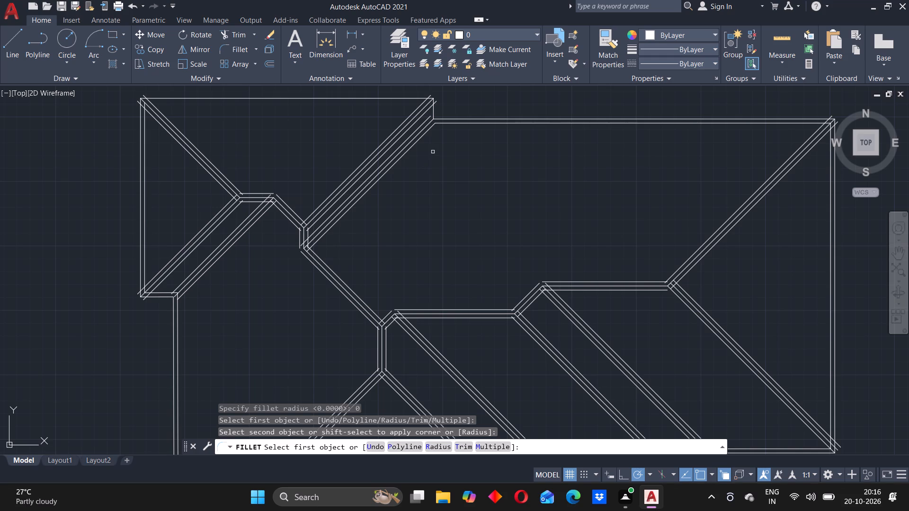
scroll(635, 170, down, 1)
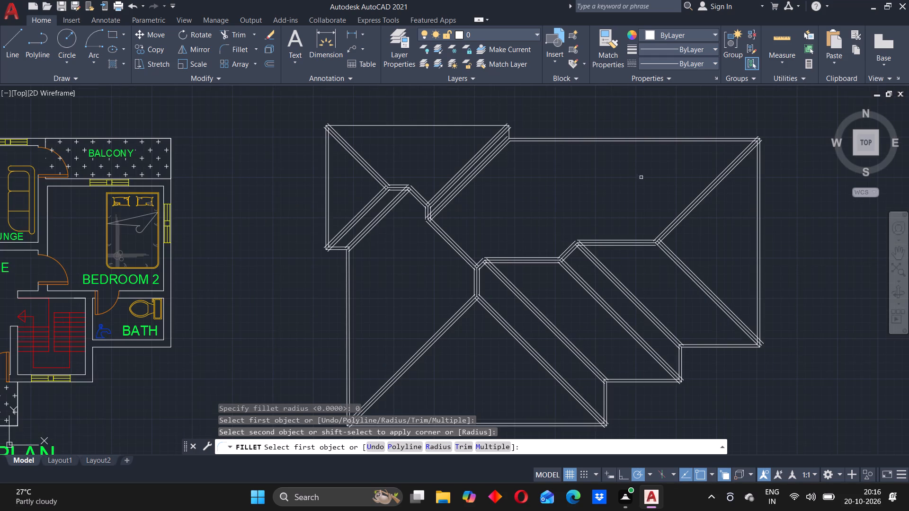
middle_drag(741, 212, 649, 211)
scroll(632, 203, up, 2)
scroll(673, 134, down, 3)
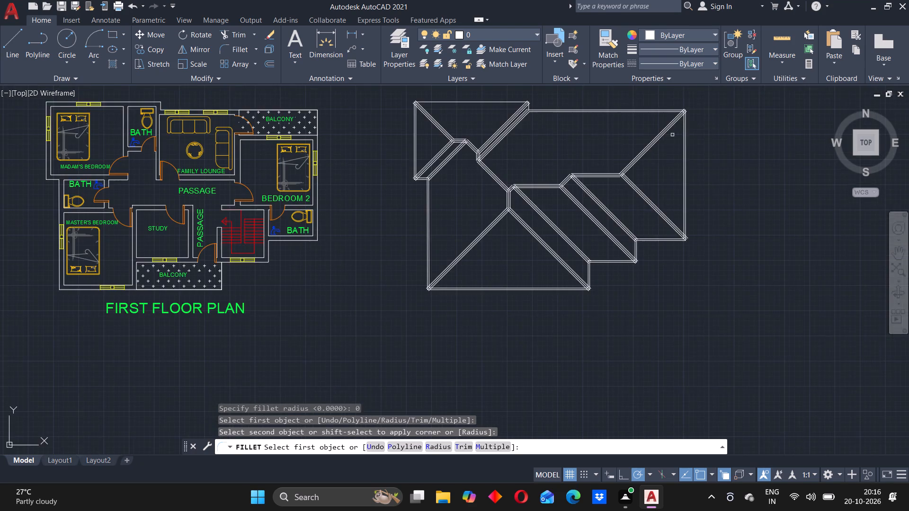
middle_drag(661, 155, 587, 221)
scroll(592, 202, up, 3)
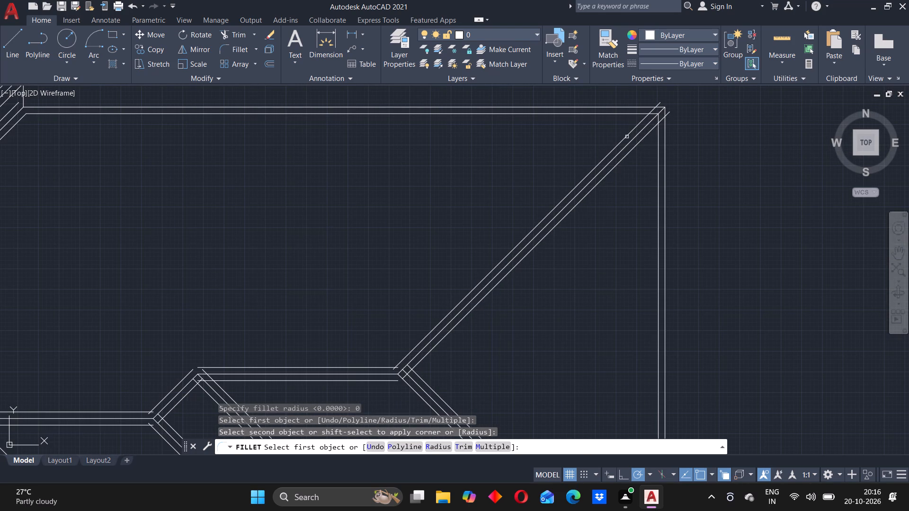
click(626, 137)
scroll(420, 363, down, 2)
middle_drag(438, 361, 442, 352)
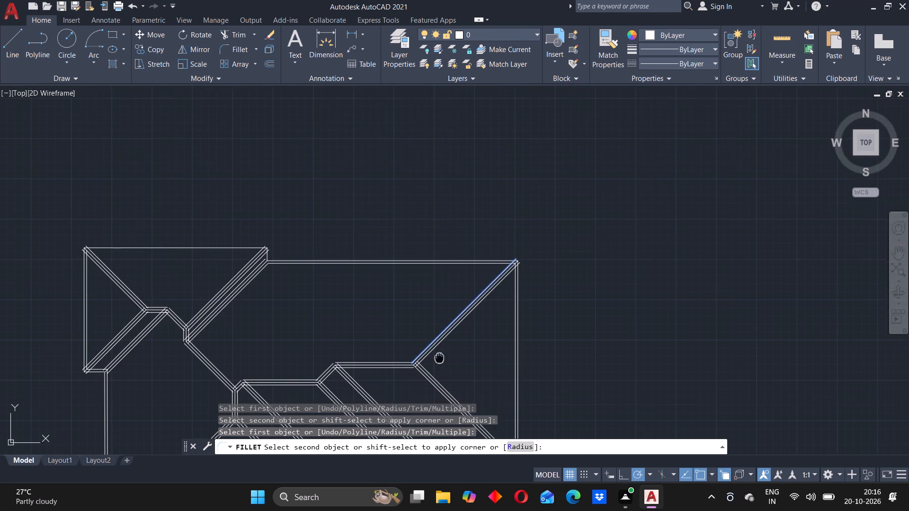
middle_drag(442, 352, 460, 277)
scroll(464, 275, up, 1)
click(436, 305)
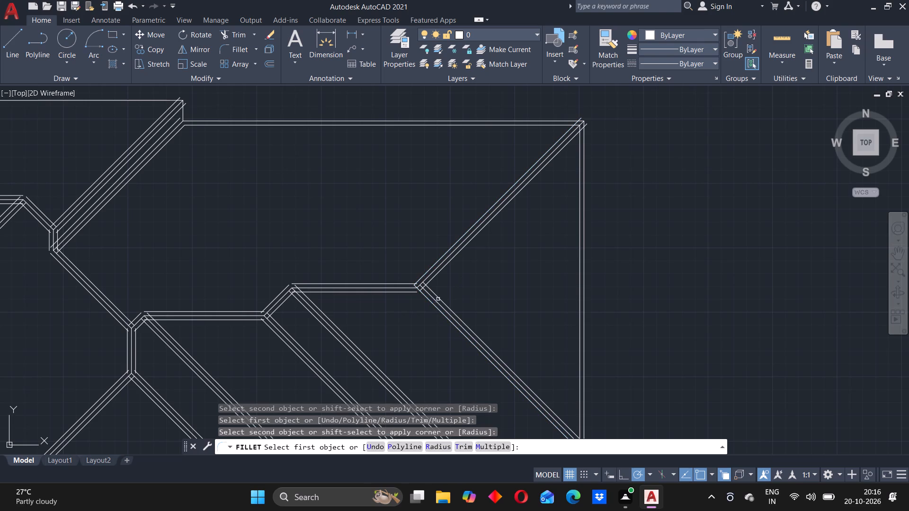
click(438, 298)
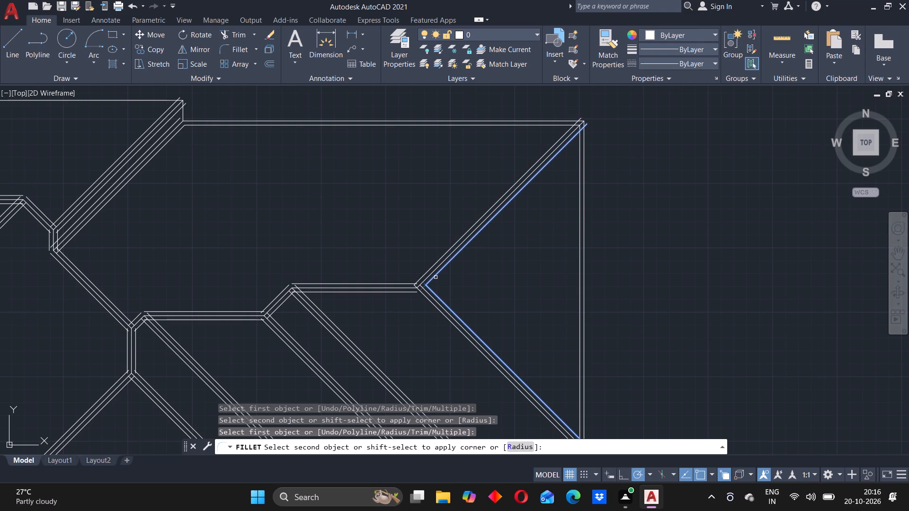
click(435, 277)
click(424, 288)
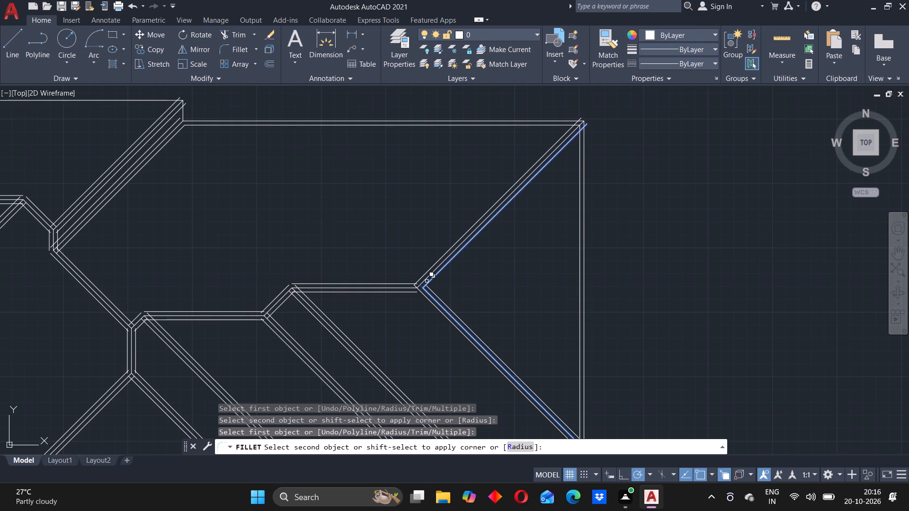
click(427, 278)
Fillet the eastern ridge's lower offset to the southeast hip's outer line and its upper offset to the northeast hip's outer line.
click(408, 291)
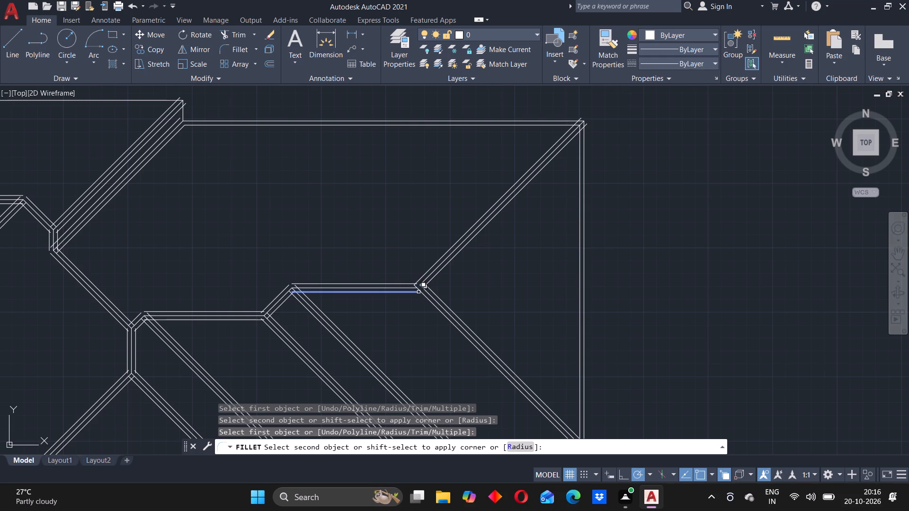
click(421, 295)
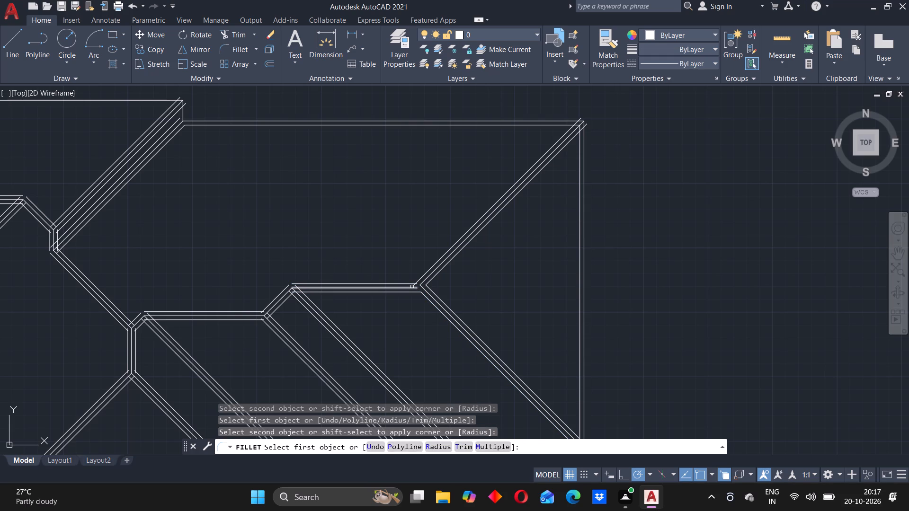
click(406, 282)
click(420, 279)
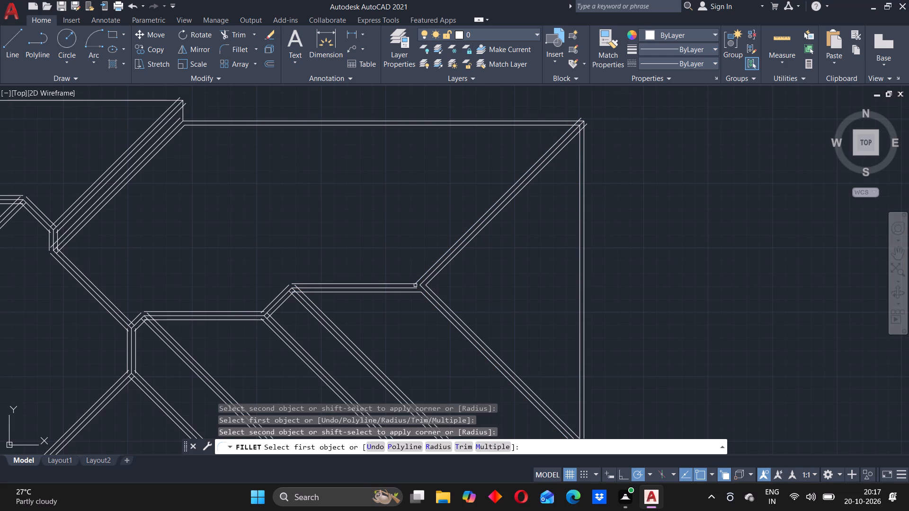
click(409, 289)
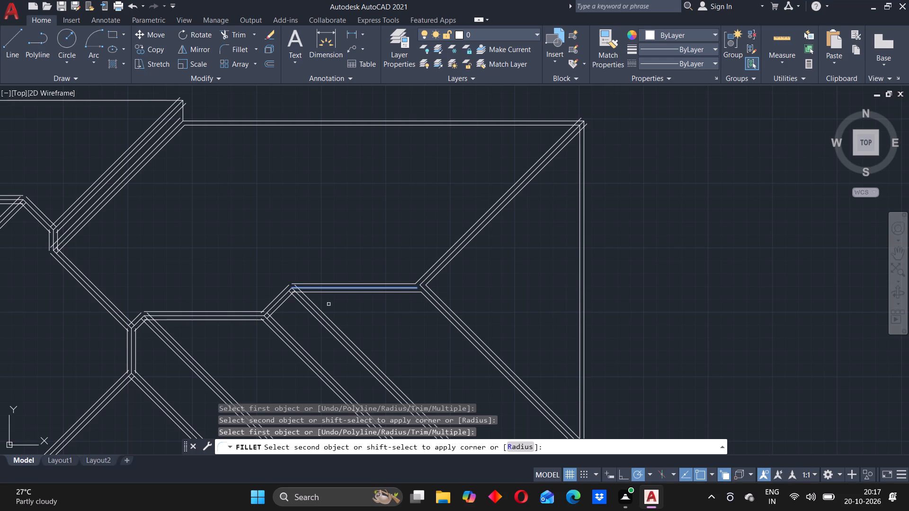
key(Escape)
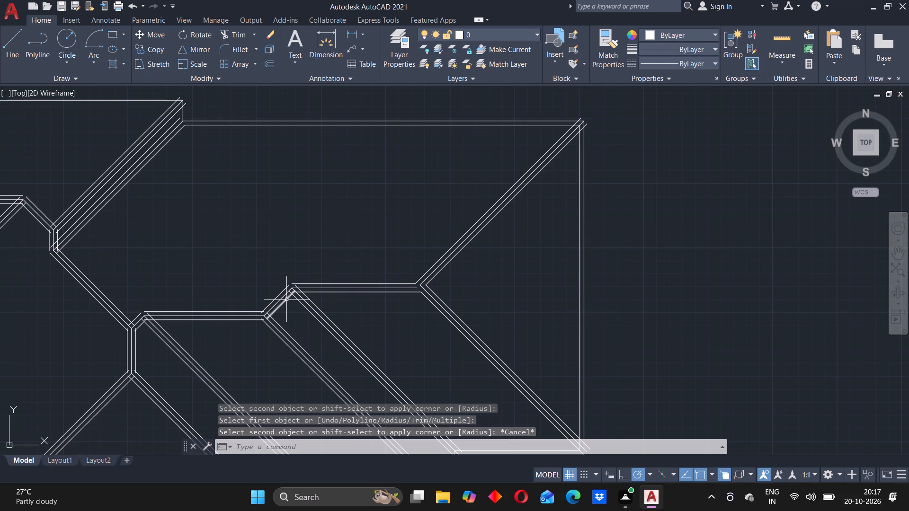
Fillet with radius 0 the three line pairs where the short diagonal meets the southeast-running valley at the eastern ridge's west end.
key(Return)
scroll(294, 295, up, 2)
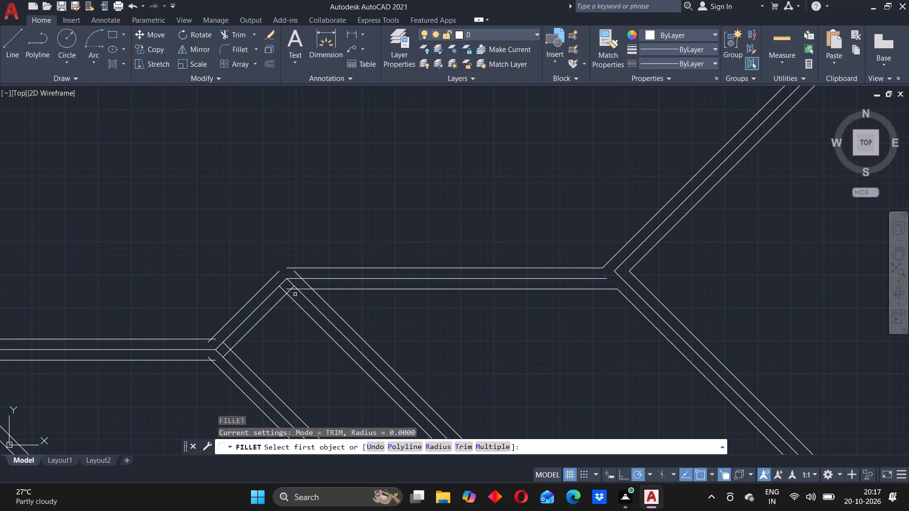
click(294, 299)
click(281, 301)
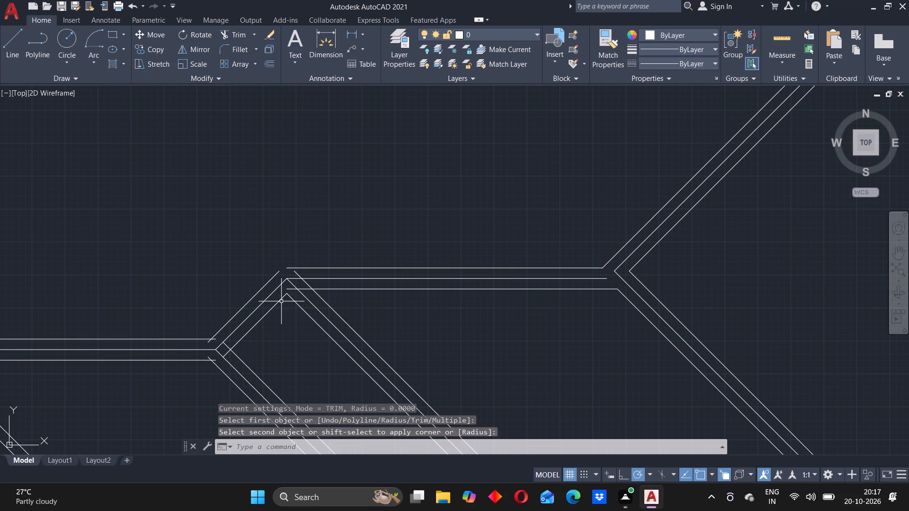
key(Return)
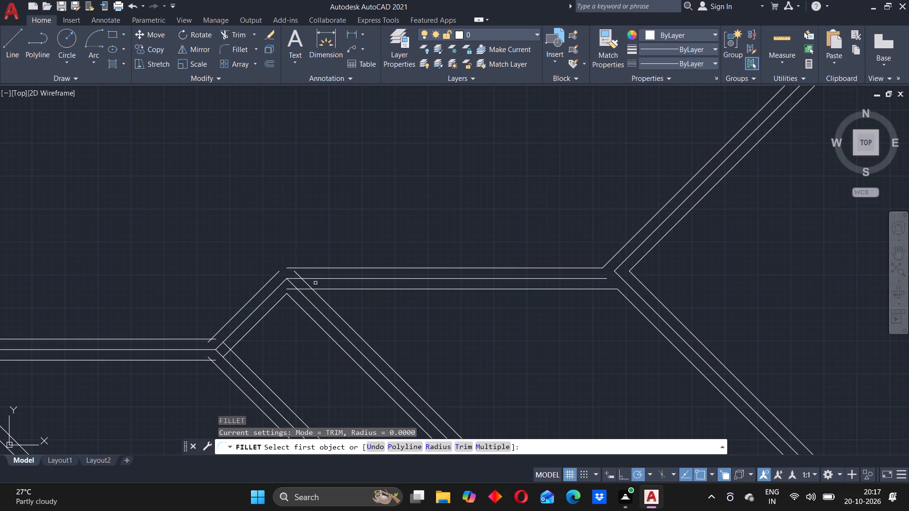
click(305, 297)
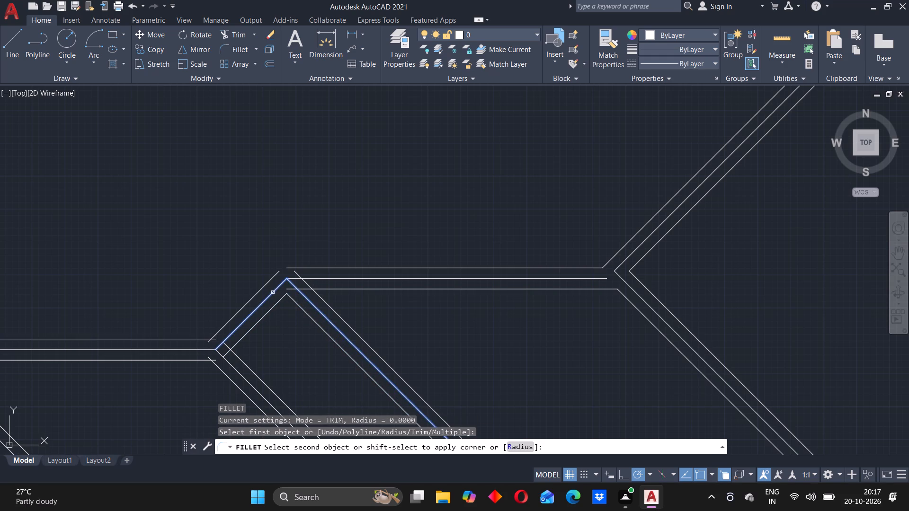
click(273, 292)
key(Return)
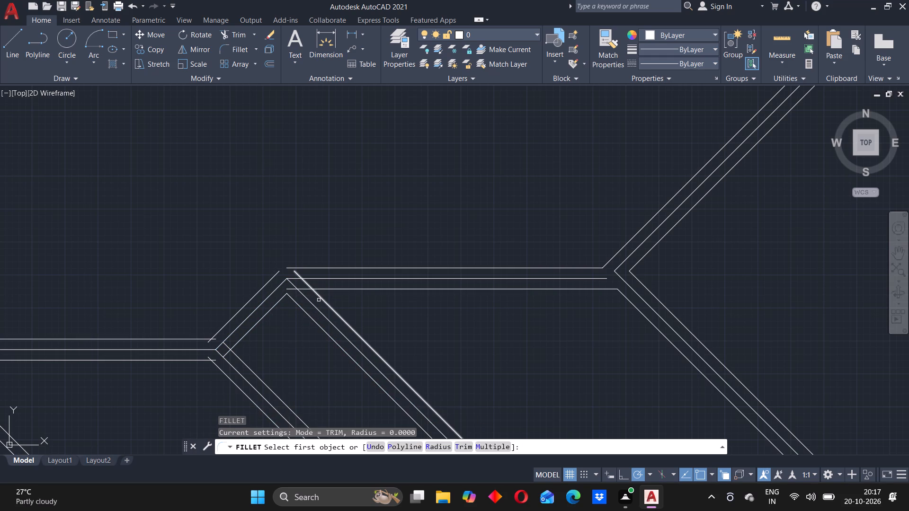
click(319, 300)
click(322, 298)
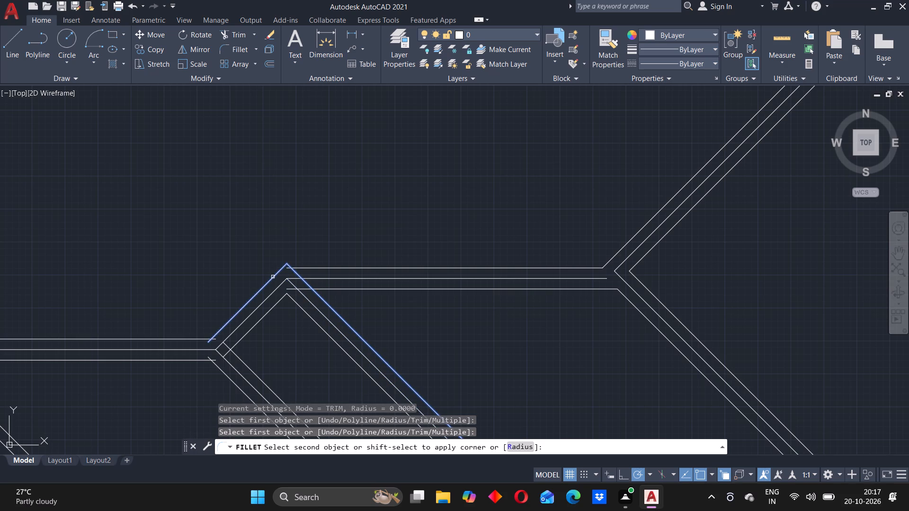
click(273, 277)
Fillet with radius 0 the middle ridge's lower and upper offsets to the matching outer lines of the southeast-running diagonal at its east end.
scroll(296, 277, down, 1)
middle_drag(350, 309, 372, 293)
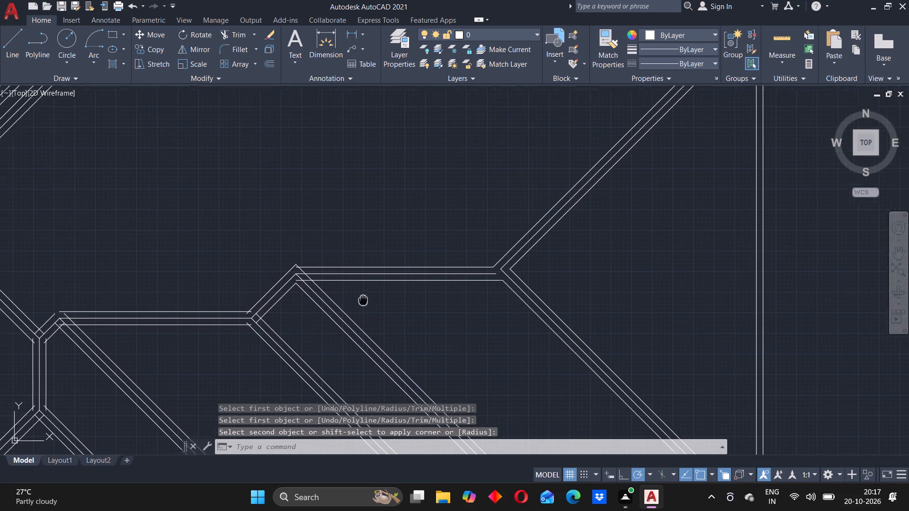
middle_drag(372, 293, 416, 238)
scroll(323, 254, up, 2)
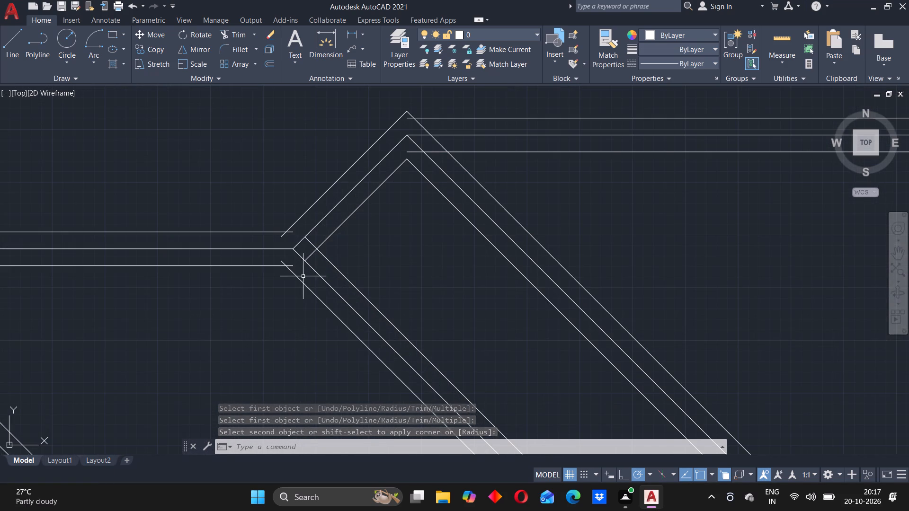
middle_drag(303, 276, 321, 263)
key(Return)
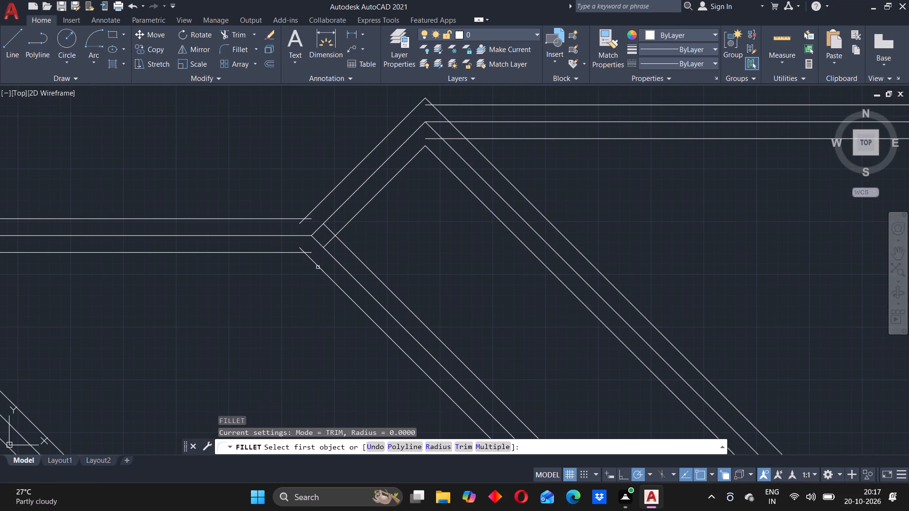
click(315, 269)
click(317, 267)
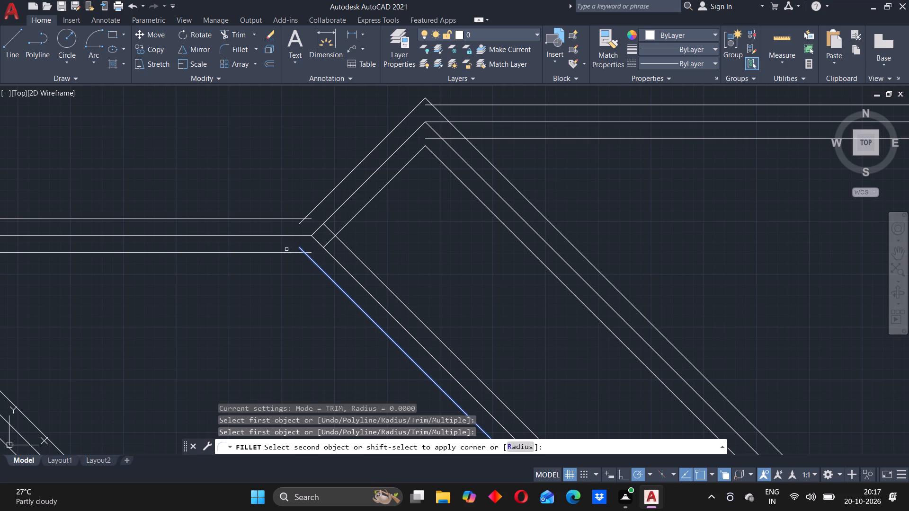
click(285, 251)
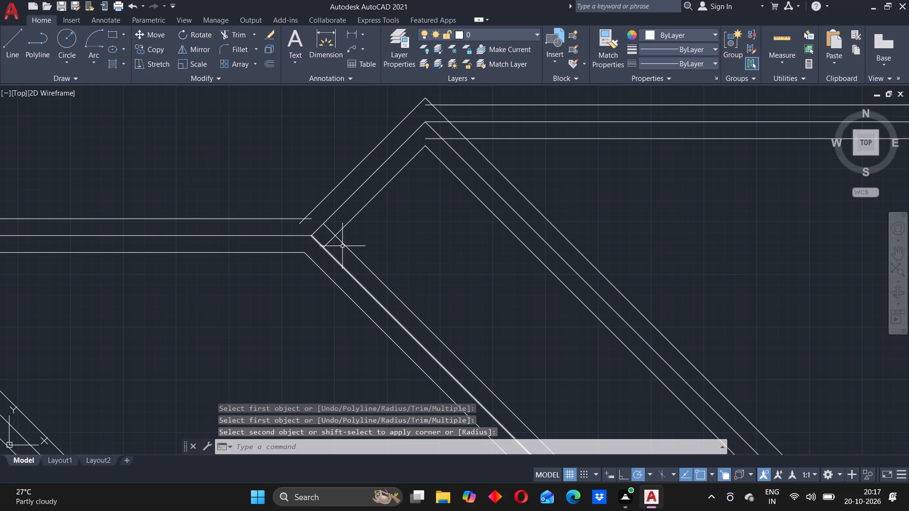
key(Return)
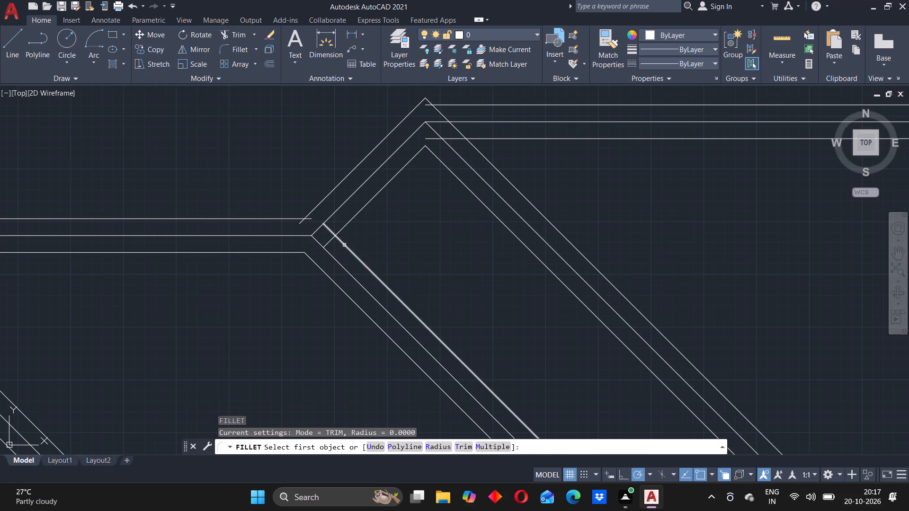
click(339, 245)
click(342, 245)
click(294, 219)
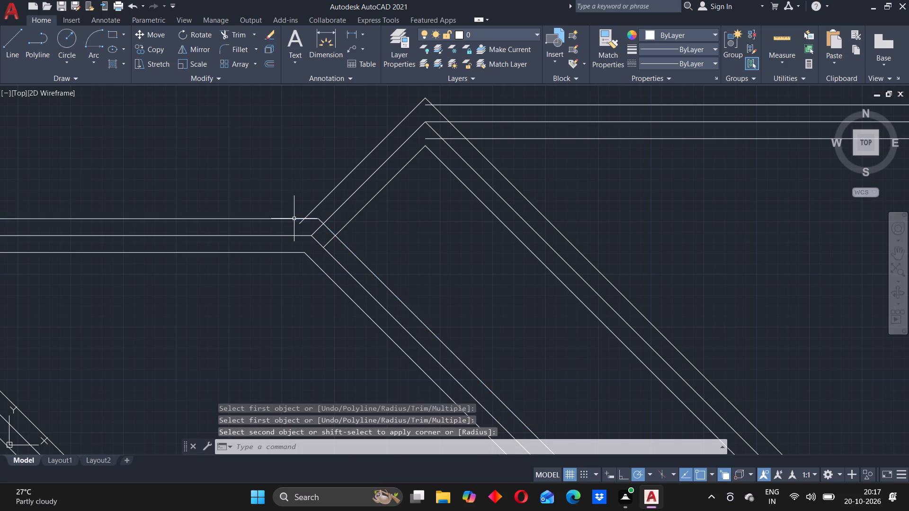
Fillet with radius 0 the middle ridge's upper offset to the short diagonal's upper offset at the ridge's west end.
scroll(377, 226, down, 3)
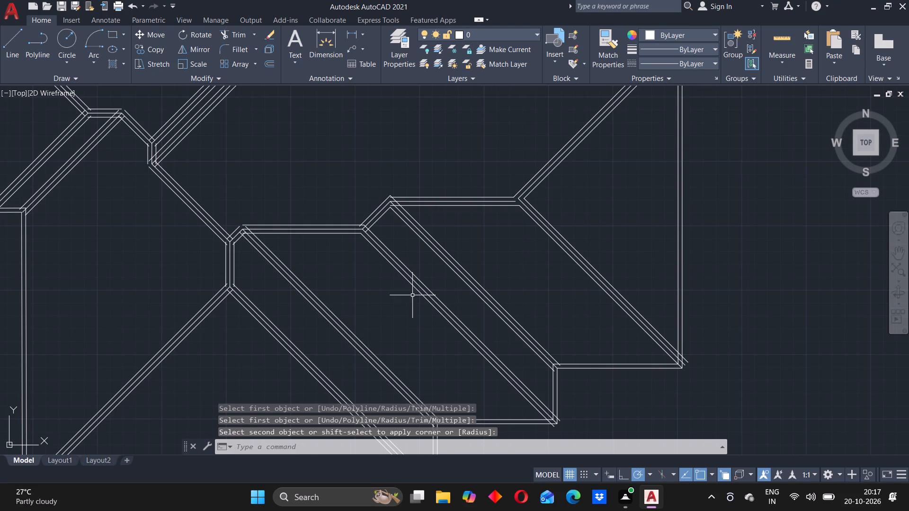
middle_drag(412, 295, 456, 177)
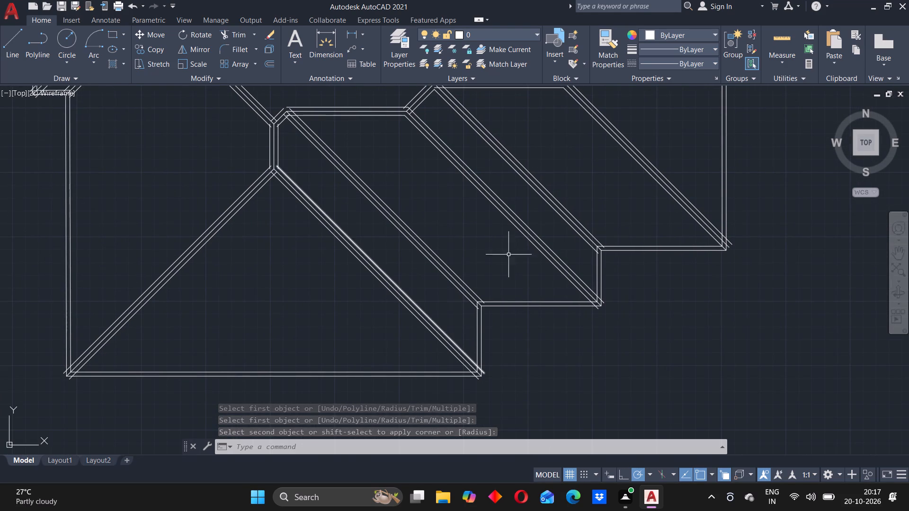
middle_drag(511, 209, 544, 357)
middle_drag(277, 300, 334, 246)
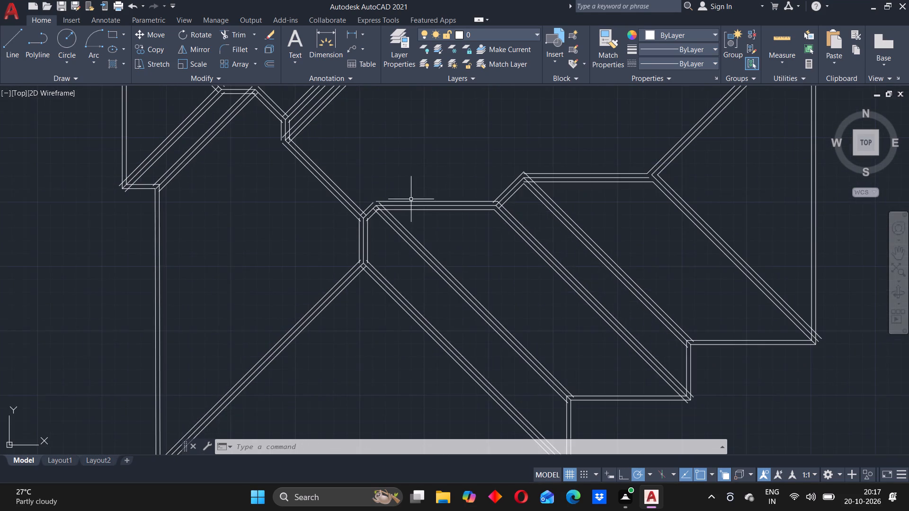
scroll(413, 196, up, 2)
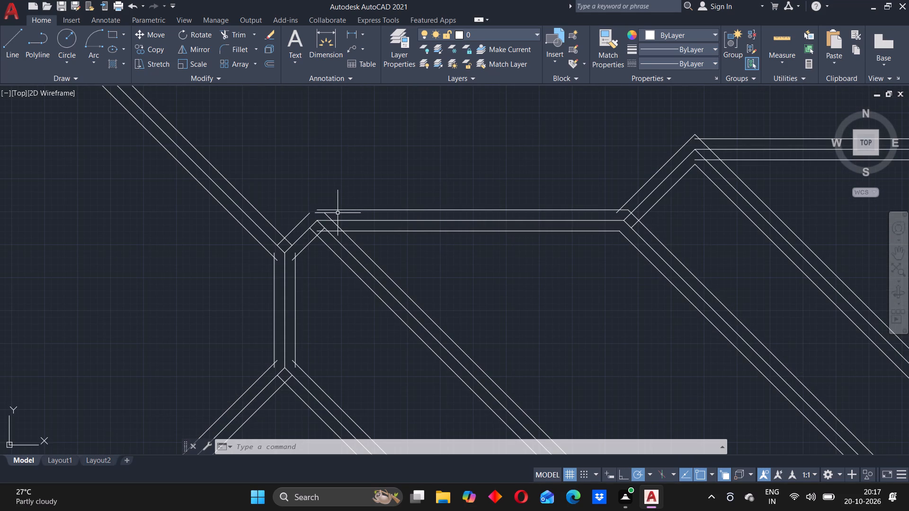
key(Return)
click(343, 210)
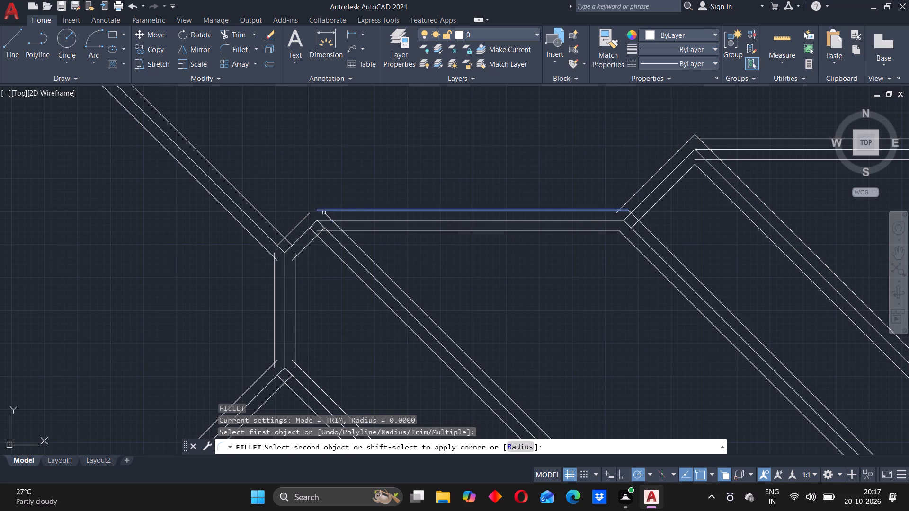
click(300, 221)
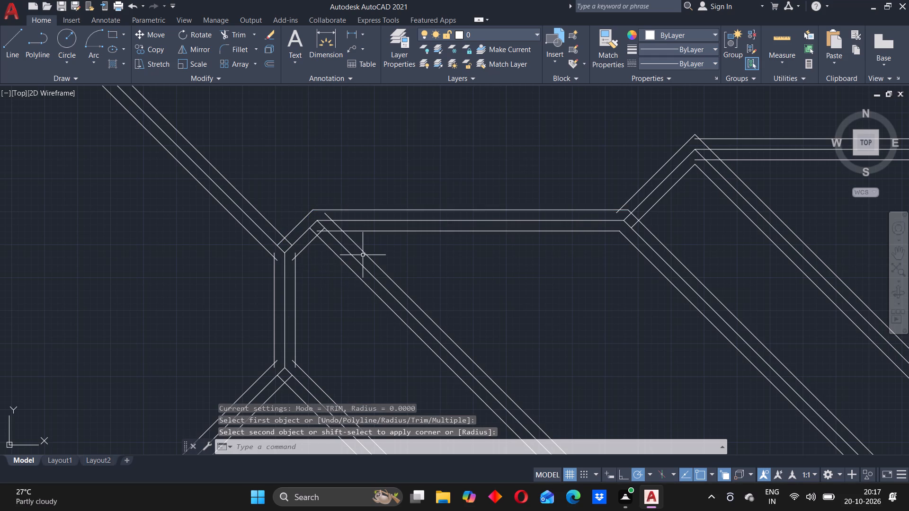
Fillet the southeast valley's upper offset to the short diagonal's upper offset, and rejoin that diagonal line to the middle ridge's upper offset.
key(Return)
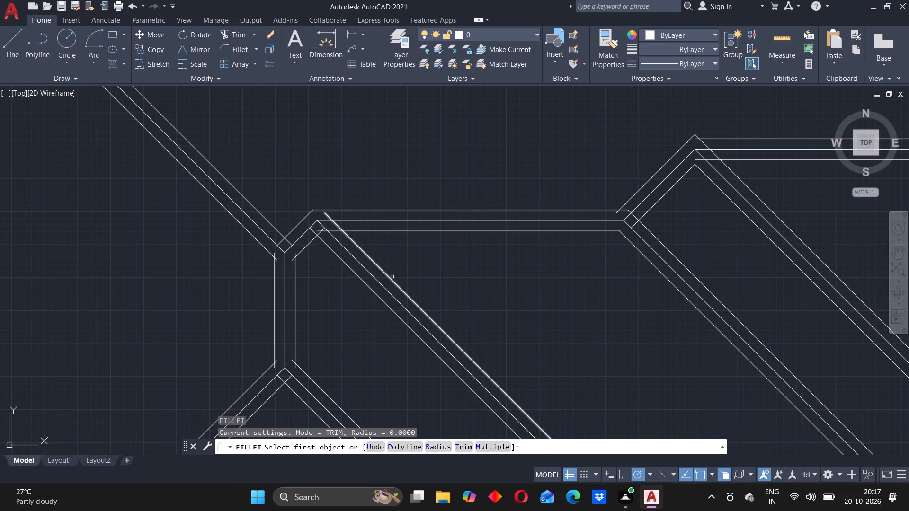
click(389, 278)
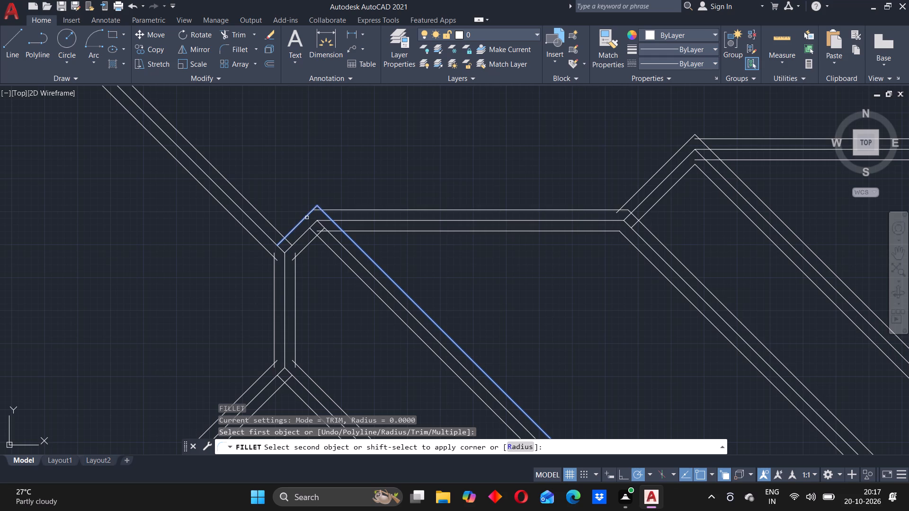
click(306, 217)
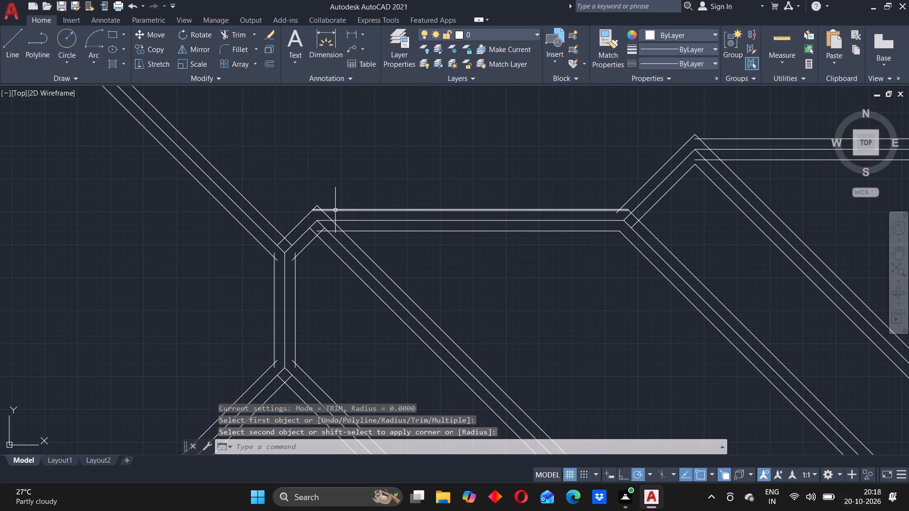
key(Return)
click(335, 210)
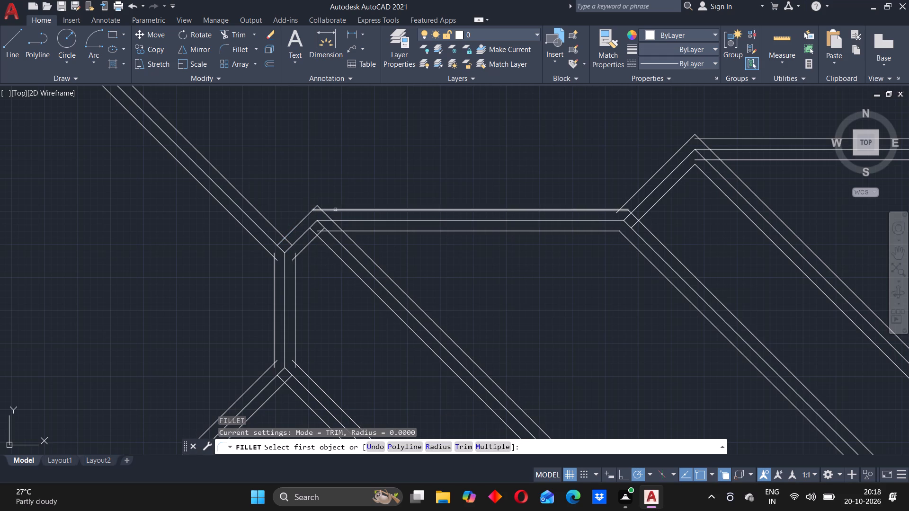
click(335, 210)
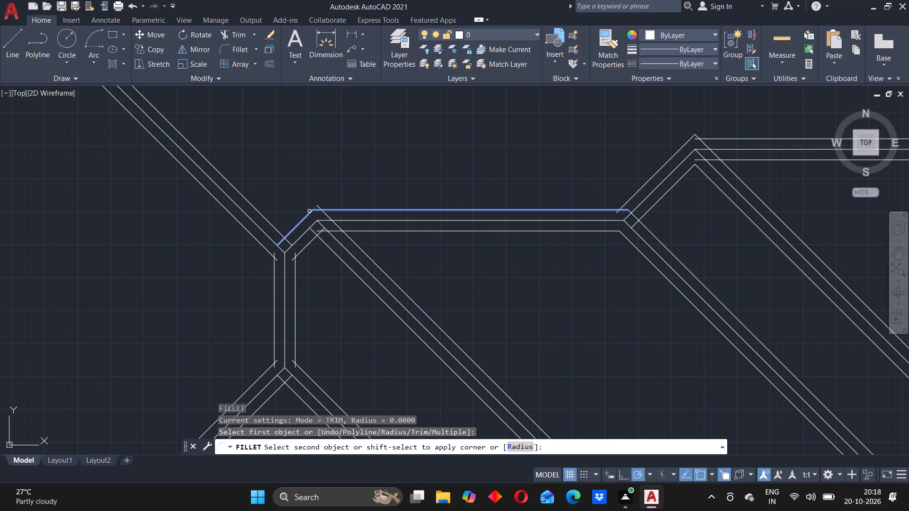
click(309, 211)
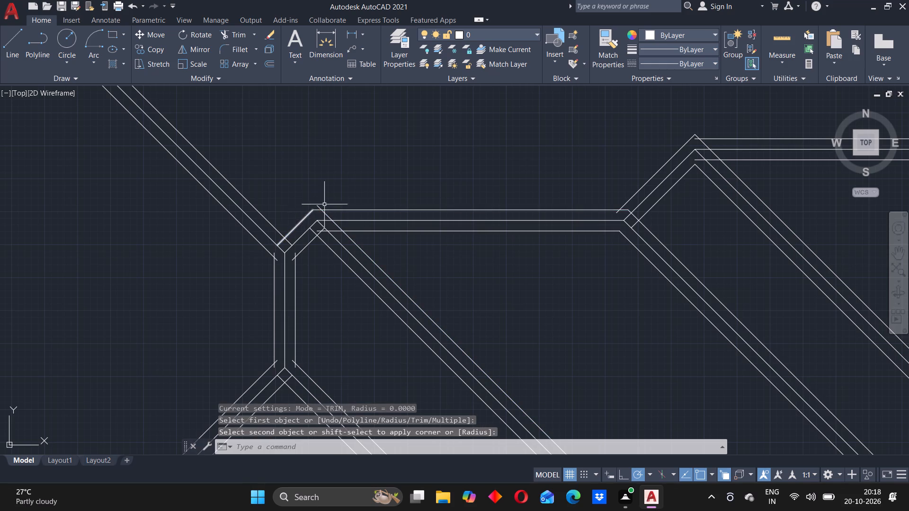
Fillet with radius 0 the inner and outer offset pairs of the southwest and southeast hips at the short vertical ridge's south end.
scroll(338, 193, down, 1)
scroll(416, 254, down, 2)
middle_drag(491, 262, 514, 245)
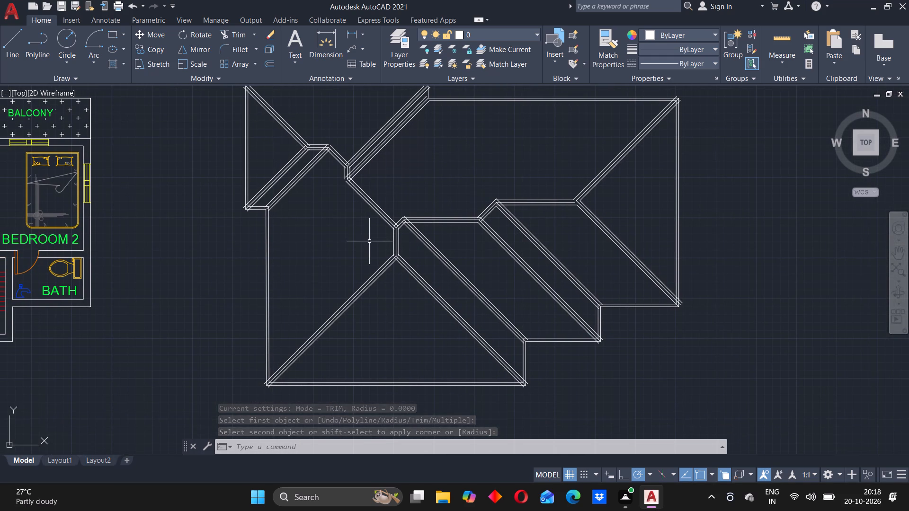
scroll(370, 264, up, 1)
key(Return)
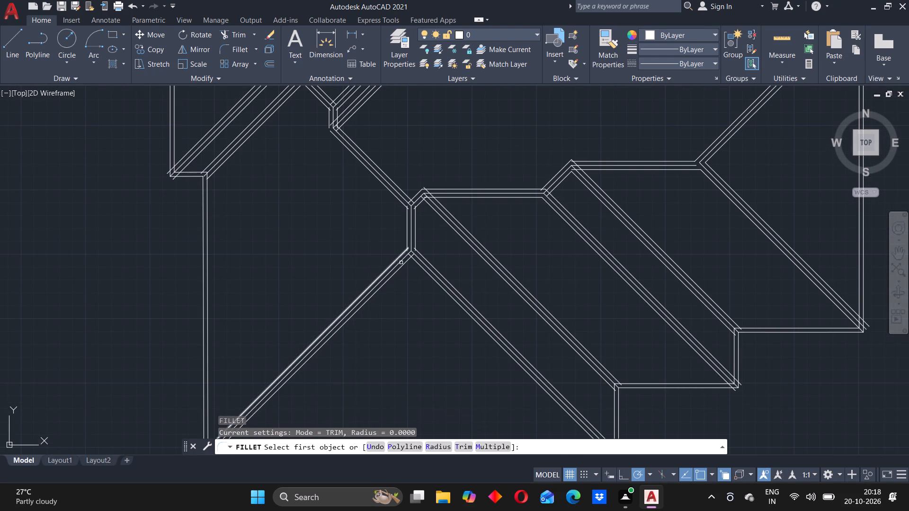
scroll(401, 262, up, 3)
click(423, 254)
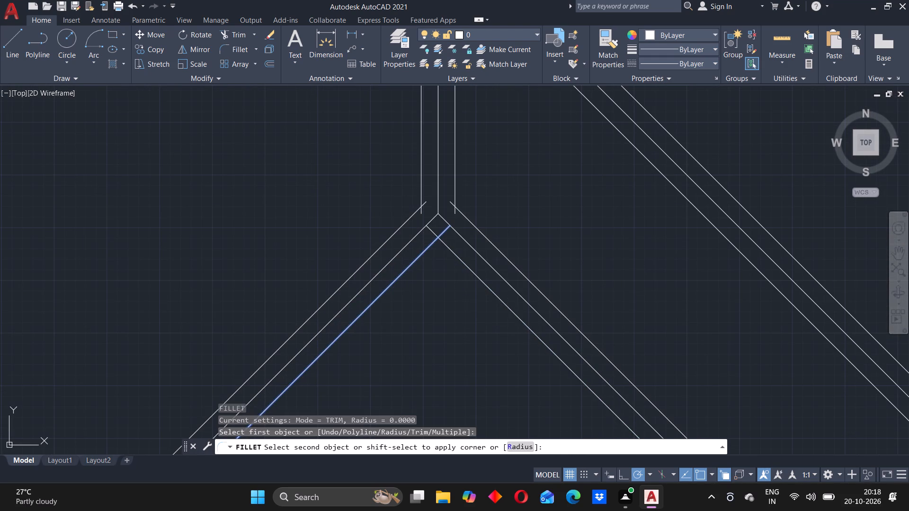
click(444, 247)
click(445, 245)
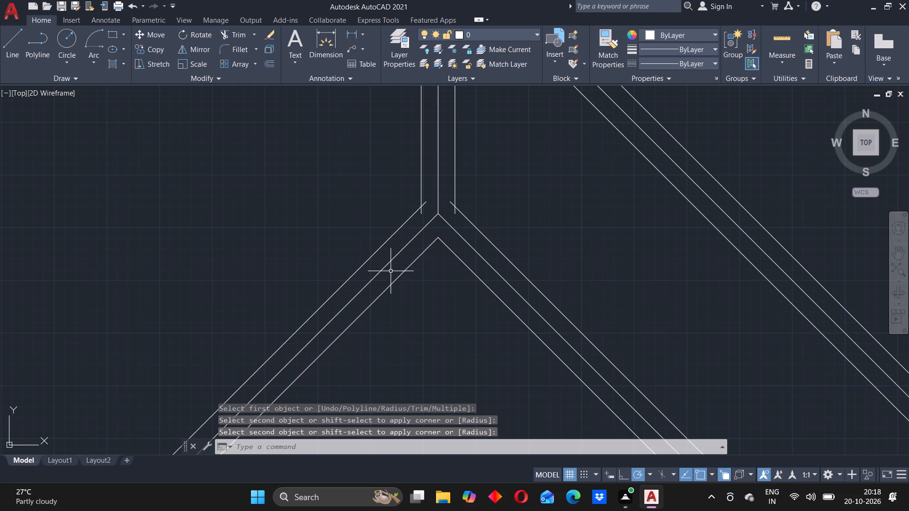
key(Return)
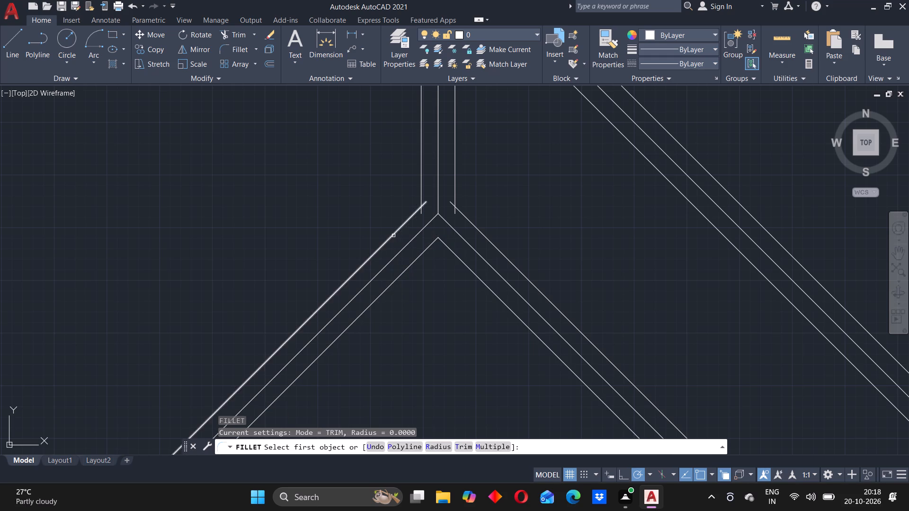
click(393, 236)
click(463, 216)
Fillet the short vertical ridge's west and east offsets to the outer lines of the southwest and southeast hips.
scroll(433, 161, down, 2)
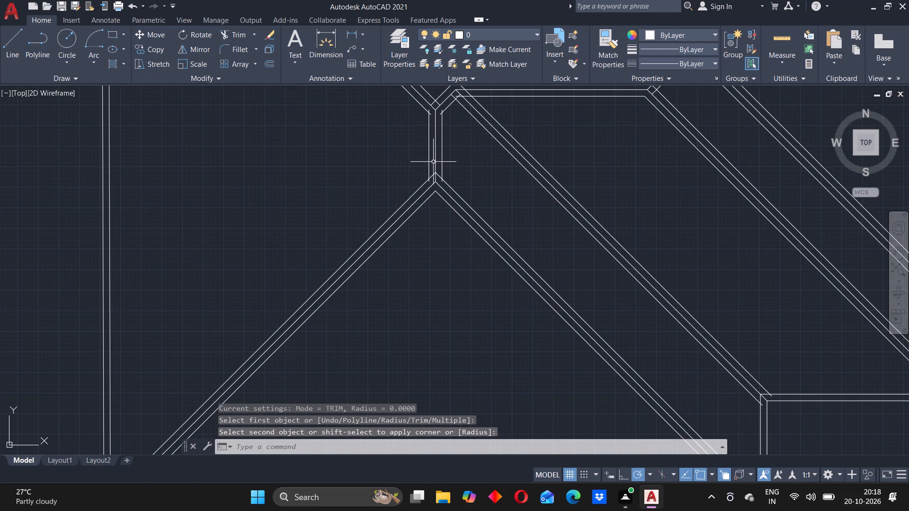
scroll(427, 162, up, 2)
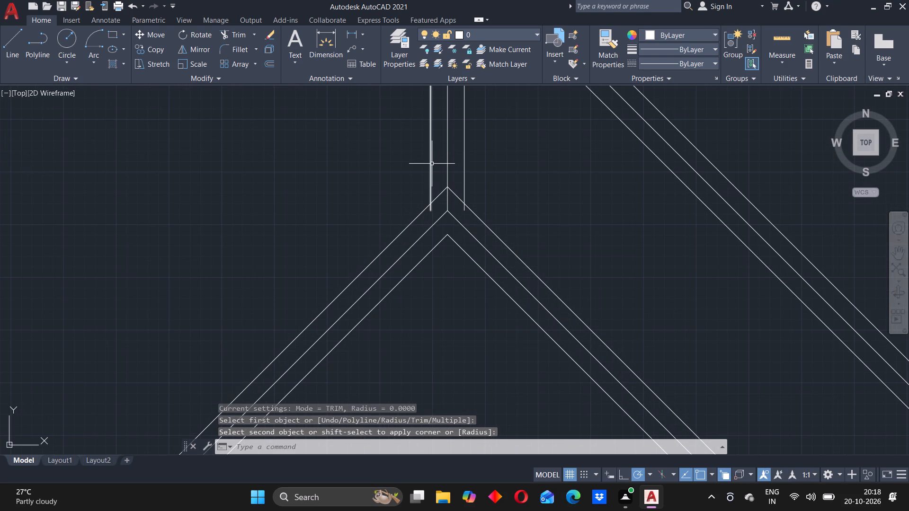
key(Return)
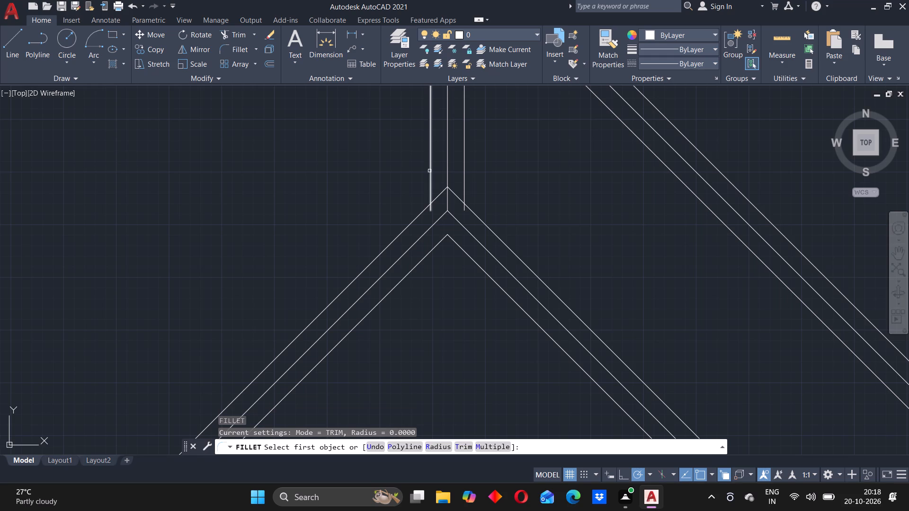
click(430, 171)
click(410, 224)
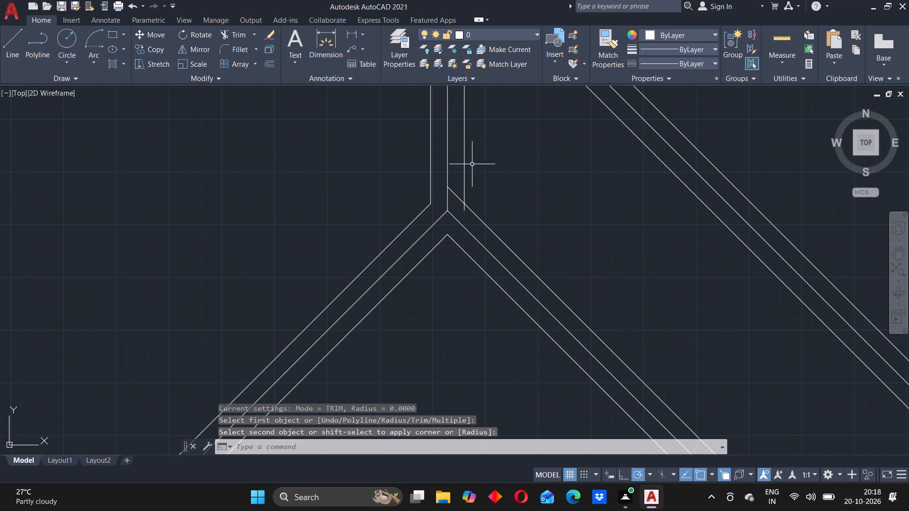
key(Return)
click(464, 169)
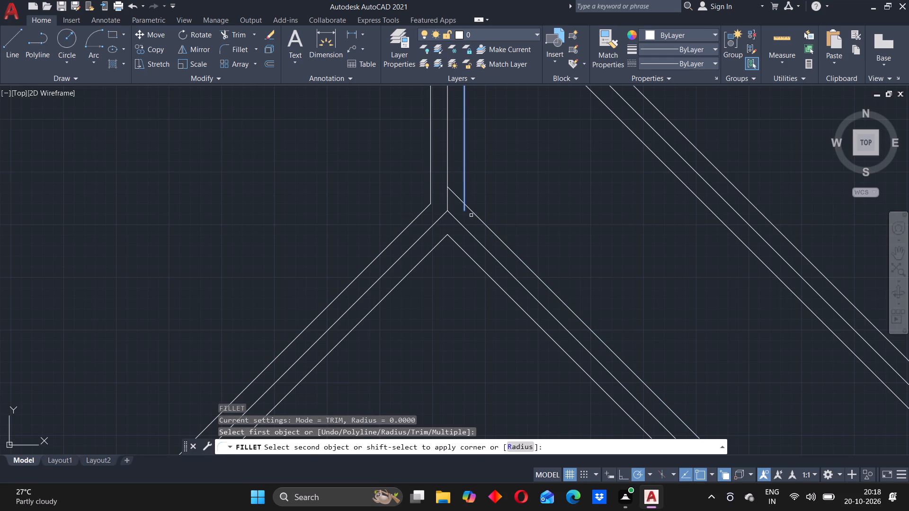
click(475, 215)
Fillet the long northwest diagonal's upper and lower offsets to the short vertical ridge's east and west offsets at its north end.
scroll(451, 178, down, 4)
middle_drag(460, 154, 429, 272)
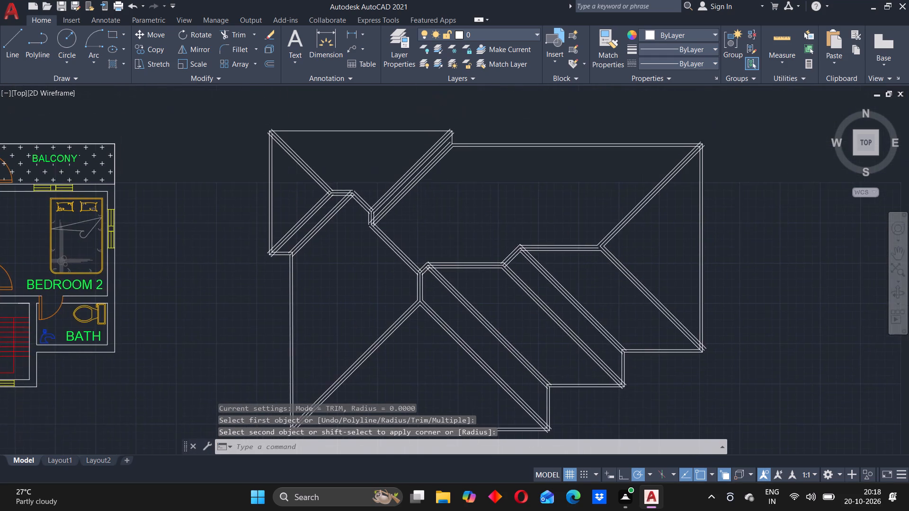
scroll(405, 273, up, 3)
key(Return)
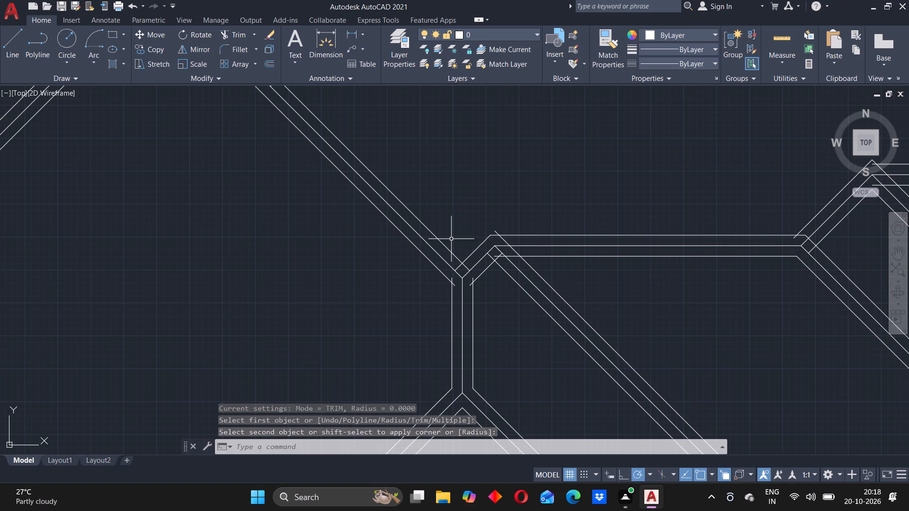
click(445, 246)
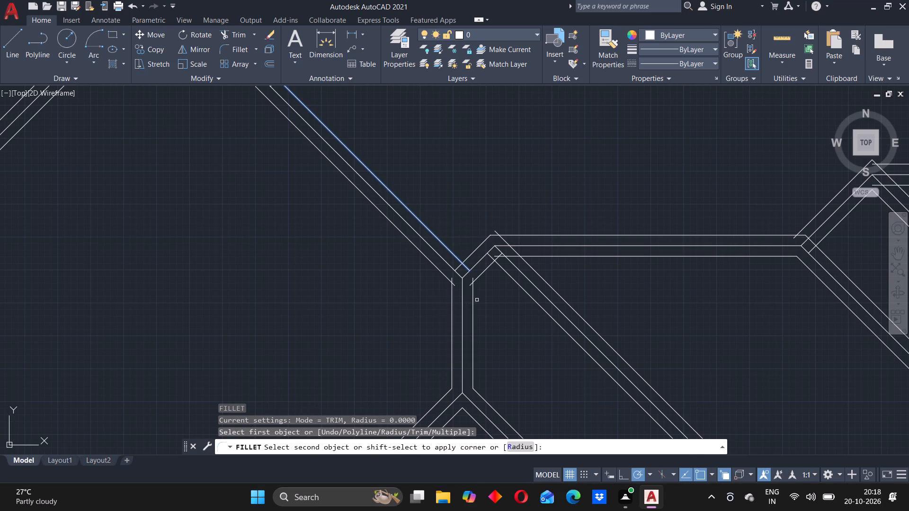
click(472, 301)
key(Return)
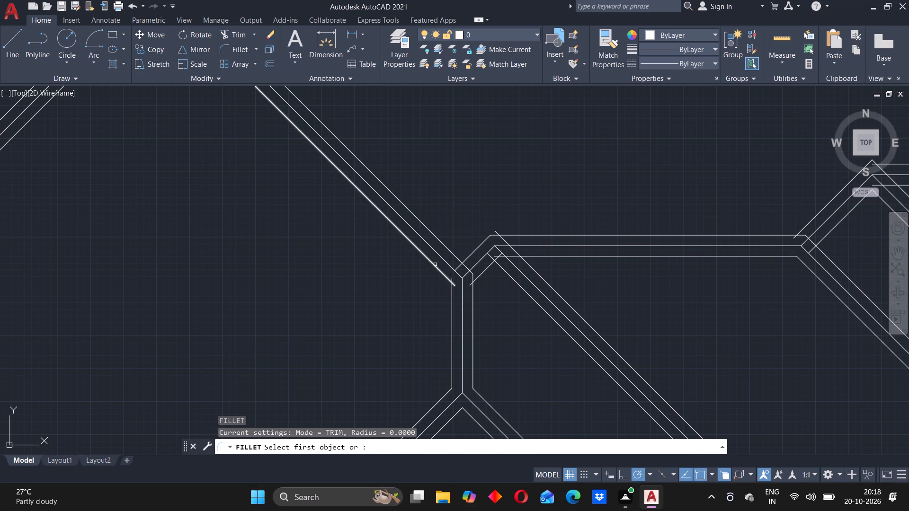
click(424, 258)
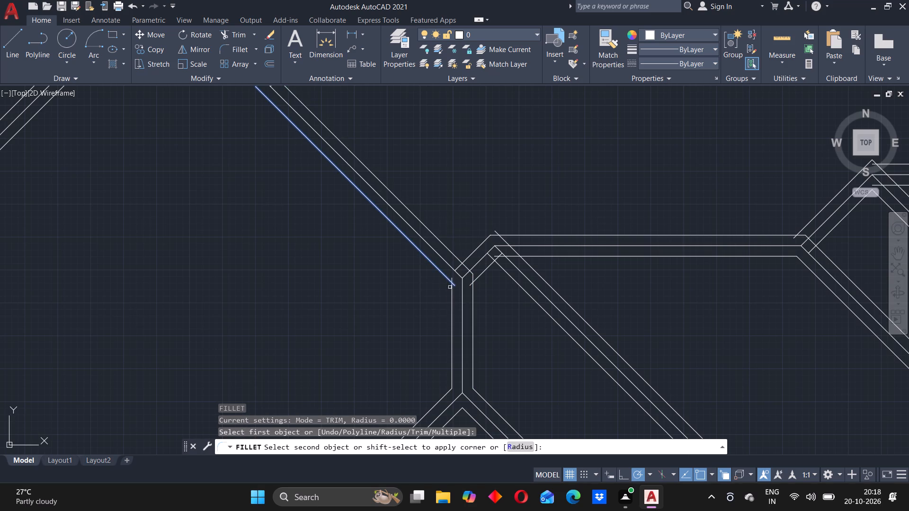
click(453, 297)
scroll(468, 239, up, 1)
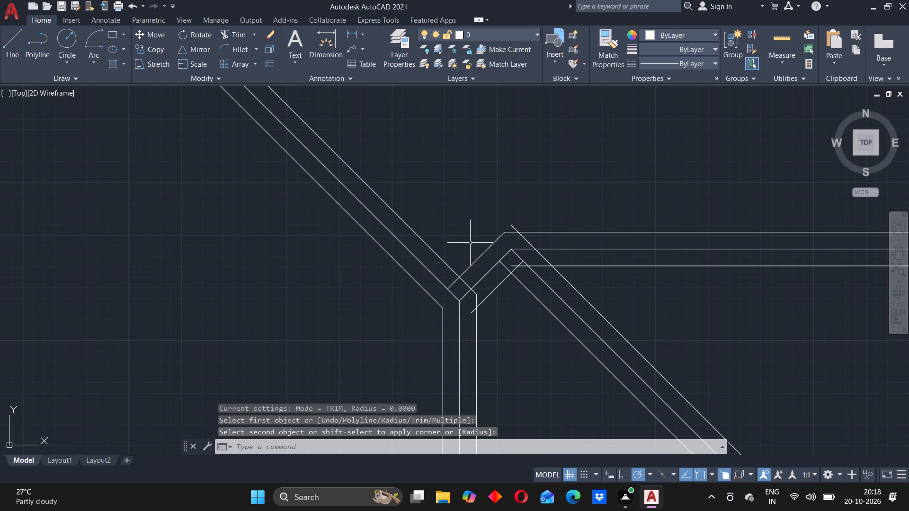
Fillet the short diagonal's lower offset to the short vertical ridge's east offset, and its upper offset to the long northwest diagonal's upper offset.
key(Return)
click(491, 294)
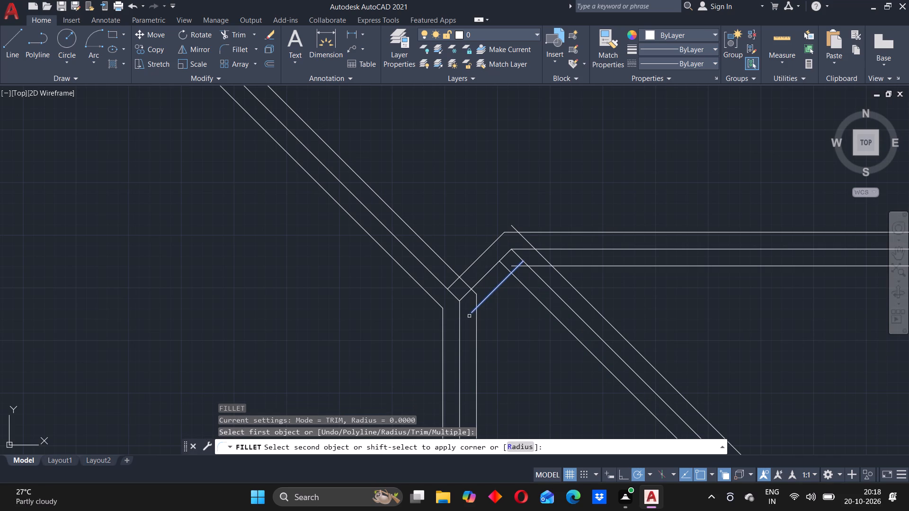
click(475, 329)
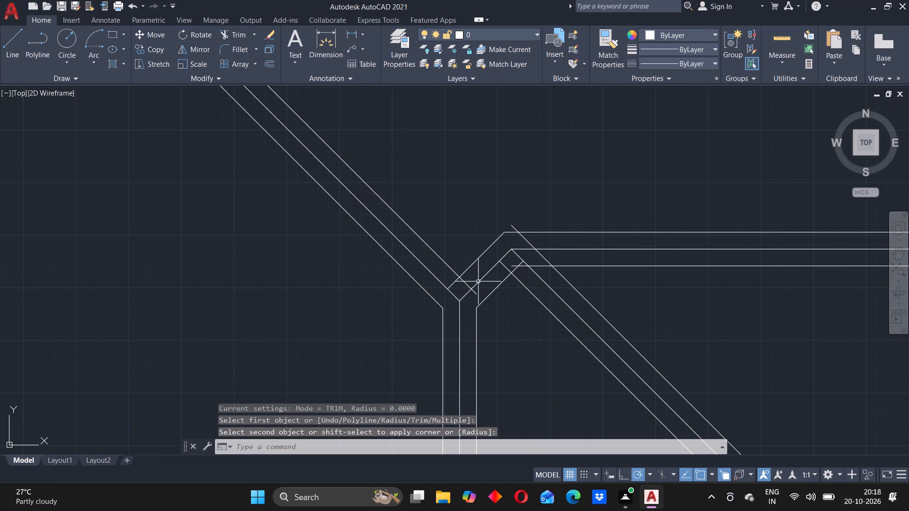
key(Return)
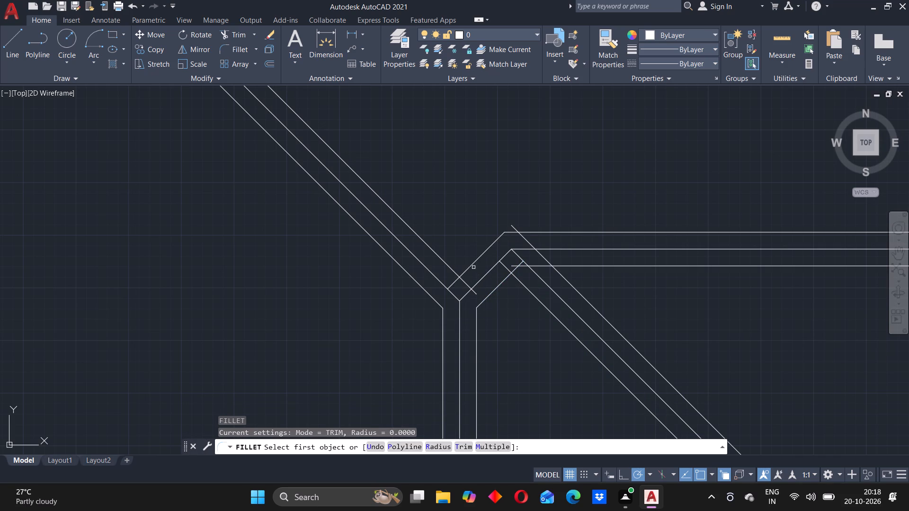
click(471, 266)
click(445, 260)
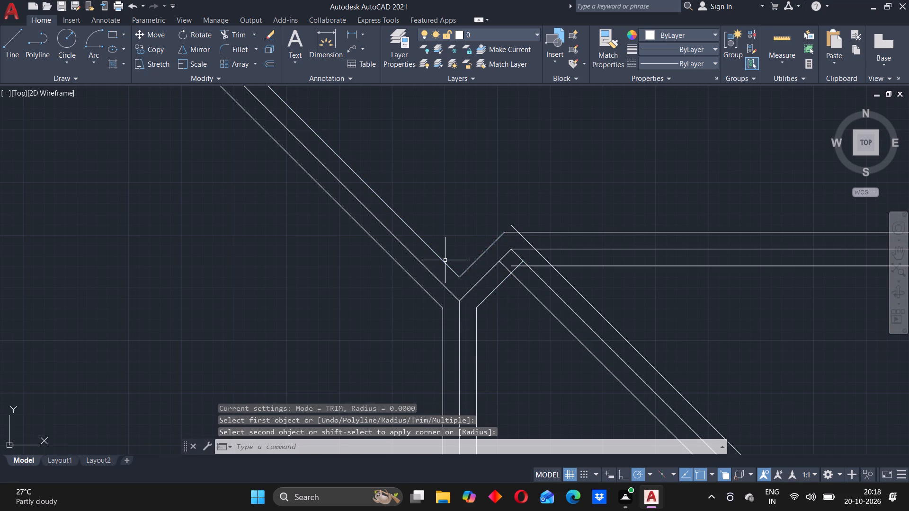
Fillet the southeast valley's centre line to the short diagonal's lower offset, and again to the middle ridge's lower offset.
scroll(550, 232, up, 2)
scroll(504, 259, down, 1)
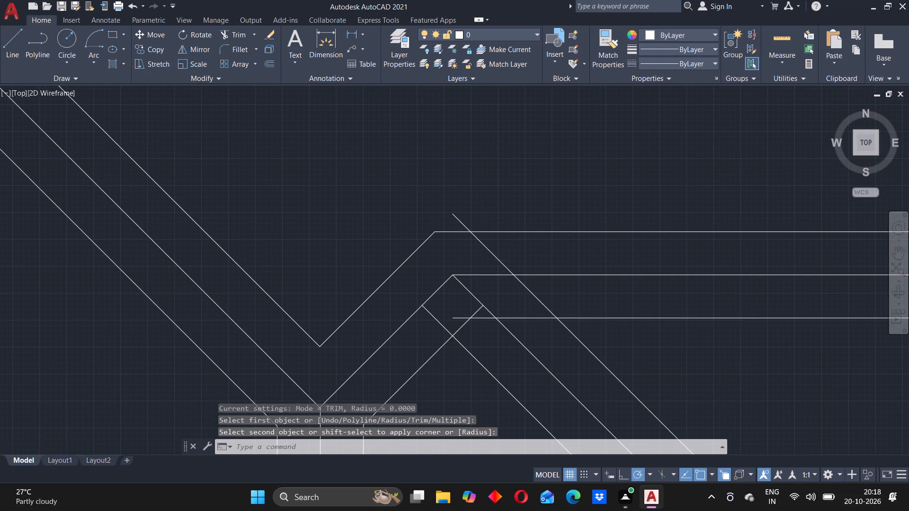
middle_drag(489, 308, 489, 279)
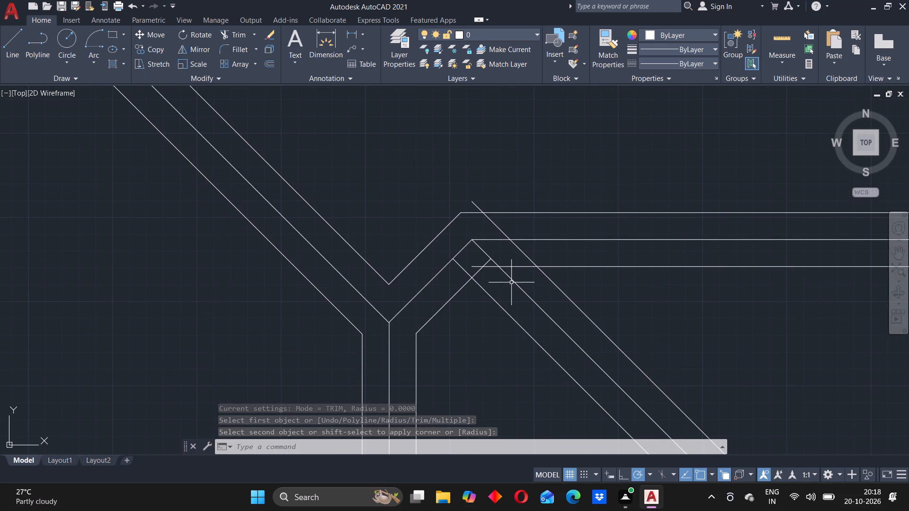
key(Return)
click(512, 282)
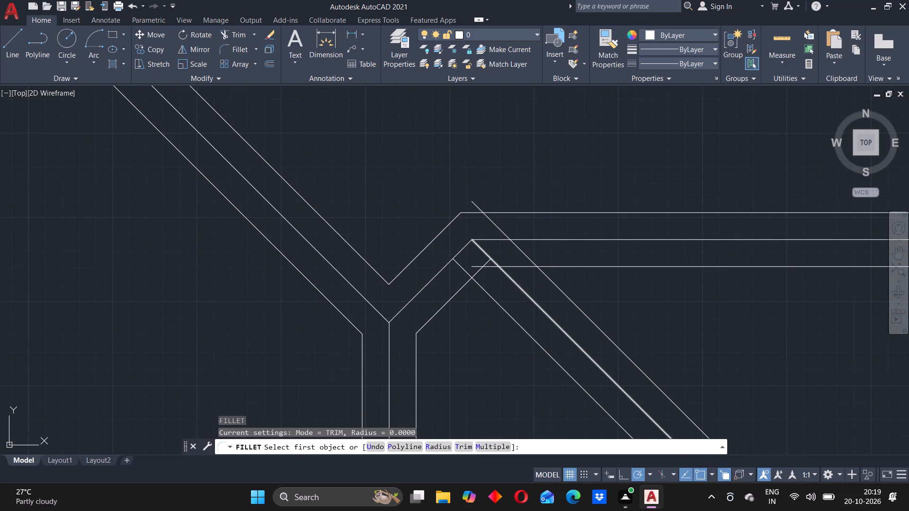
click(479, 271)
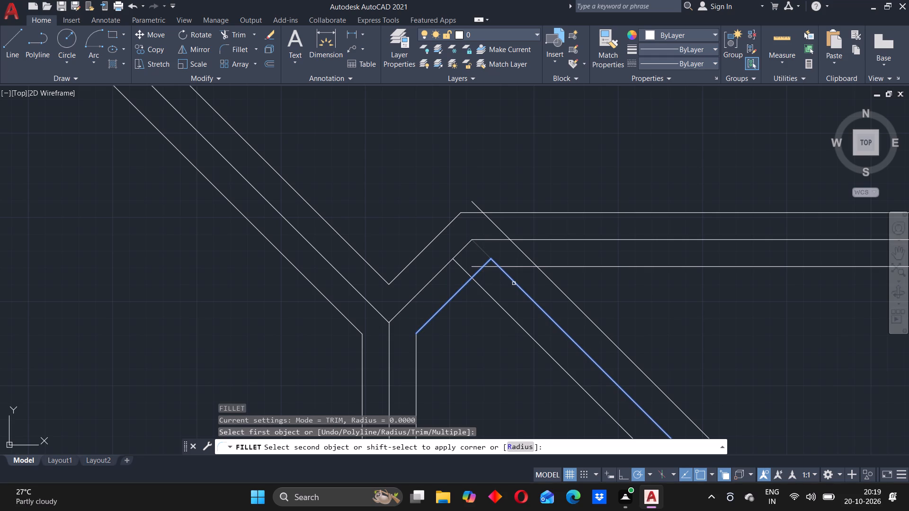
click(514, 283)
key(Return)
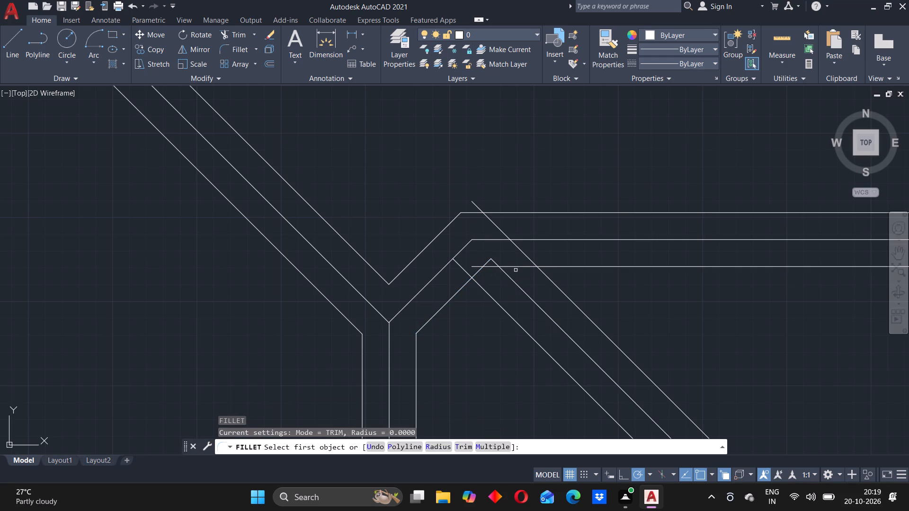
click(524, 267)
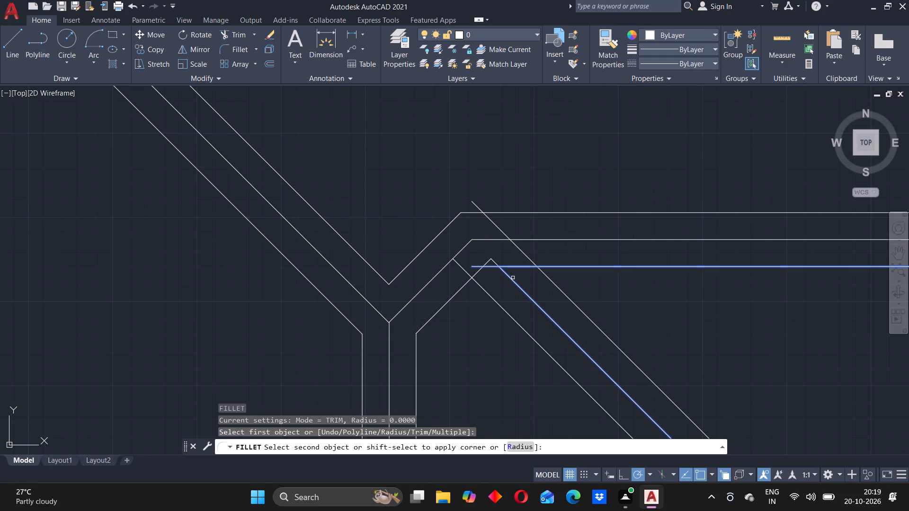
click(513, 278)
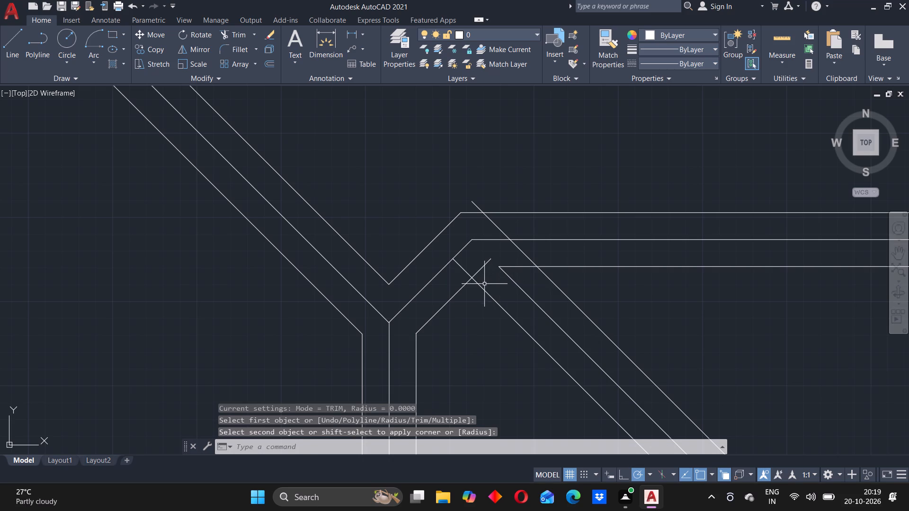
Fillet the southeast valley's lower offset to the short diagonal's lower offset, and its upper offset to the middle ridge's lower offset.
key(Return)
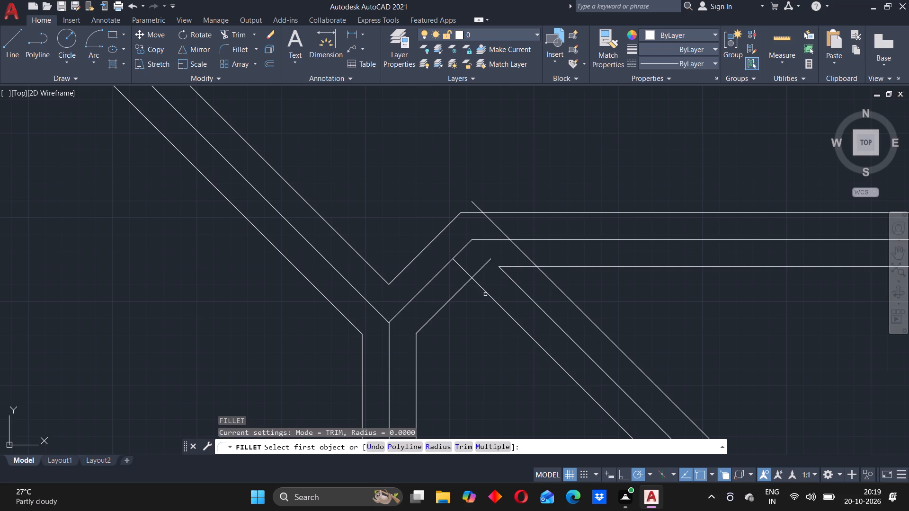
click(486, 293)
click(464, 289)
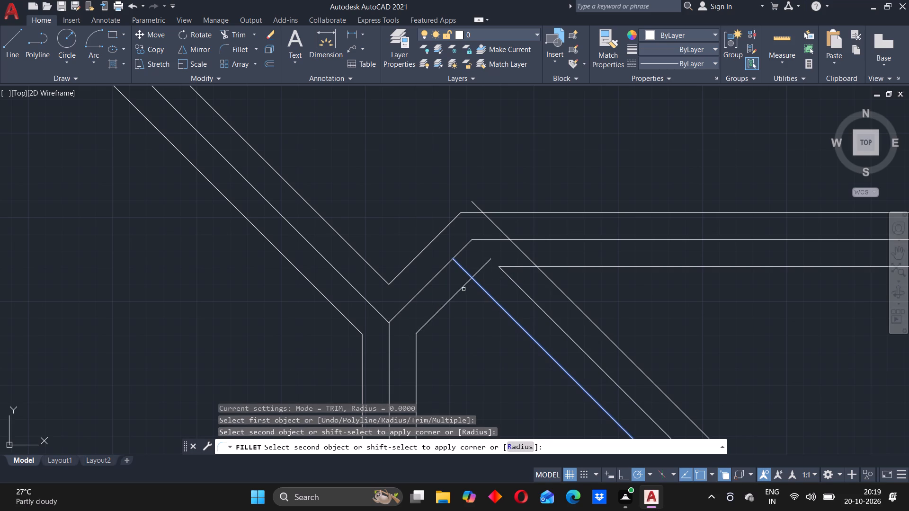
click(461, 291)
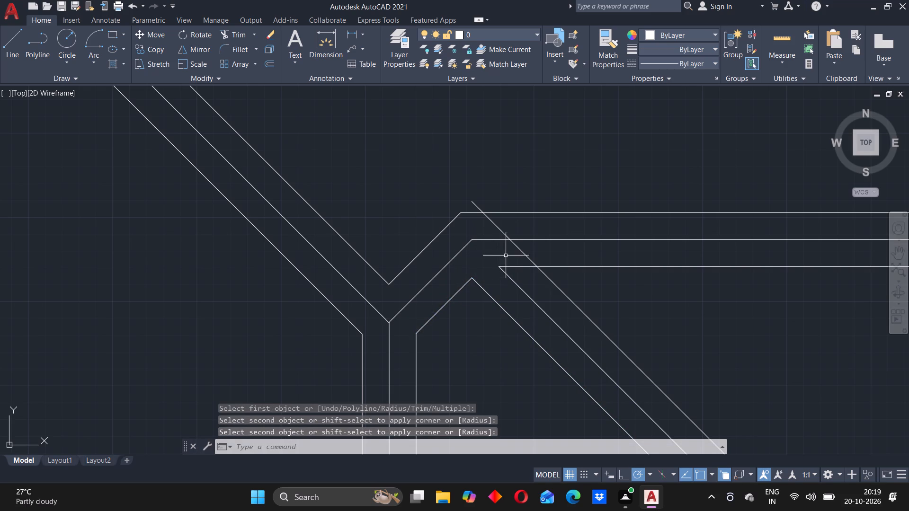
scroll(506, 255, down, 1)
middle_drag(552, 300, 491, 270)
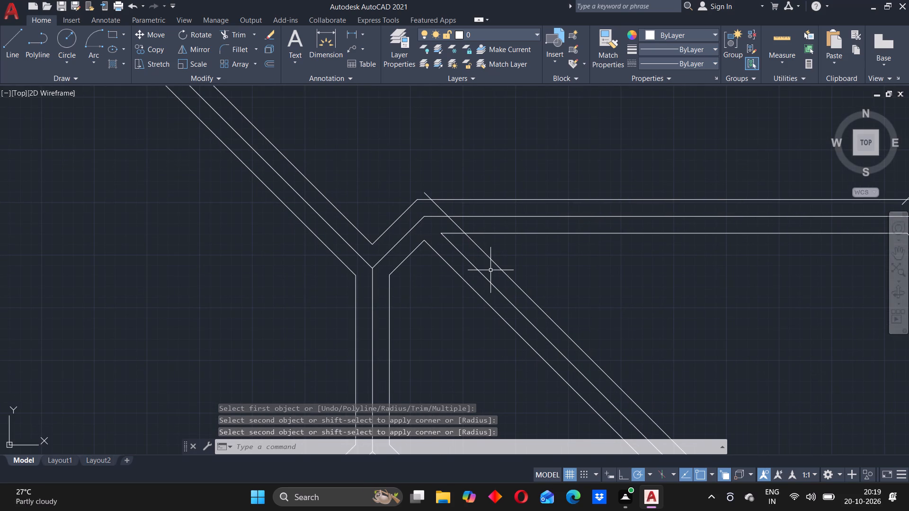
key(Return)
click(478, 247)
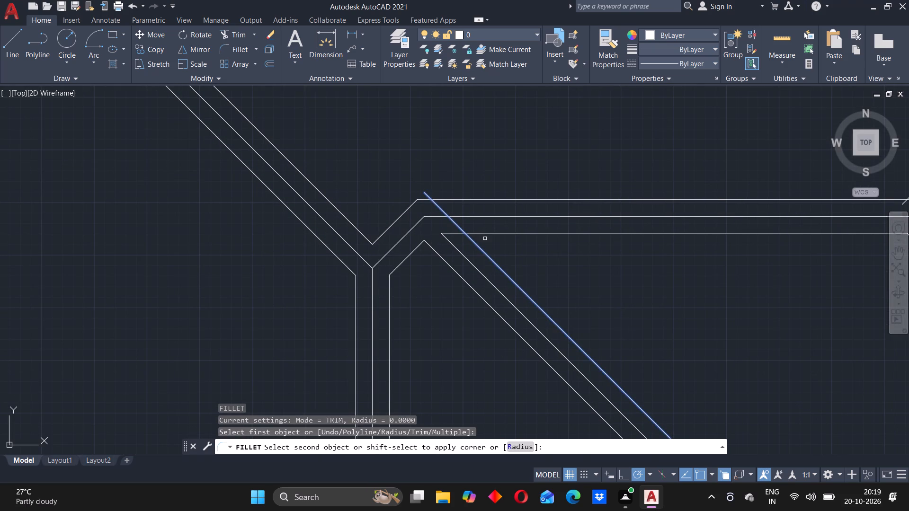
click(491, 234)
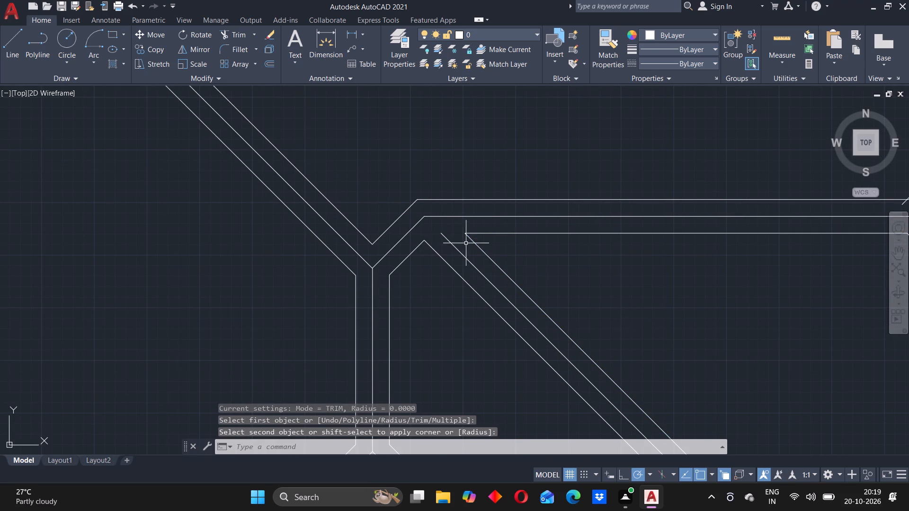
Rejoin the southeast valley's centre line to the middle ridge's centre line at its west end with a zero-radius fillet.
key(Return)
click(460, 249)
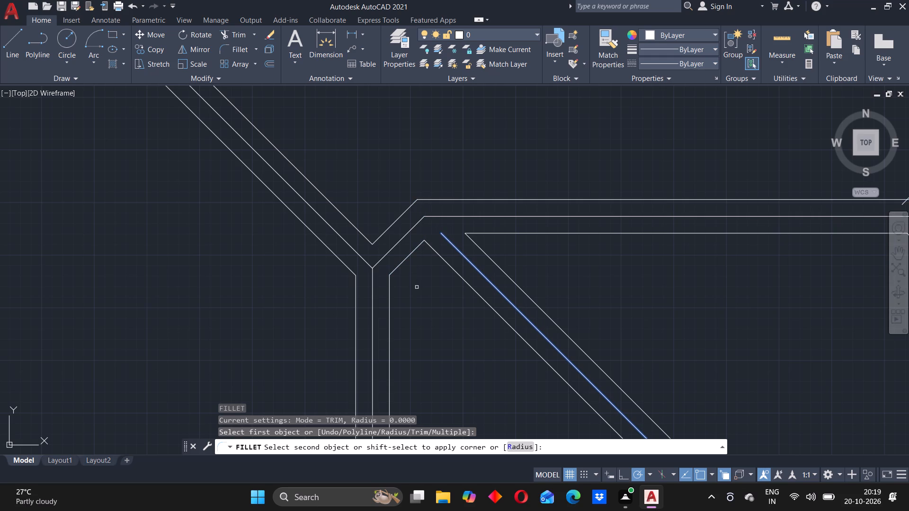
scroll(419, 288, down, 4)
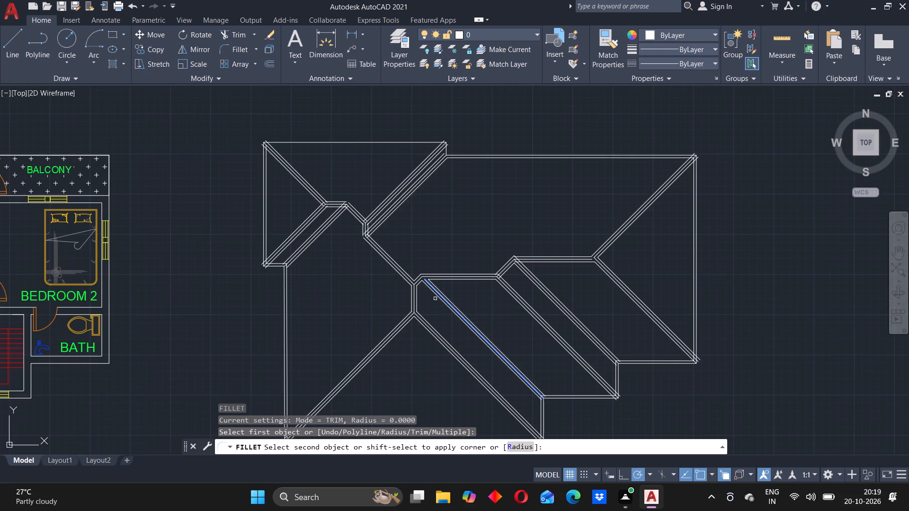
middle_drag(458, 336, 437, 322)
scroll(451, 233, up, 1)
scroll(375, 292, up, 1)
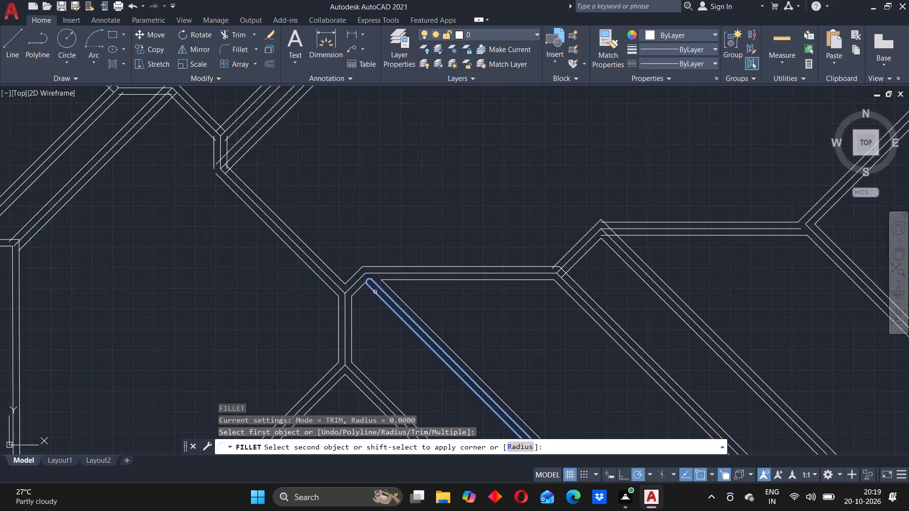
scroll(375, 292, up, 1)
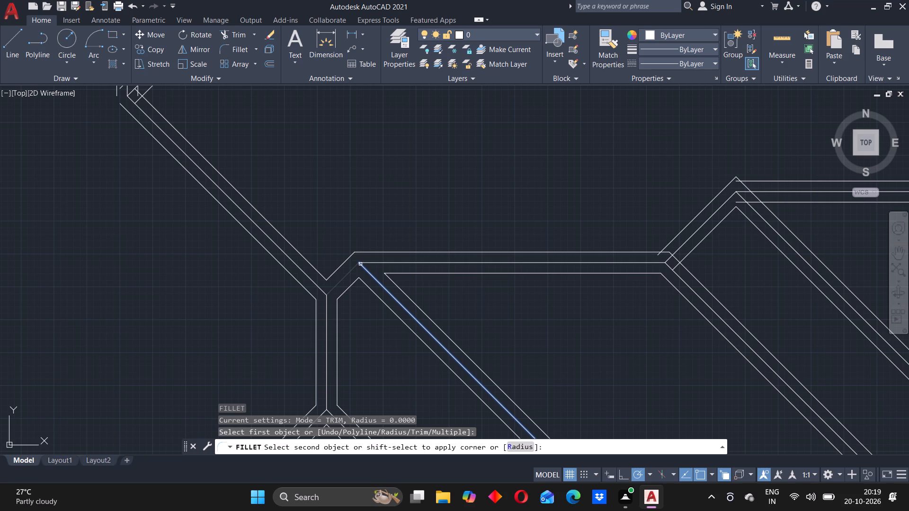
click(366, 262)
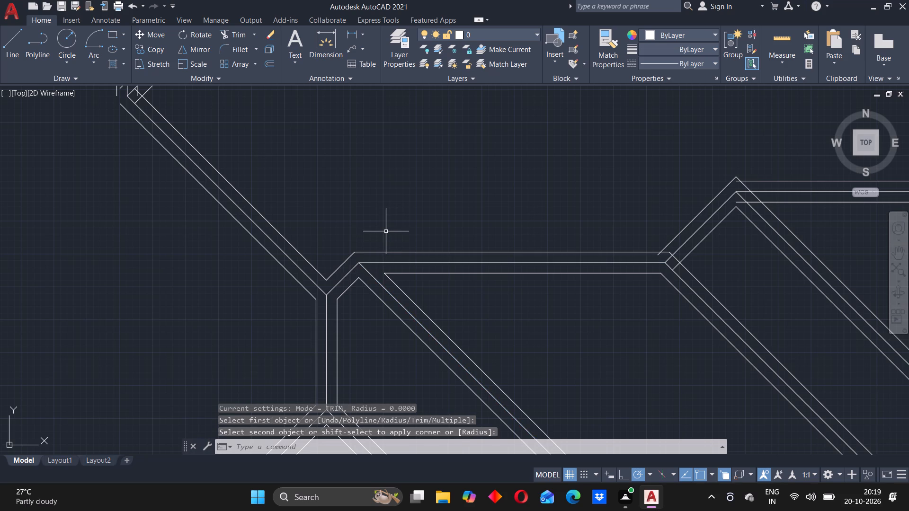
At the northwest short vertical line, fillet its west offset to the lower offsets of the long diagonal below and the short diagonal above.
scroll(386, 231, down, 1)
middle_drag(392, 240, 419, 237)
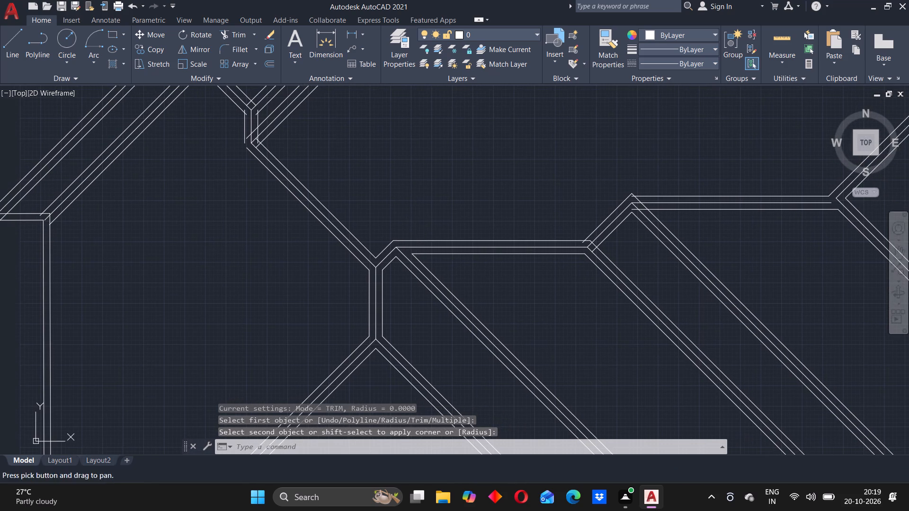
middle_drag(334, 208, 504, 361)
scroll(392, 278, up, 2)
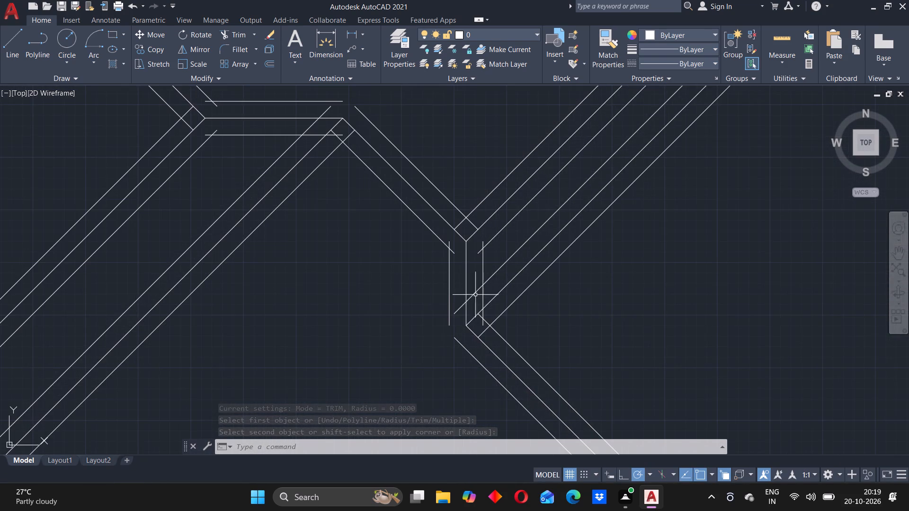
middle_drag(524, 313, 485, 285)
key(Return)
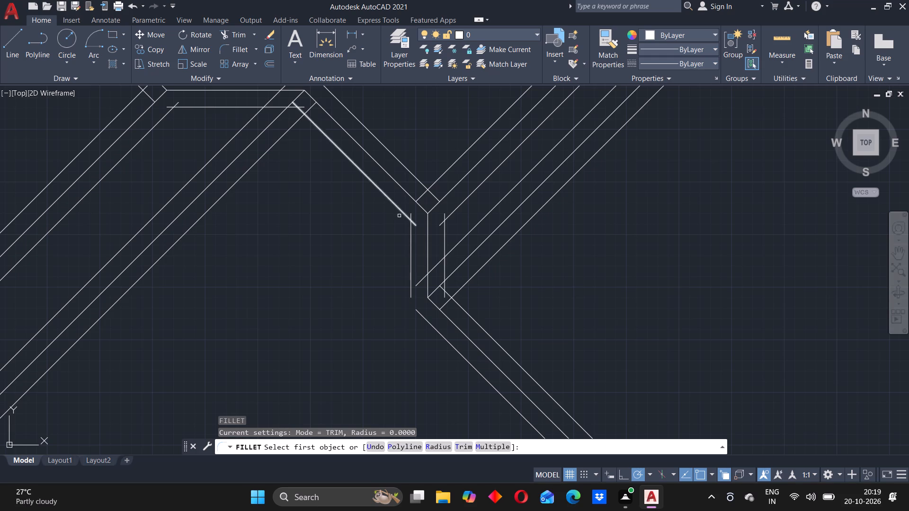
click(411, 238)
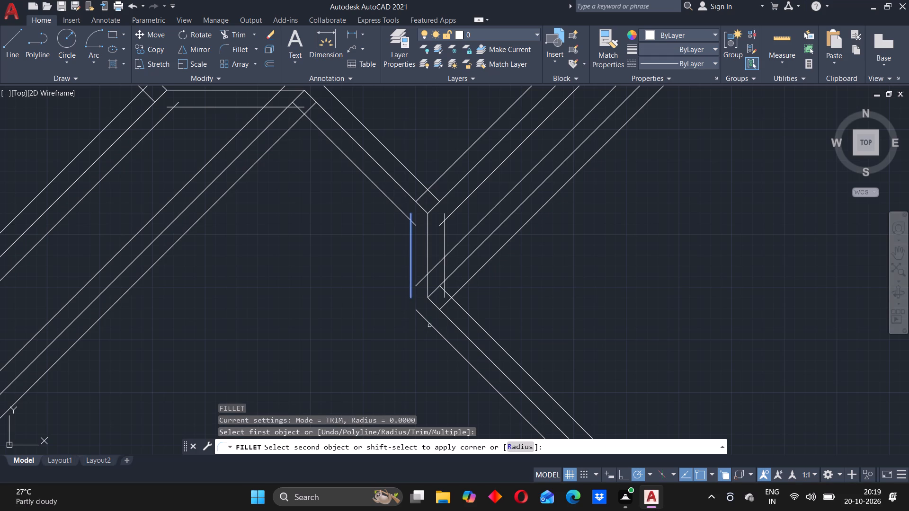
click(431, 323)
key(Return)
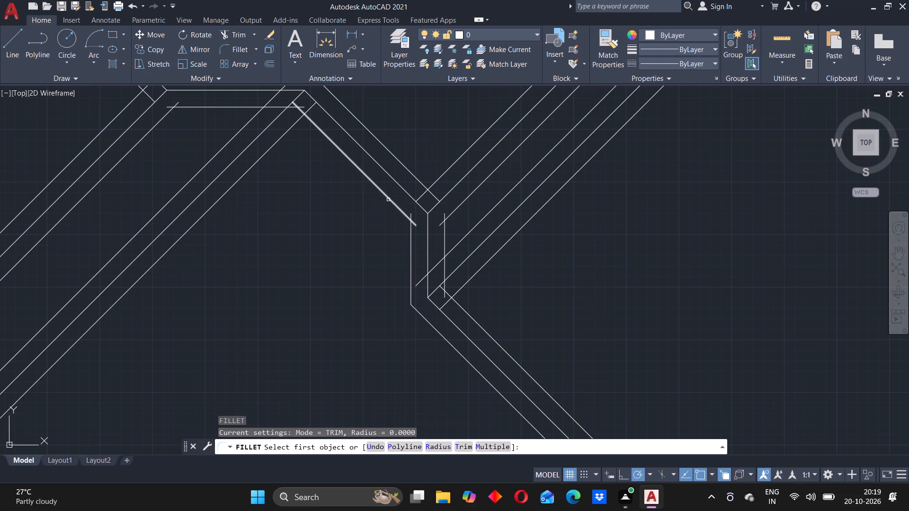
click(388, 198)
click(410, 240)
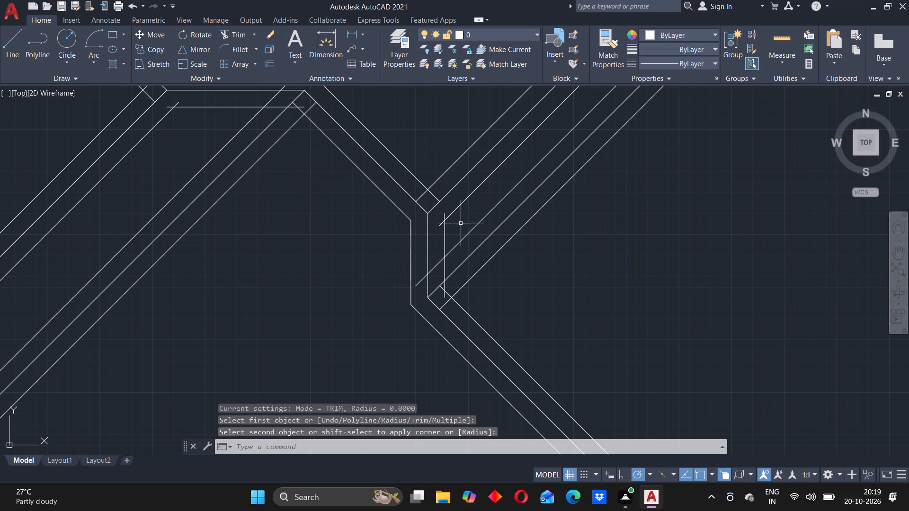
Fillet the northwest short vertical line's east offset to the lower offset of the northeast diagonal meeting its north end.
key(Return)
click(455, 215)
click(451, 215)
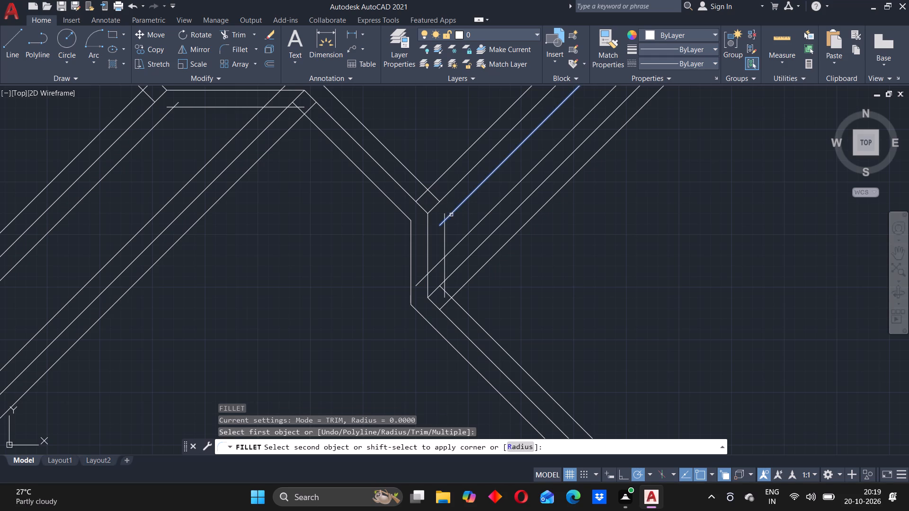
click(444, 237)
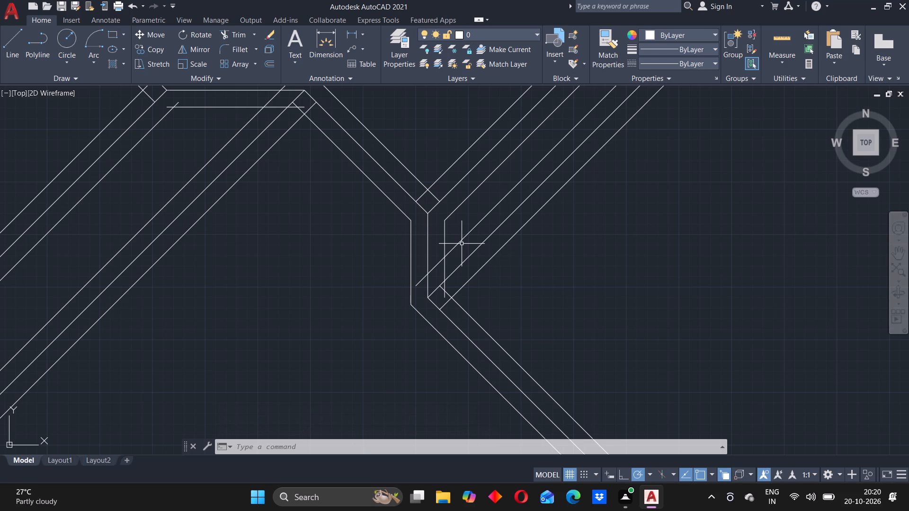
Above the northwest short vertical line, fillet the short diagonal's upper offset to the upper offset of the northeast diagonal meeting it.
scroll(437, 284, up, 1)
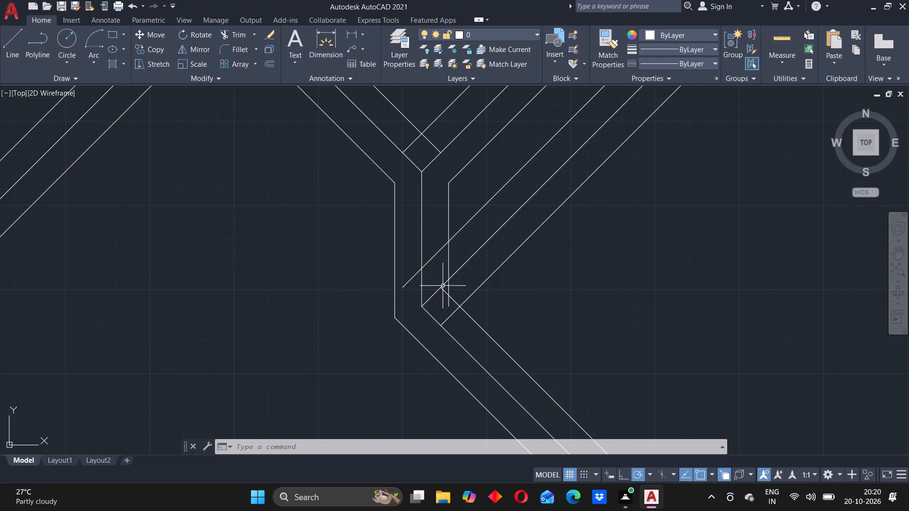
click(537, 287)
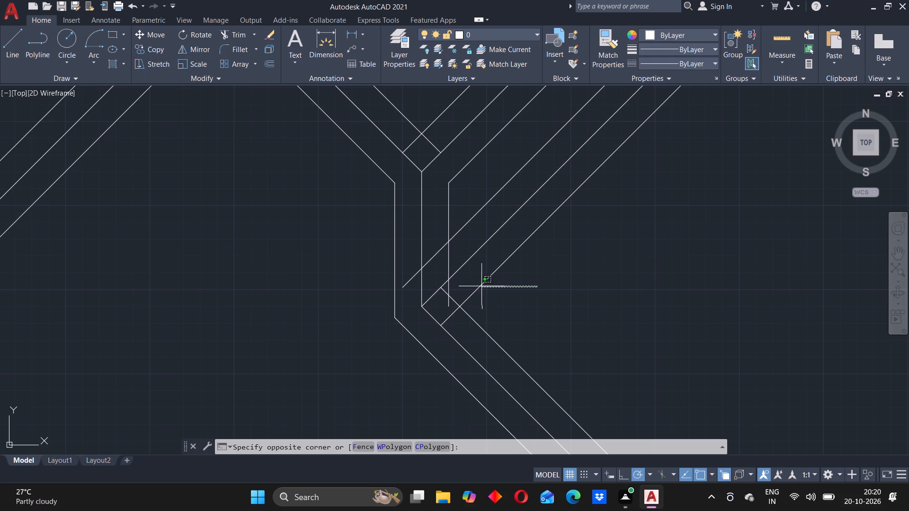
click(526, 298)
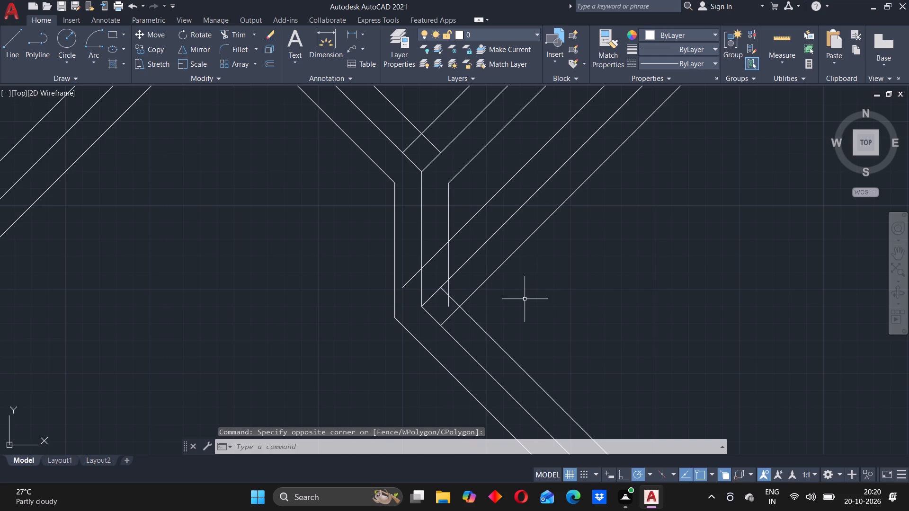
key(Return)
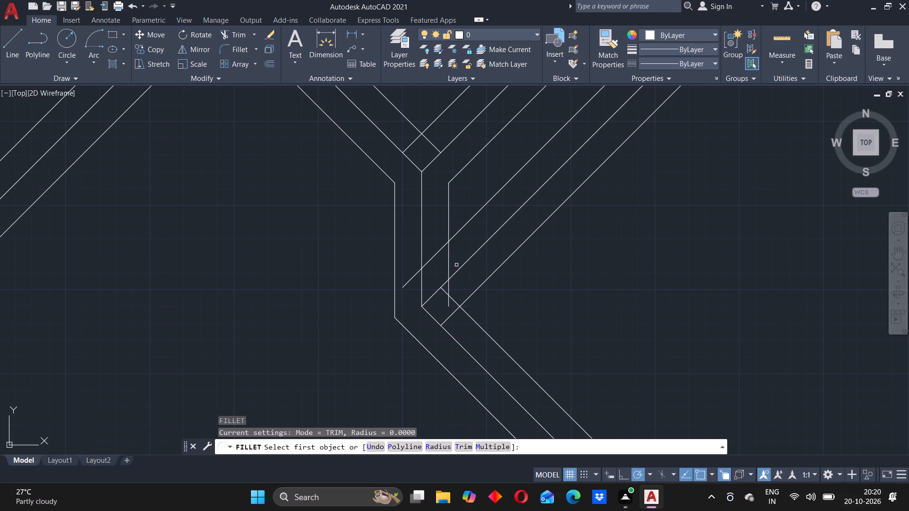
scroll(453, 218, down, 2)
middle_drag(457, 210, 442, 214)
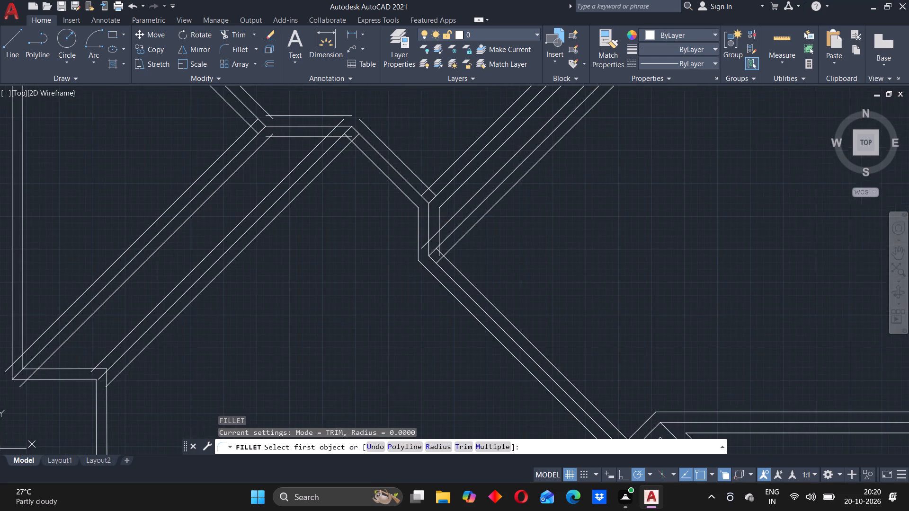
middle_drag(442, 214, 433, 219)
scroll(401, 189, up, 1)
click(406, 176)
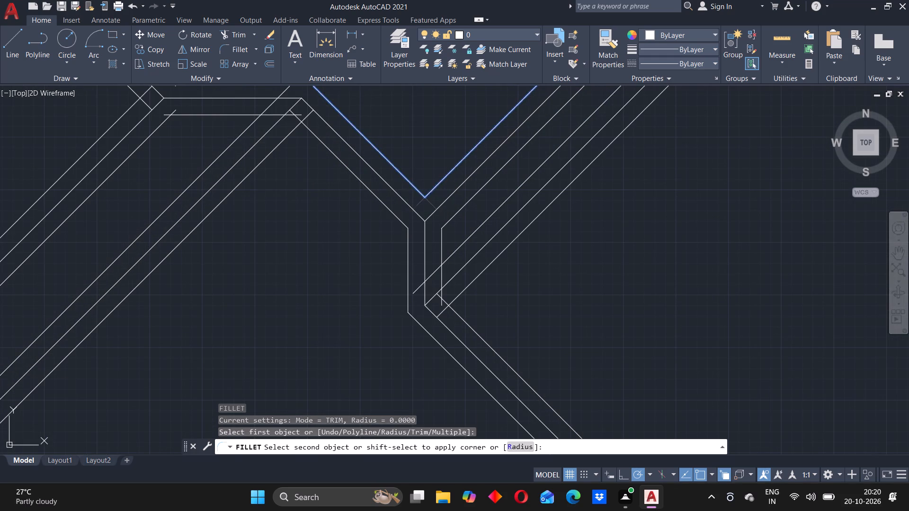
click(430, 190)
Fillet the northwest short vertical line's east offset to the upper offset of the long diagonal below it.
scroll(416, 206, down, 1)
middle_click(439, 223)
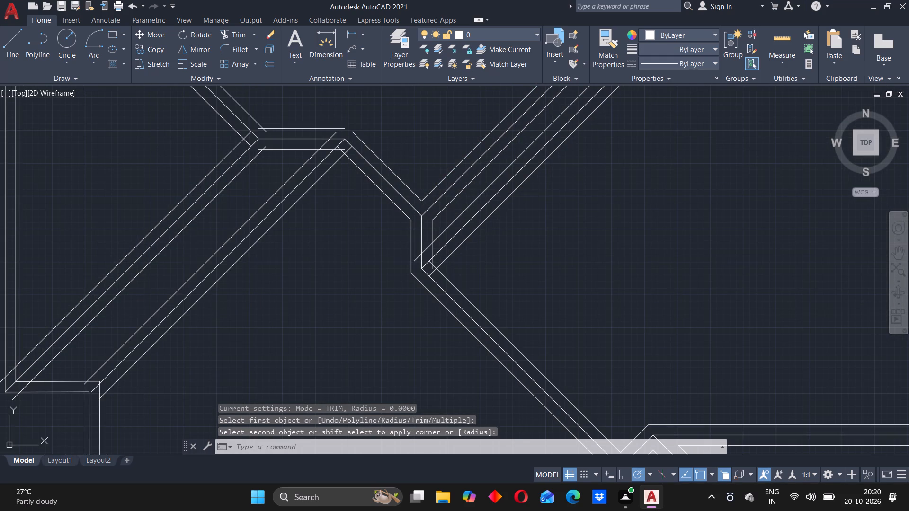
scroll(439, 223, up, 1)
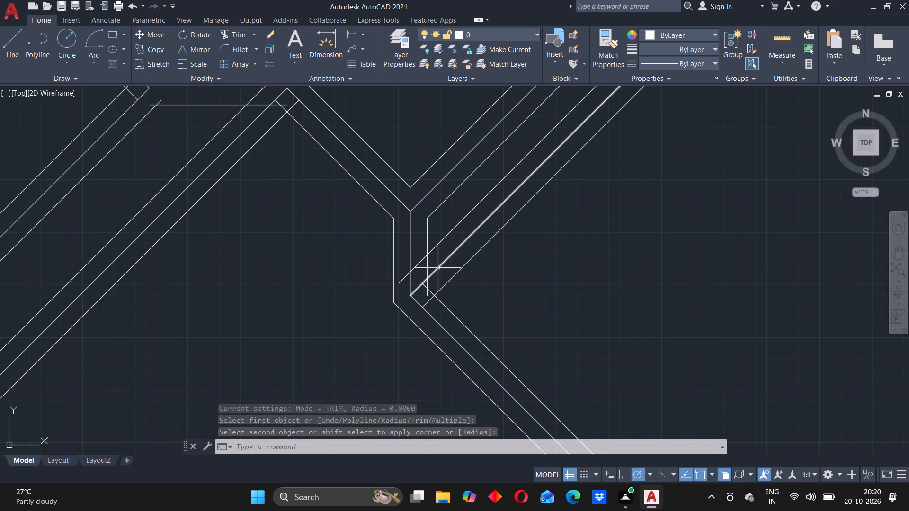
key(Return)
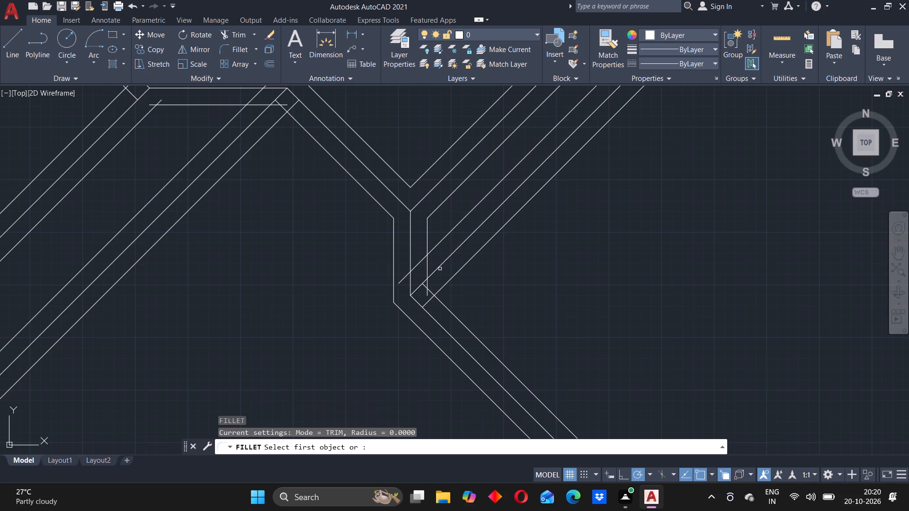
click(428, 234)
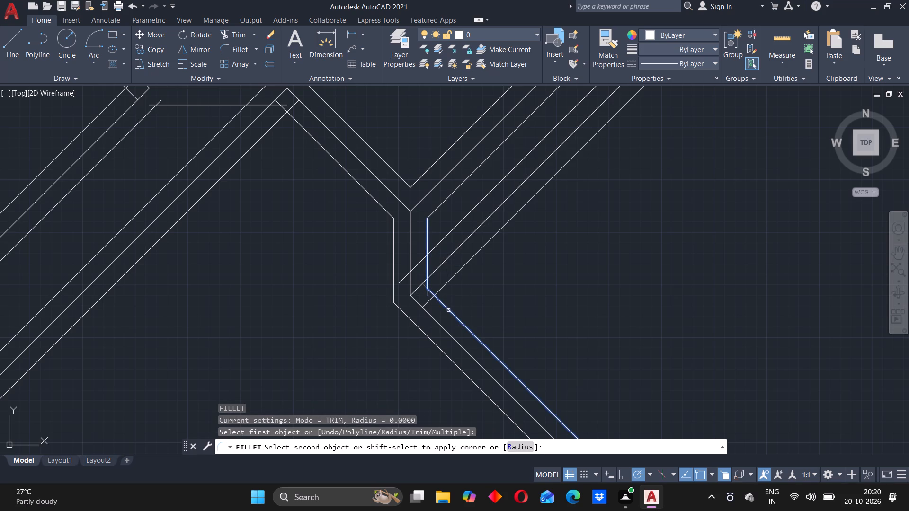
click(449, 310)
Fillet the lower northeast diagonal's upper offset to the short vertical's east offset, and its lower offset to the long diagonal's upper offset.
scroll(454, 283, down, 1)
scroll(454, 283, up, 1)
scroll(456, 282, down, 1)
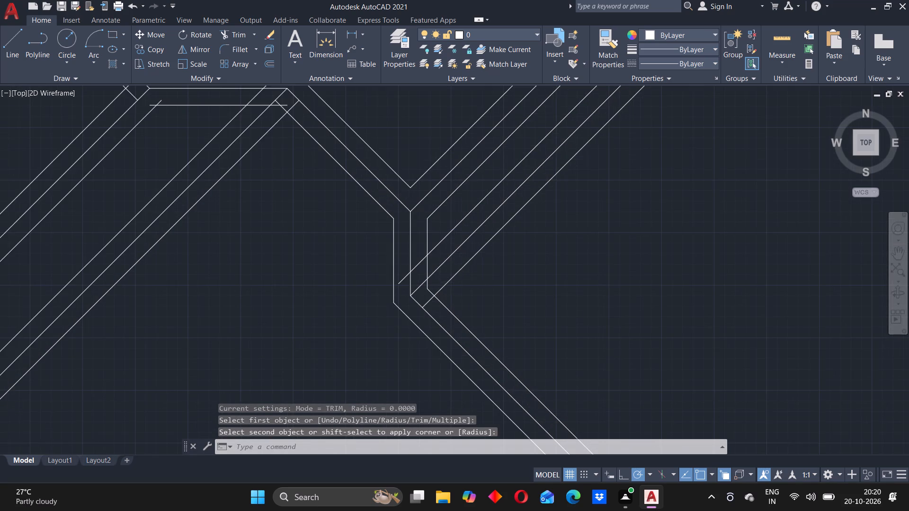
middle_drag(468, 289, 442, 296)
key(Return)
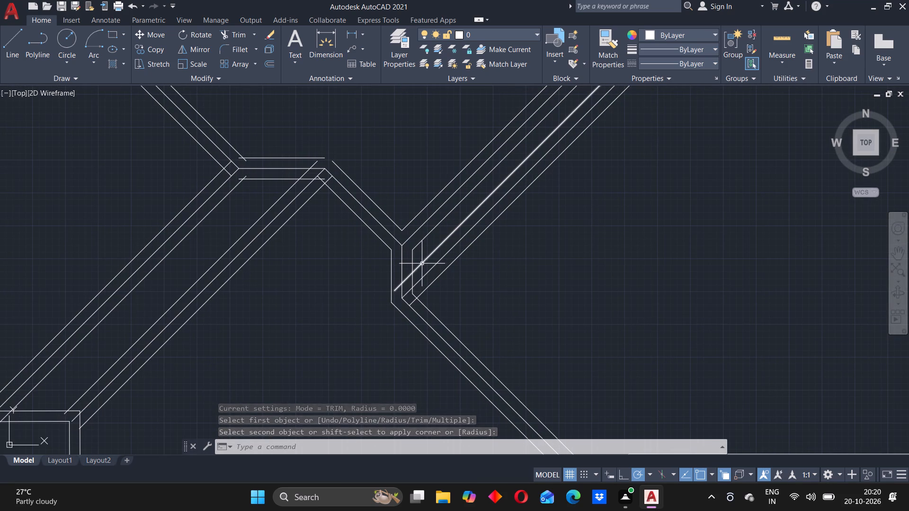
click(424, 260)
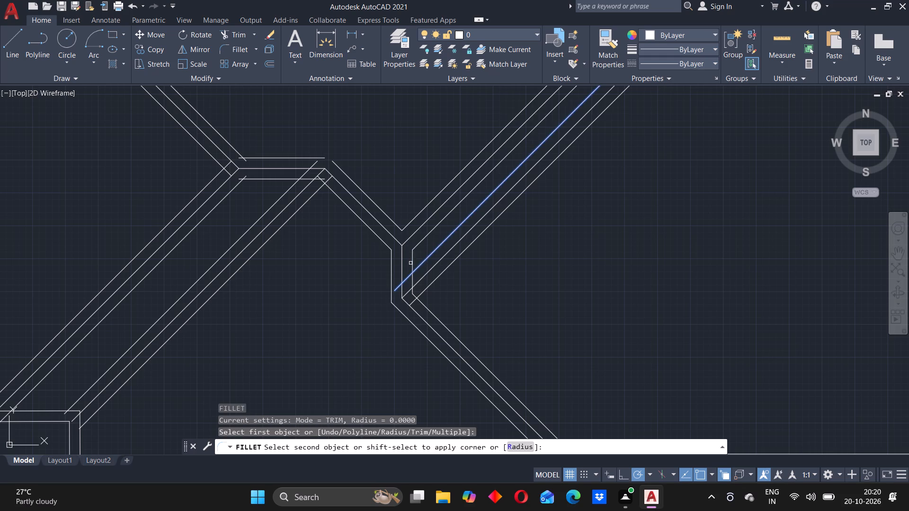
click(412, 263)
key(Return)
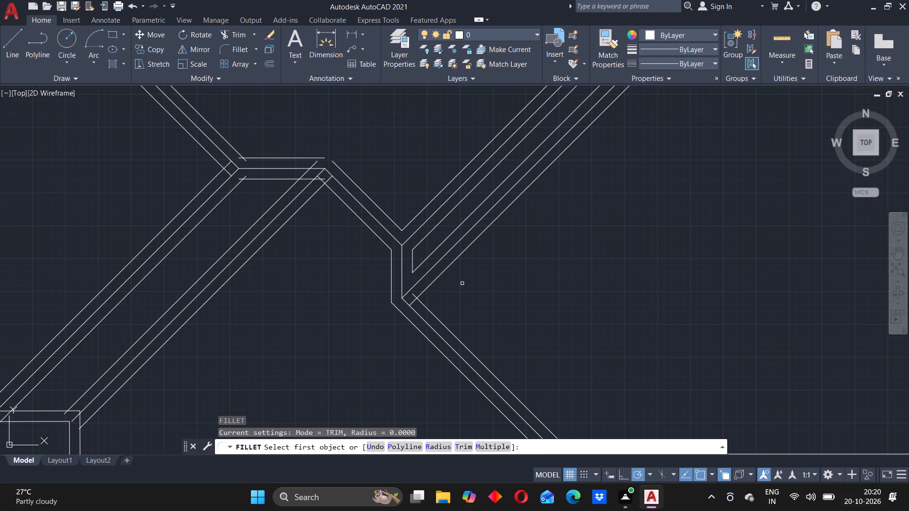
click(436, 280)
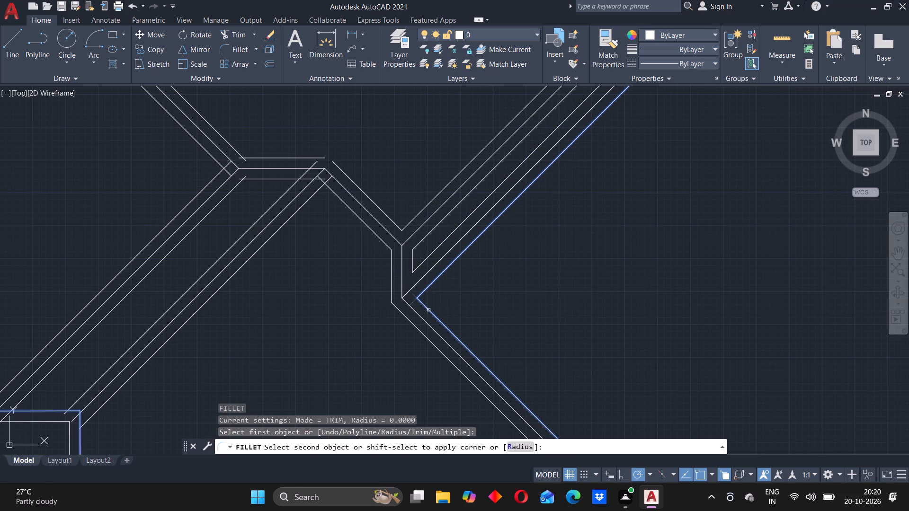
click(428, 310)
Fillet the upper offset of the northwest short horizontal ridge to the upper offset of the short diagonal at its east end.
scroll(428, 278, down, 2)
middle_drag(496, 250, 478, 273)
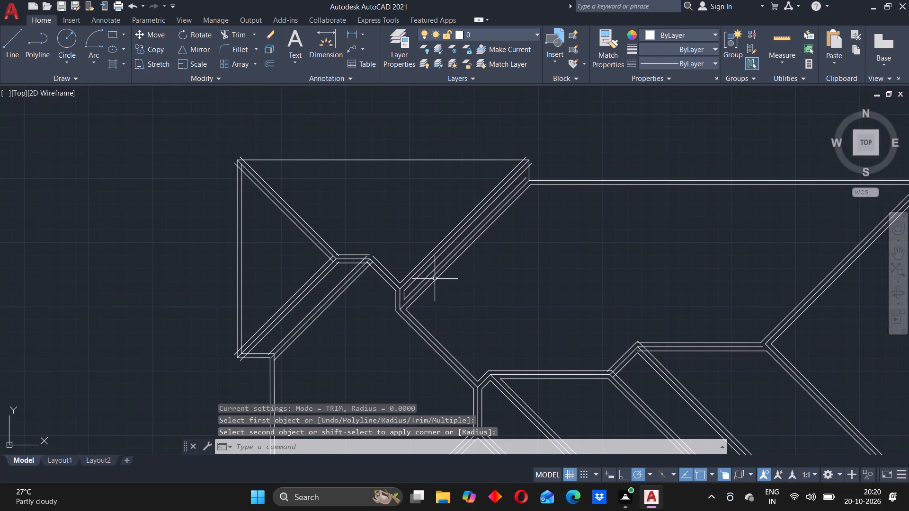
scroll(405, 292, up, 2)
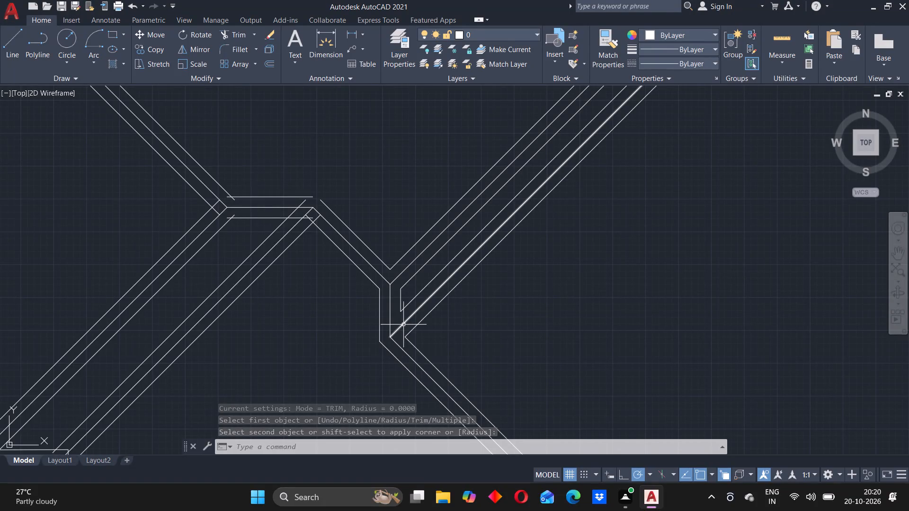
scroll(403, 323, up, 1)
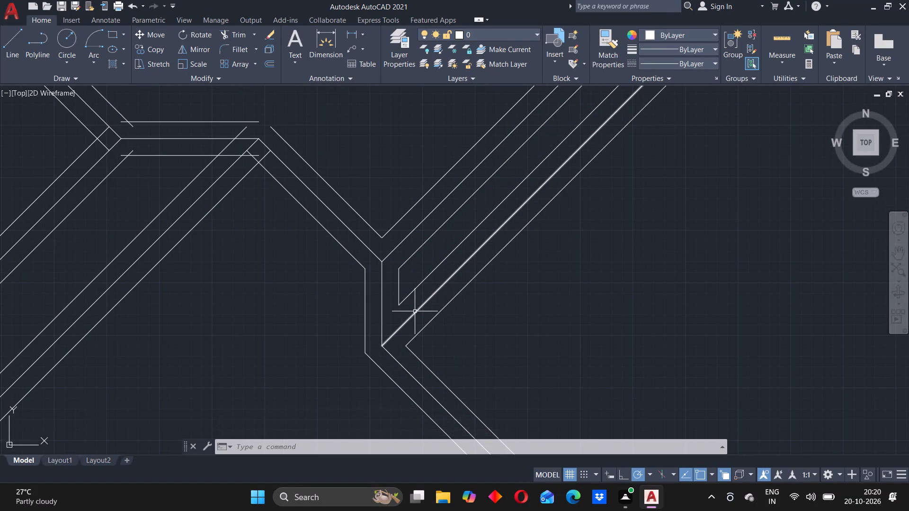
scroll(415, 311, down, 4)
middle_drag(495, 364, 491, 363)
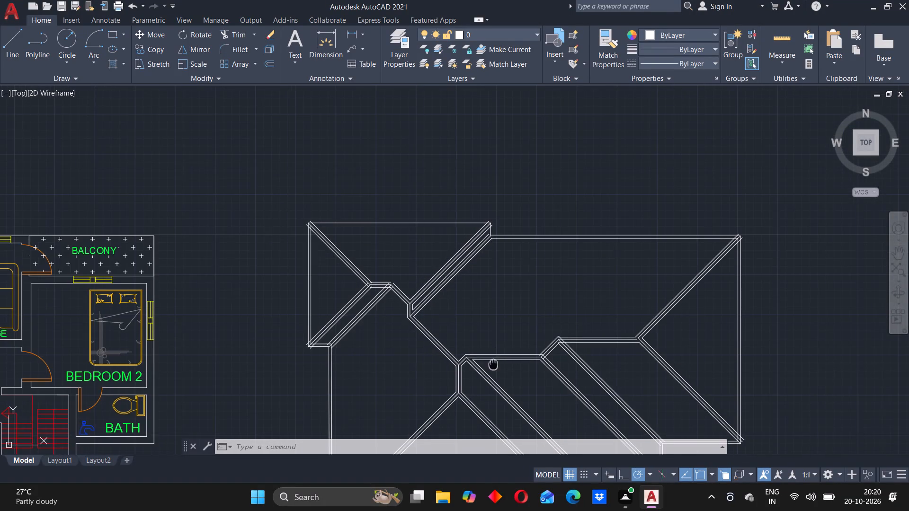
middle_drag(491, 363, 471, 341)
scroll(431, 350, up, 2)
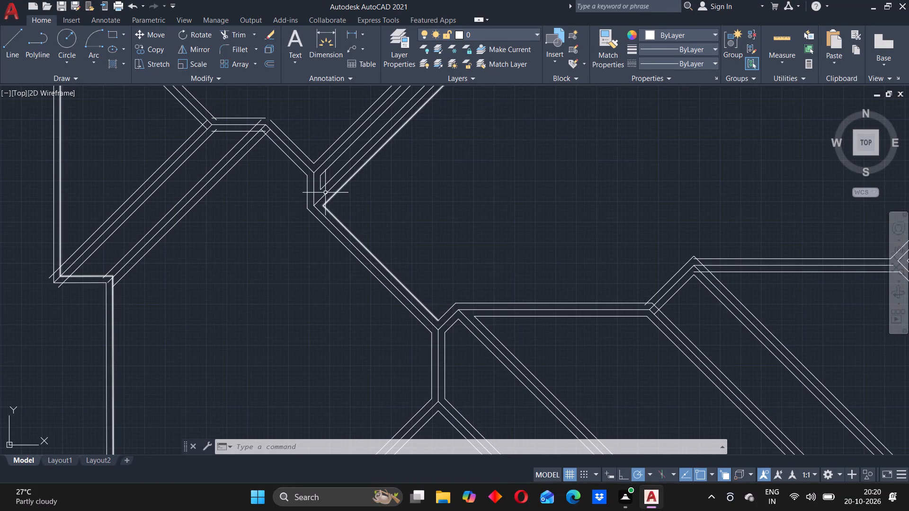
scroll(291, 202, down, 1)
middle_drag(299, 211, 305, 219)
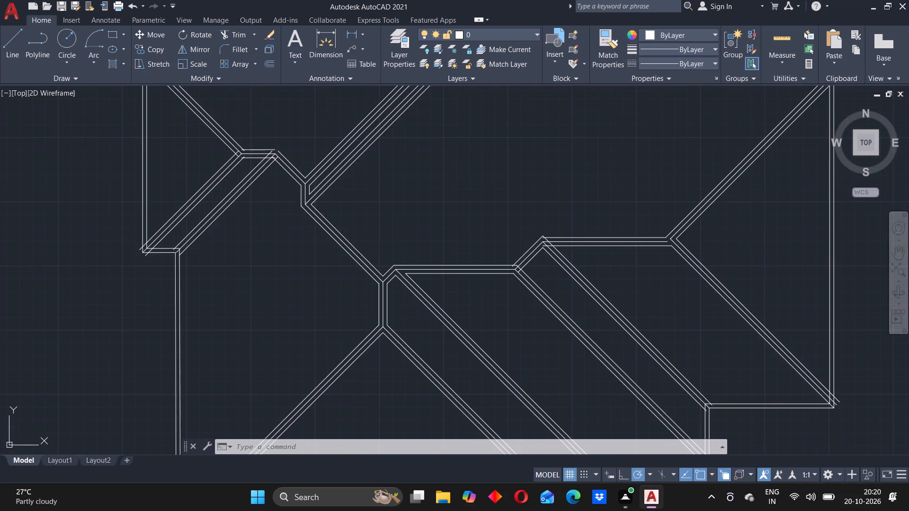
middle_drag(305, 219, 344, 310)
scroll(311, 262, up, 1)
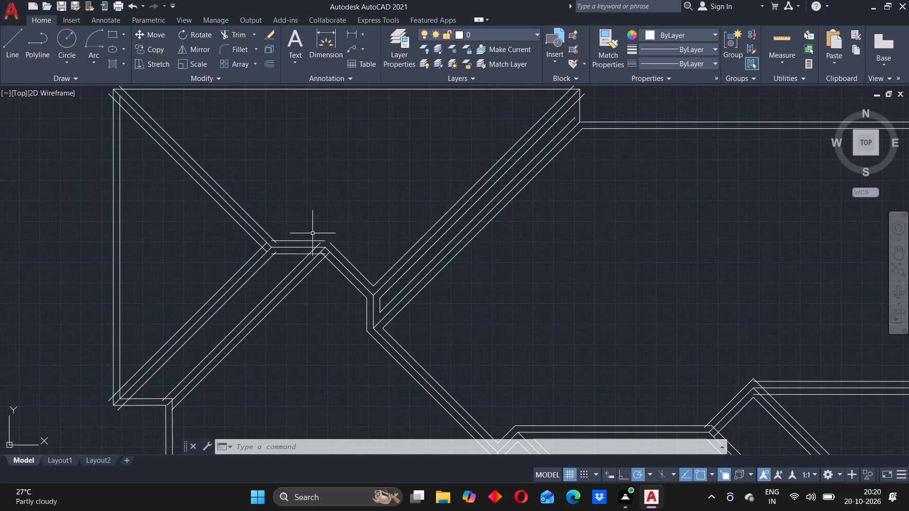
key(Return)
click(303, 240)
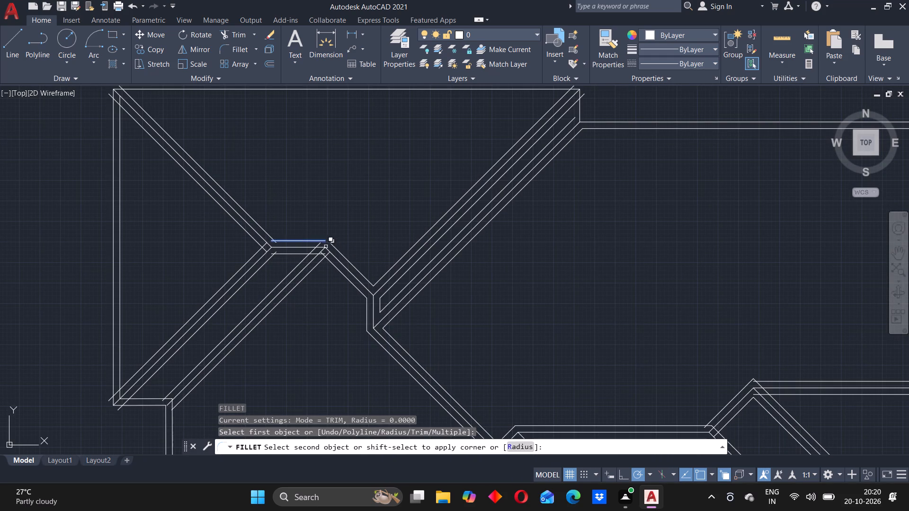
click(340, 252)
At the short horizontal ridge's west end, fillet the southwest diagonal's lower offset to the ridge's lower offset.
scroll(303, 248, up, 2)
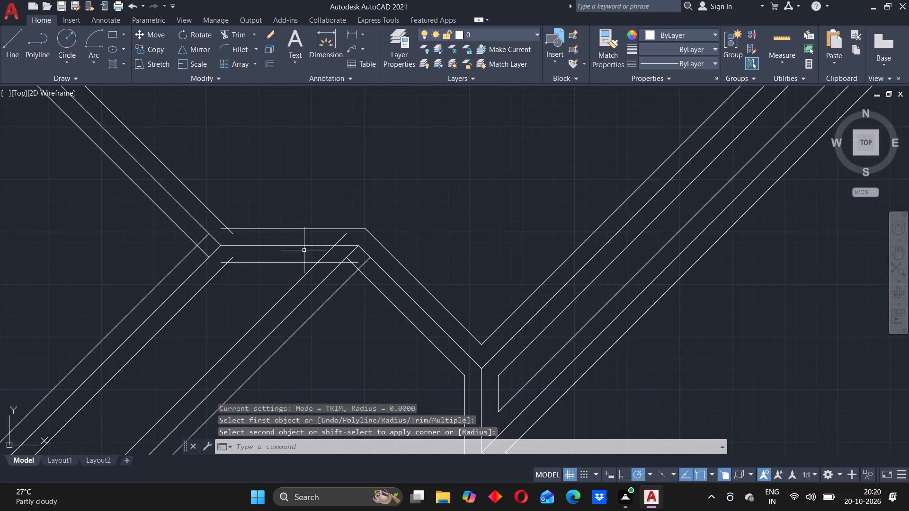
key(Return)
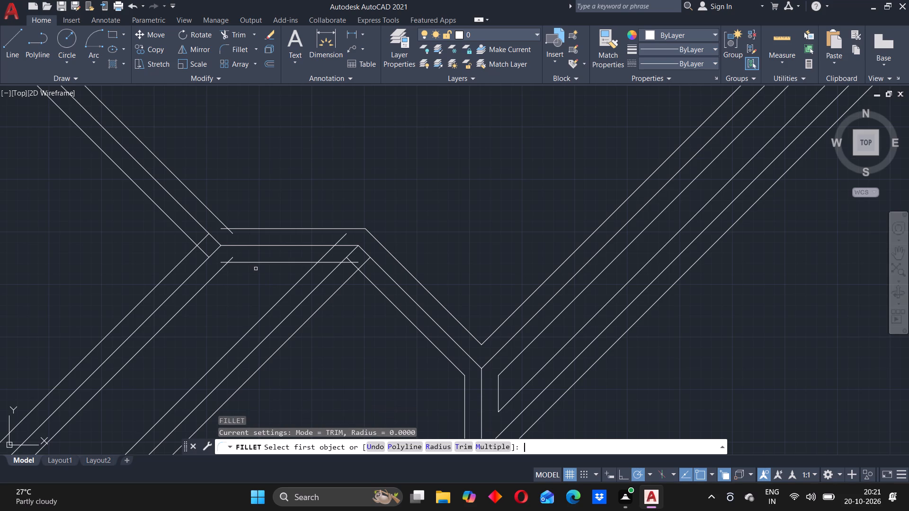
click(215, 277)
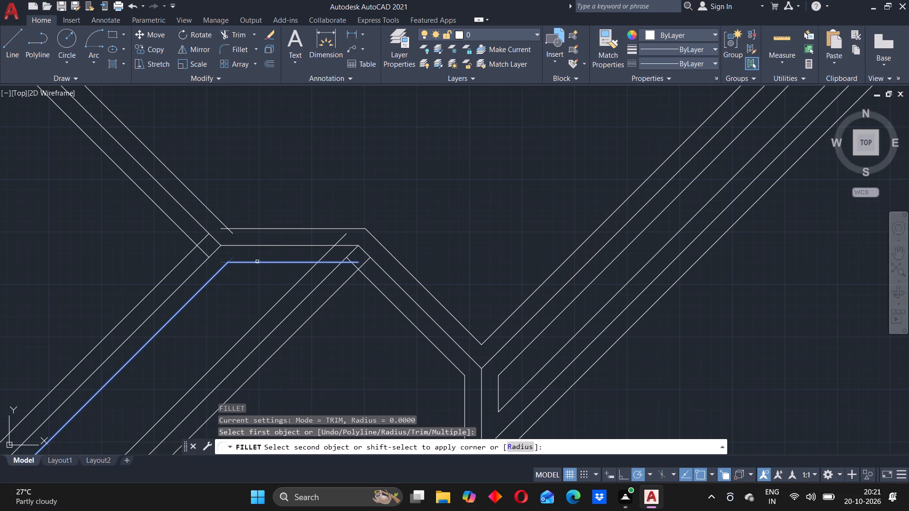
click(255, 264)
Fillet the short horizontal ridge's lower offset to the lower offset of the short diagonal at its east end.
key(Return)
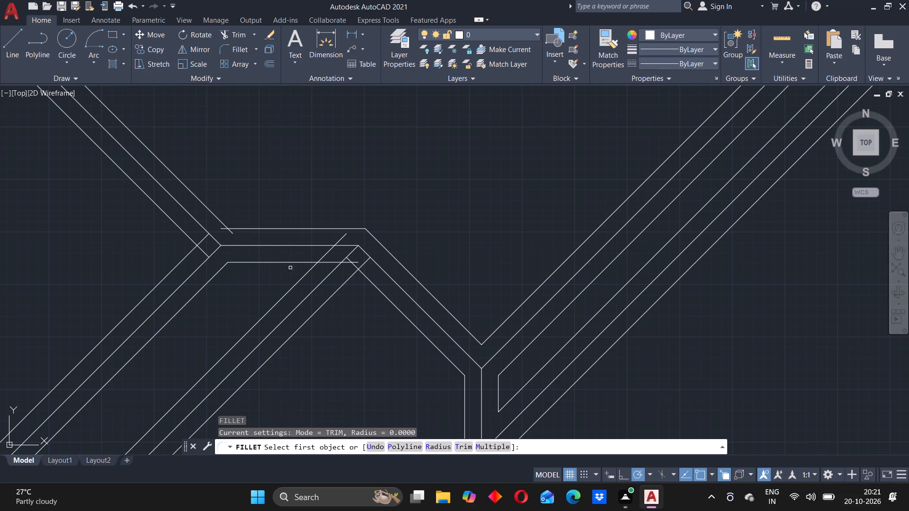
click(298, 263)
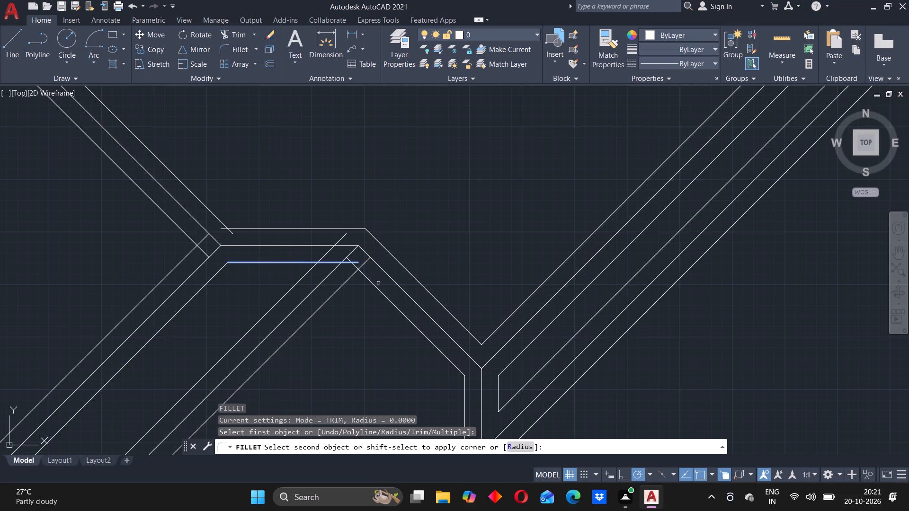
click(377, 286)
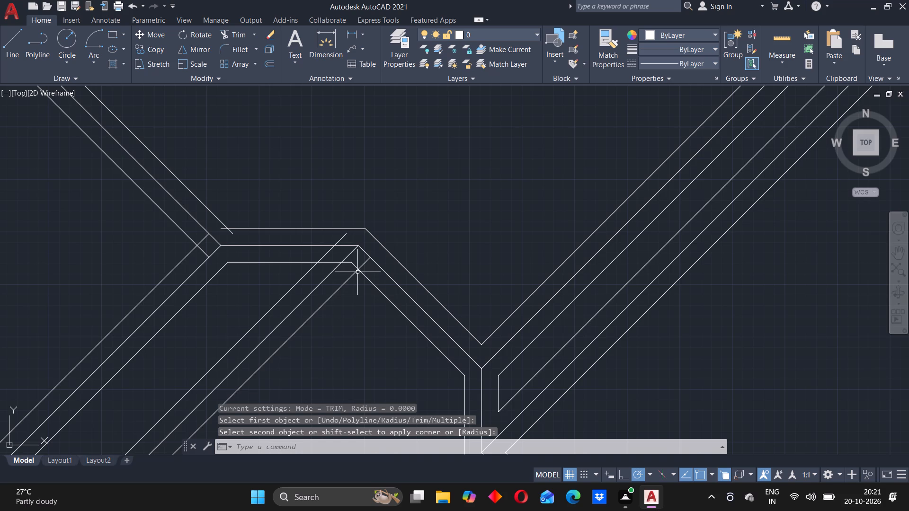
At the short ridge's east end, fillet the southwest diagonal's lower offset to the short diagonal's lower offset, and its upper offset to the ridge's lower offset.
key(Return)
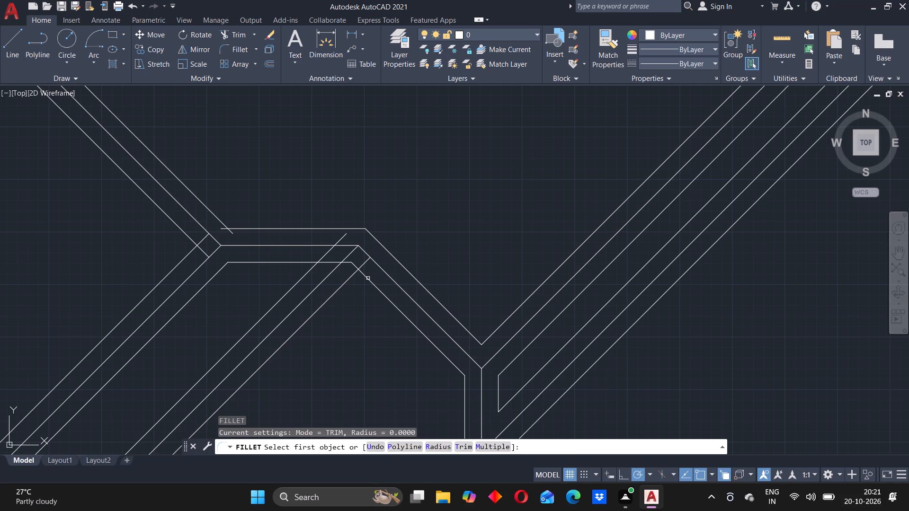
click(368, 279)
click(346, 284)
key(Return)
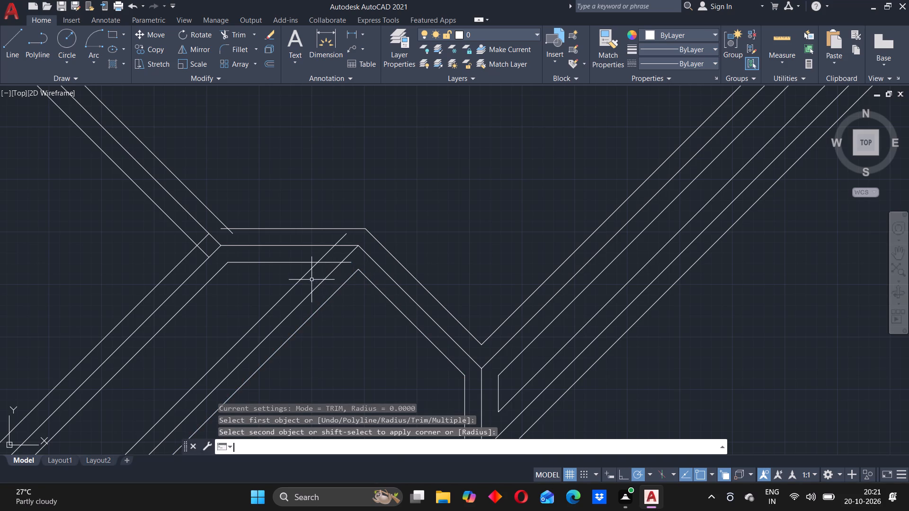
click(290, 261)
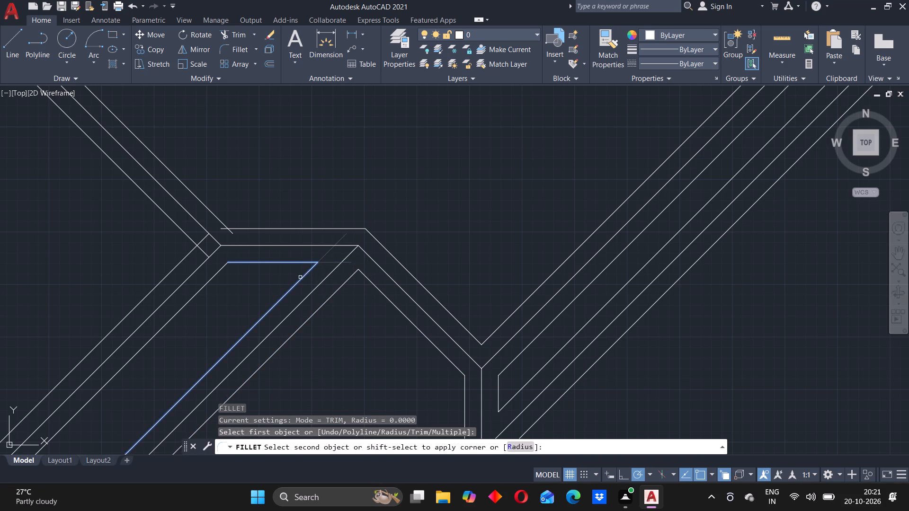
click(300, 277)
At the short horizontal ridge's west end, fillet the northwest diagonal's upper offset to the ridge's upper offset and its lower offset to the southwest diagonal's upper offset.
scroll(341, 237, down, 1)
middle_drag(283, 268, 300, 270)
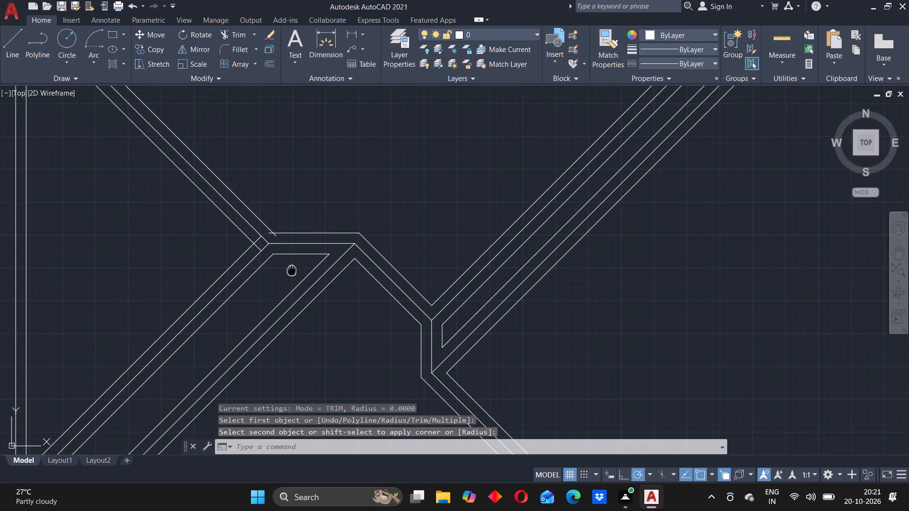
middle_drag(300, 270, 409, 211)
middle_drag(322, 148, 337, 212)
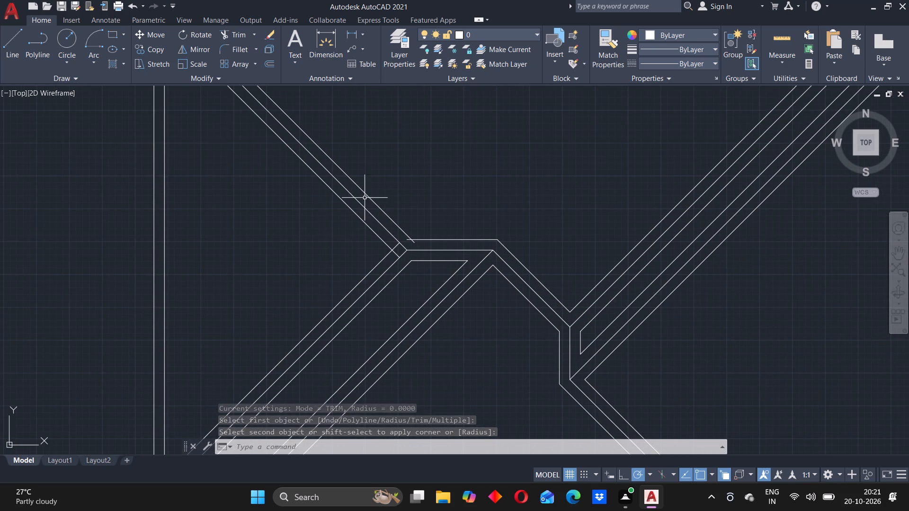
key(Return)
click(392, 218)
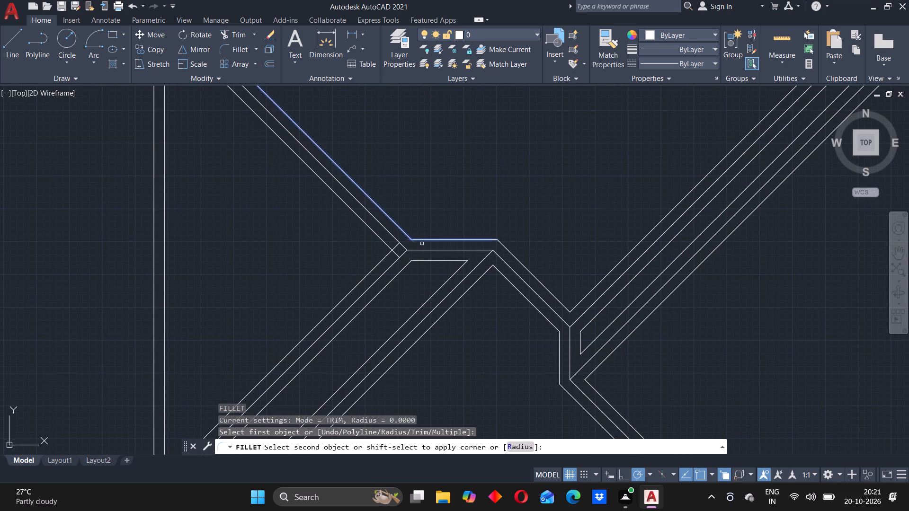
click(428, 241)
key(Return)
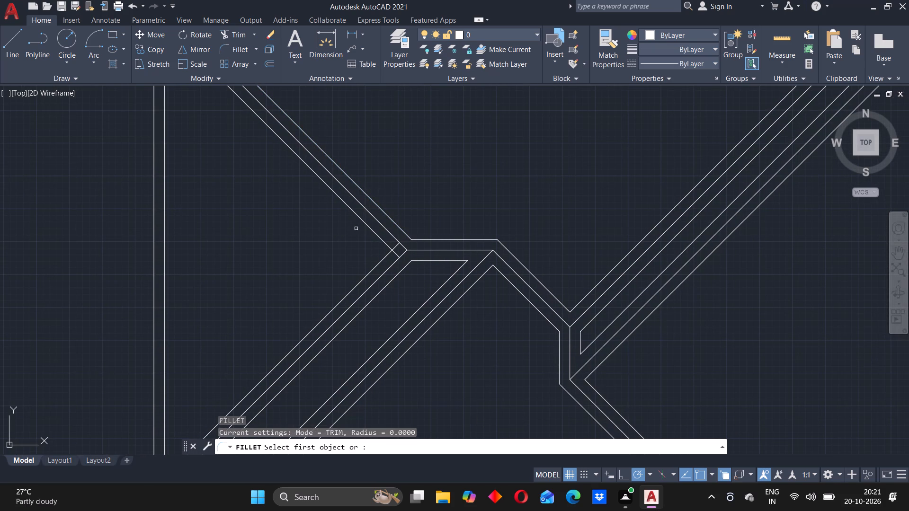
click(367, 225)
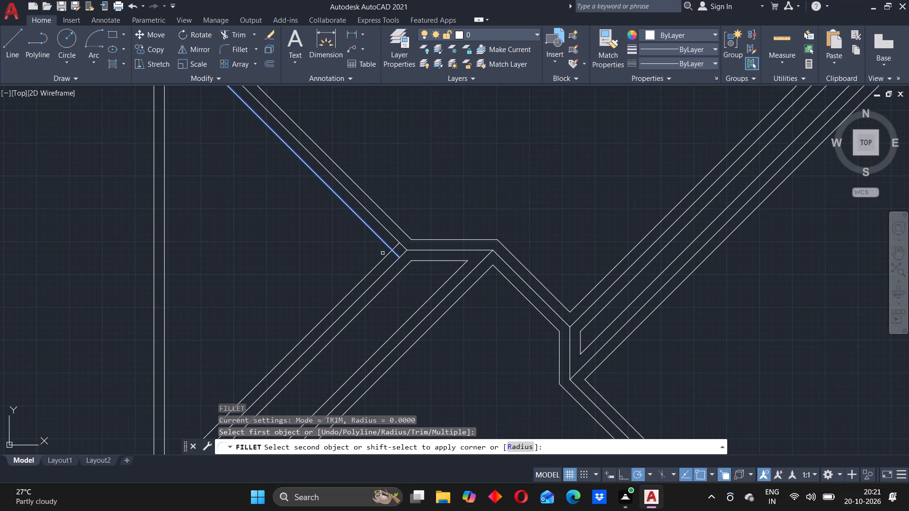
click(383, 259)
Fillet the southwest diagonal's upper offset to the inner offset of the west roof edge at the wing's southwest corner.
scroll(341, 247, down, 2)
middle_drag(303, 242, 311, 244)
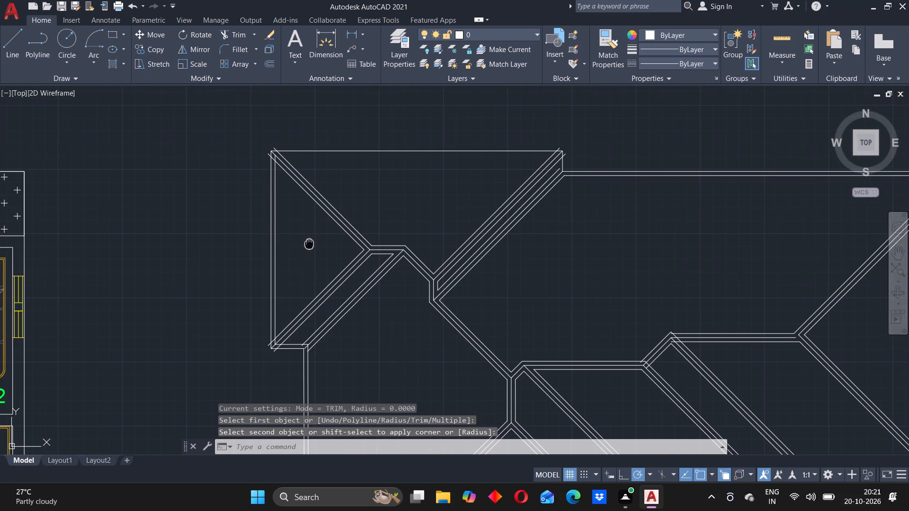
middle_drag(311, 244, 361, 242)
scroll(348, 241, up, 1)
scroll(349, 293, down, 1)
middle_drag(351, 295, 375, 240)
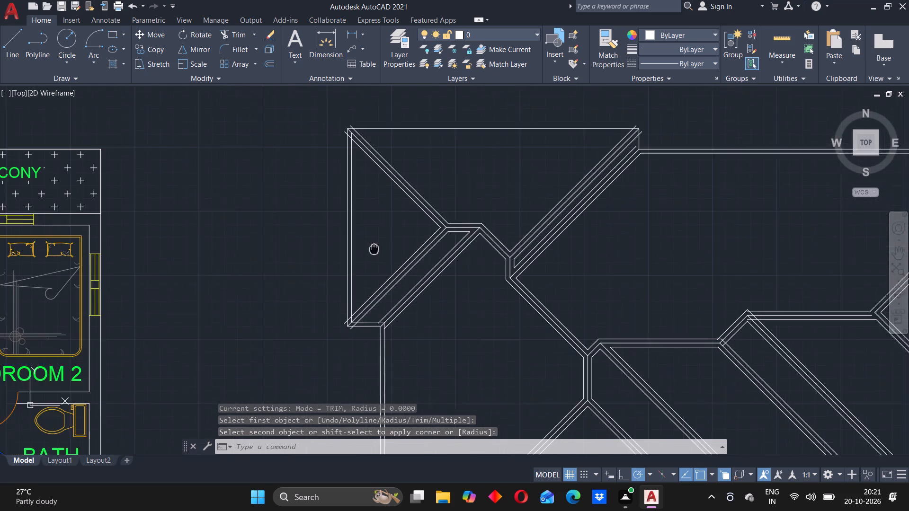
middle_drag(375, 240, 376, 230)
scroll(373, 238, up, 1)
key(Return)
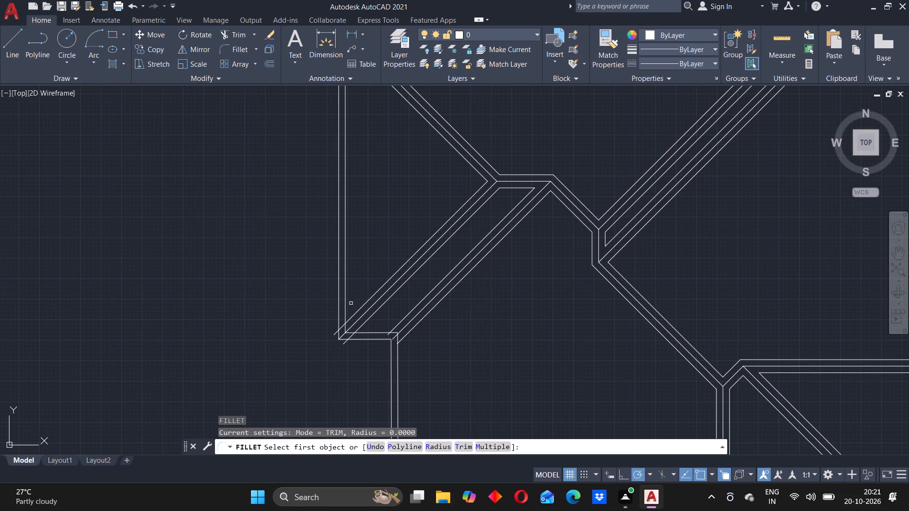
click(355, 314)
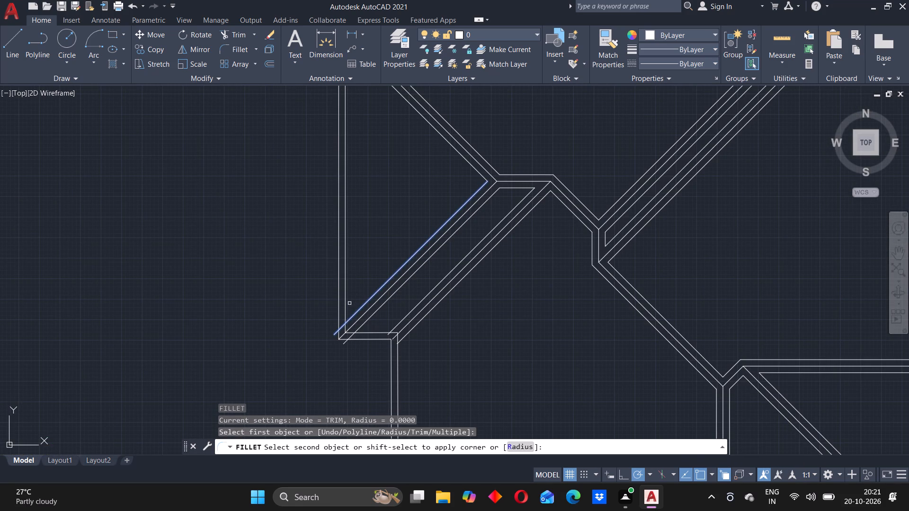
click(346, 292)
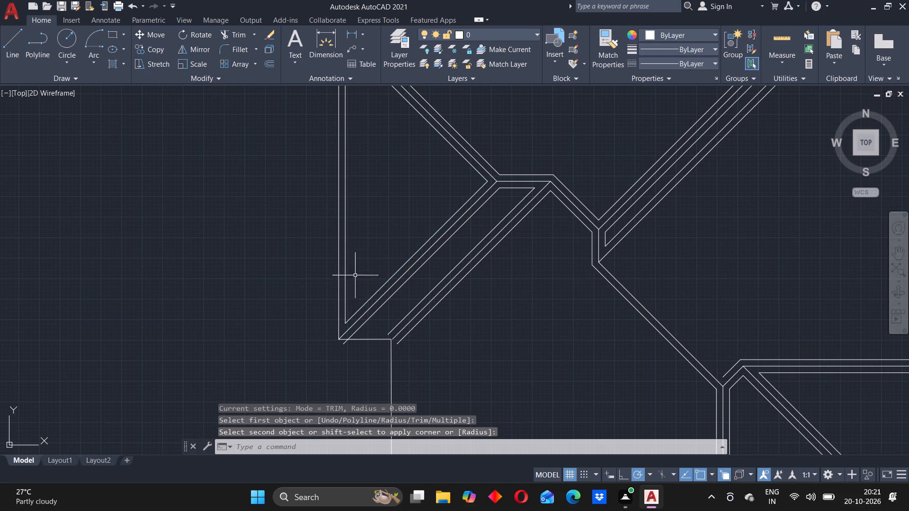
Fillet the northwest diagonal's lower offset to the inner offset of the west roof edge at the northwest corner.
scroll(370, 193, down, 2)
middle_drag(370, 193, 419, 361)
scroll(423, 335, up, 1)
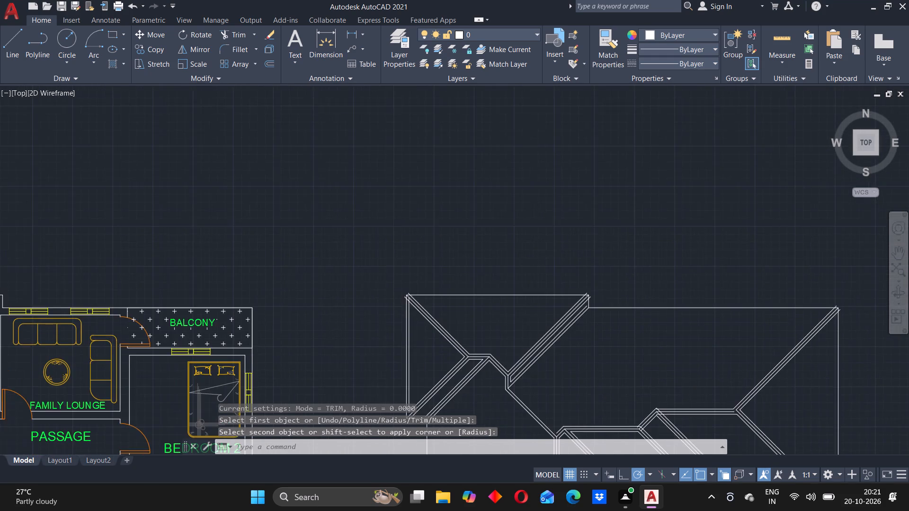
scroll(423, 335, up, 1)
key(Return)
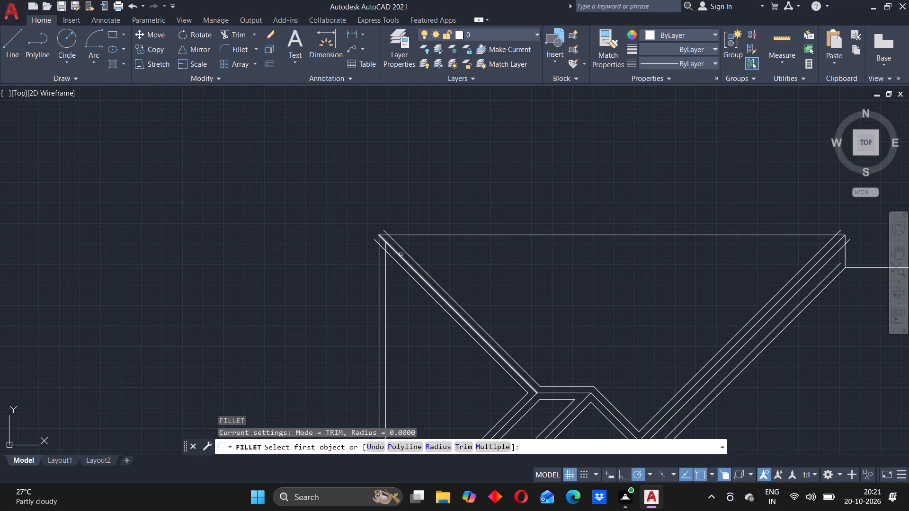
click(395, 258)
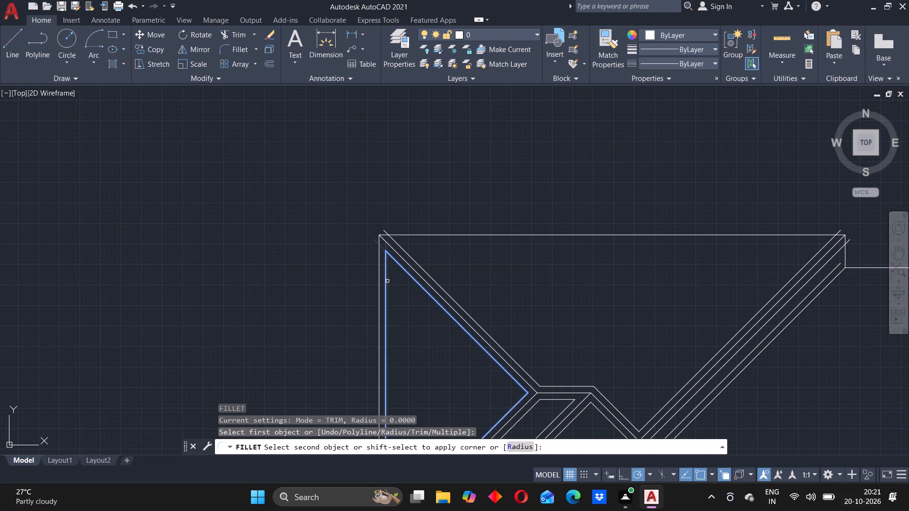
click(387, 281)
At the eastern horizontal ridge's west end, fillet its upper offset to the short diagonal's upper offset and its lower offset to the southeast-running diagonal's upper offset.
scroll(401, 256, up, 1)
scroll(401, 256, down, 2)
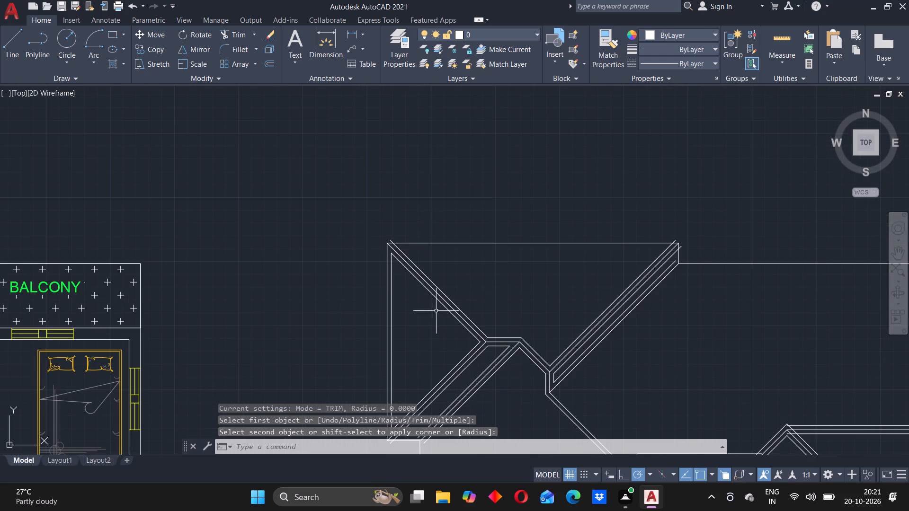
scroll(439, 316, down, 3)
middle_drag(551, 363, 470, 259)
scroll(390, 292, up, 2)
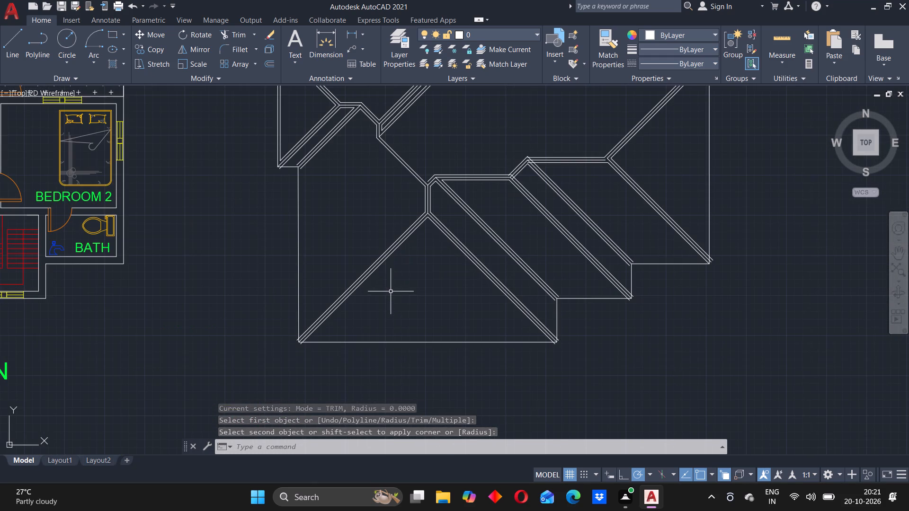
middle_drag(523, 233, 463, 304)
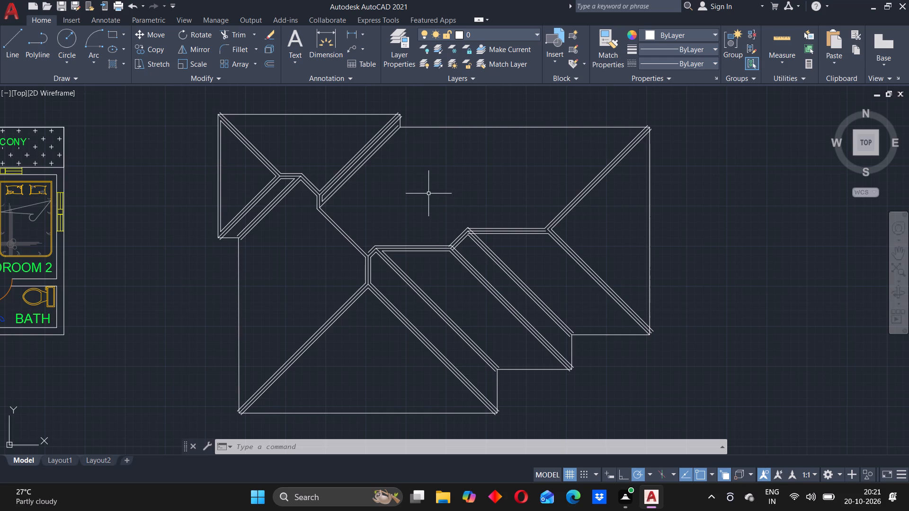
scroll(426, 194, up, 1)
middle_drag(419, 167, 450, 249)
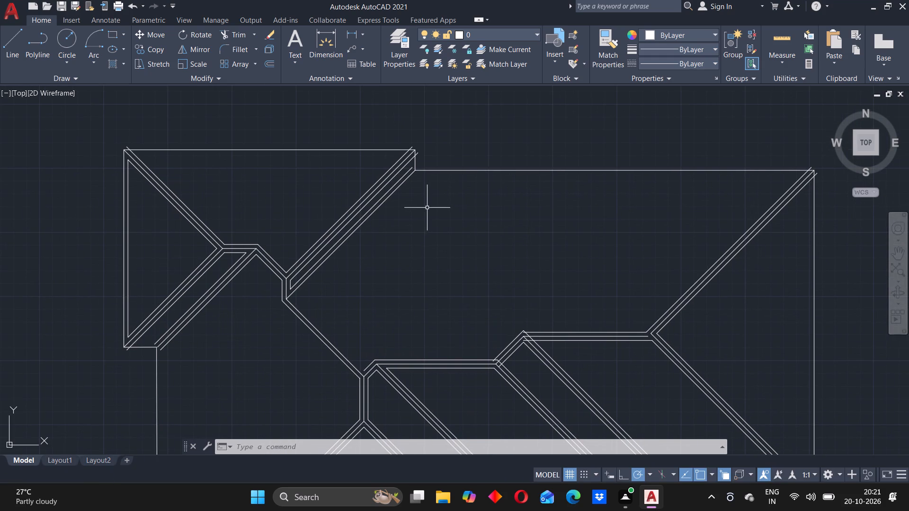
scroll(489, 241, down, 1)
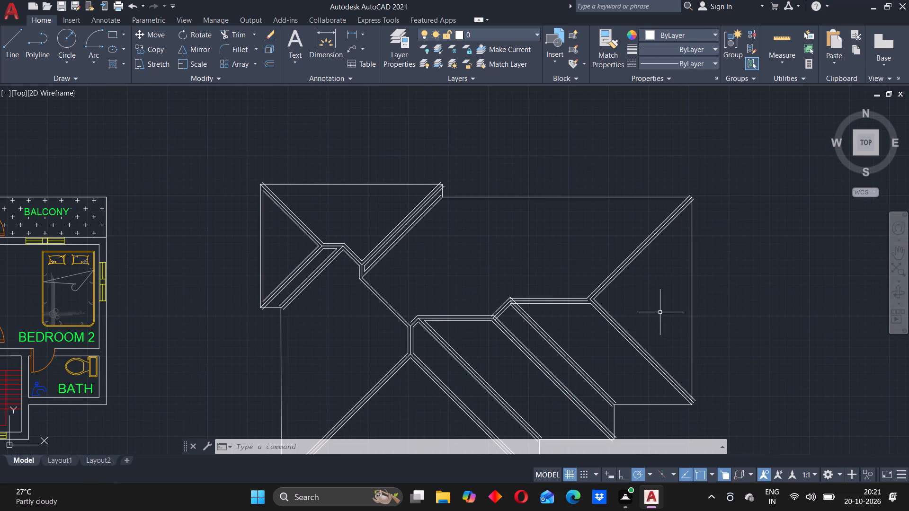
middle_drag(651, 314, 607, 266)
scroll(552, 251, up, 2)
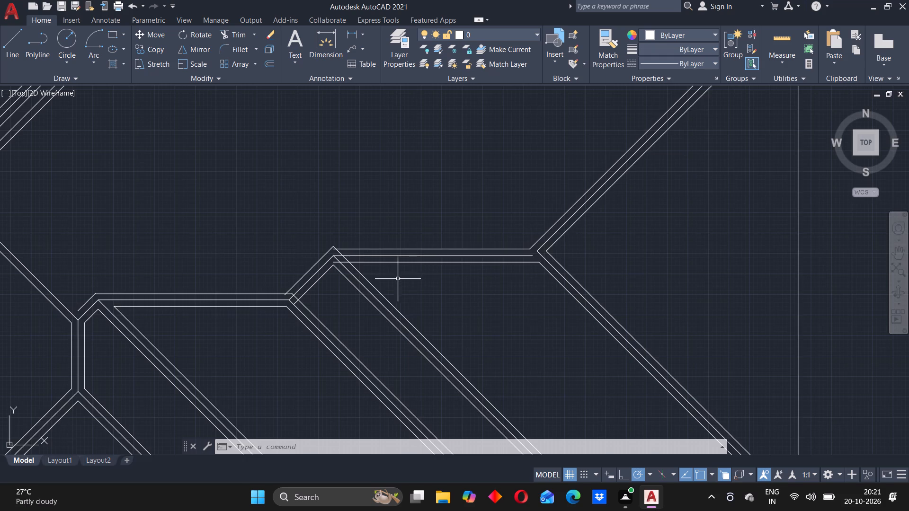
scroll(363, 276, up, 2)
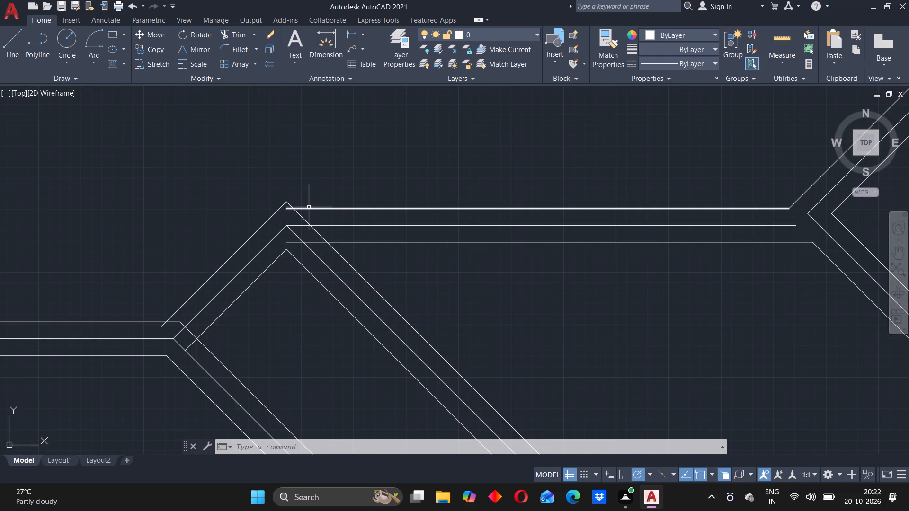
key(Return)
click(315, 209)
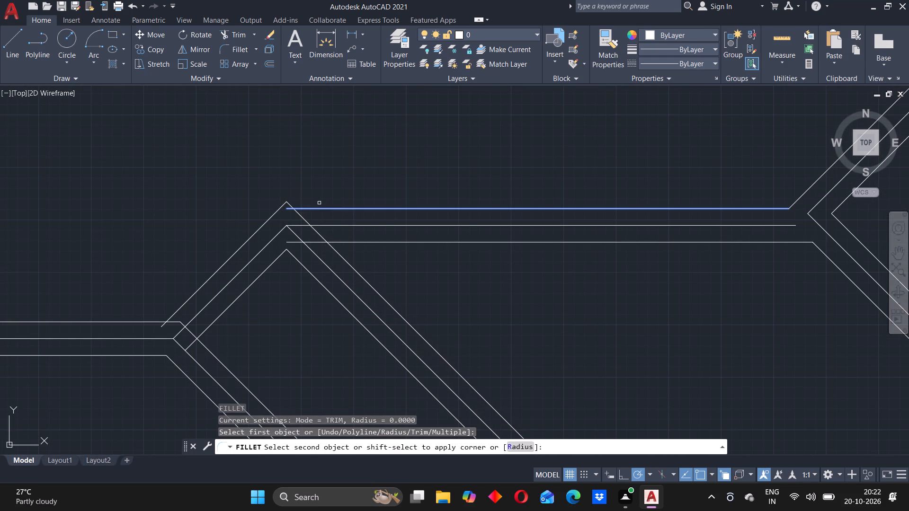
click(273, 215)
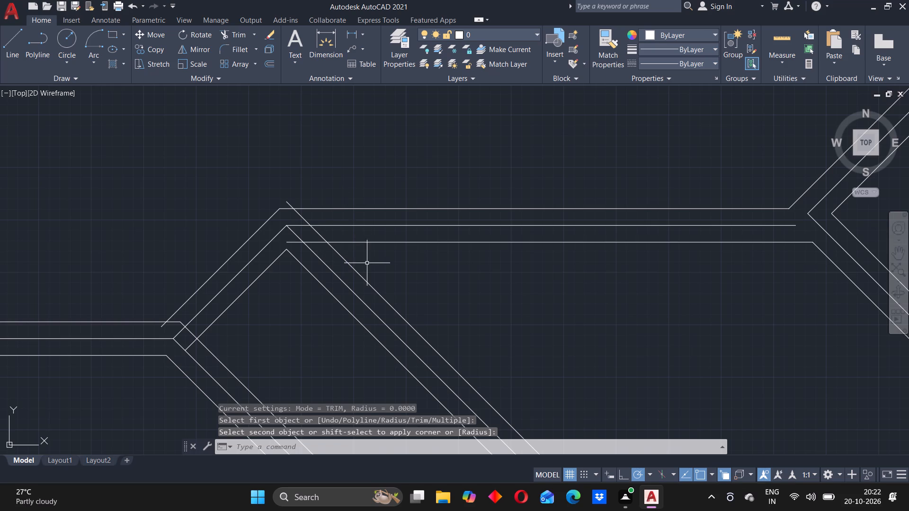
key(Return)
click(354, 268)
click(358, 243)
Examine the junctions along the eastern and middle horizontal ridges for offset lines that still need joining or trimming.
scroll(491, 250, down, 1)
middle_drag(661, 305, 646, 303)
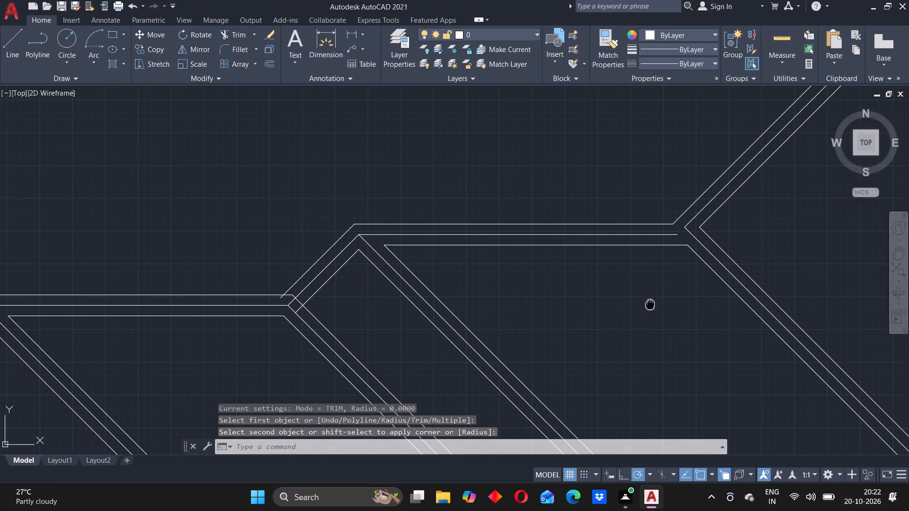
middle_drag(646, 303, 483, 321)
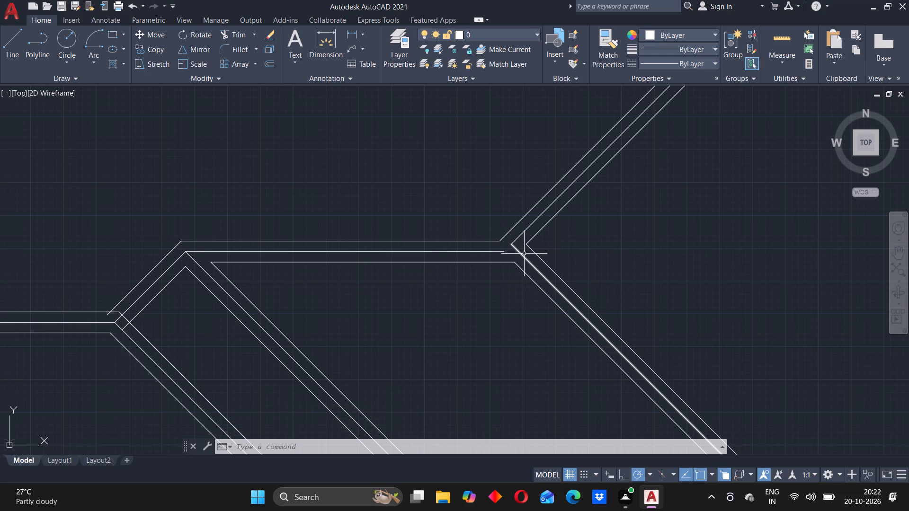
scroll(516, 266, up, 1)
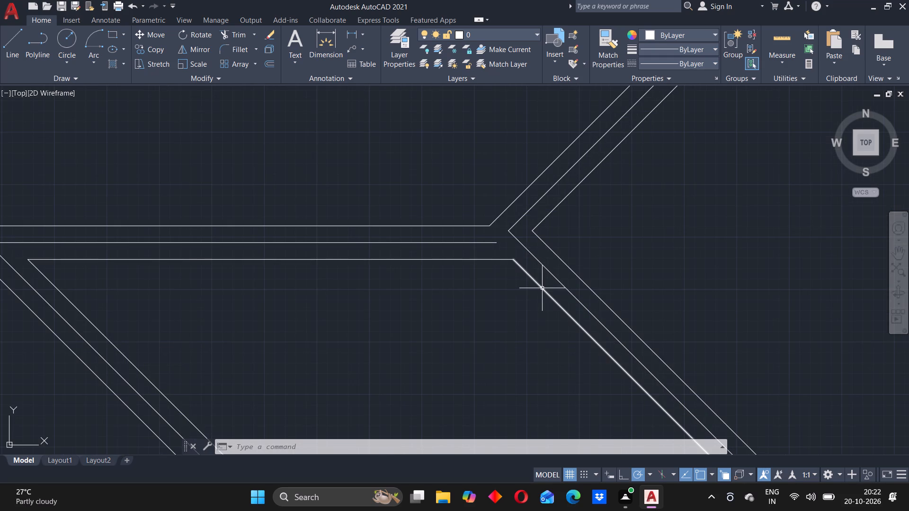
scroll(540, 285, down, 1)
middle_drag(542, 295, 413, 266)
scroll(383, 247, down, 2)
middle_drag(224, 306, 233, 301)
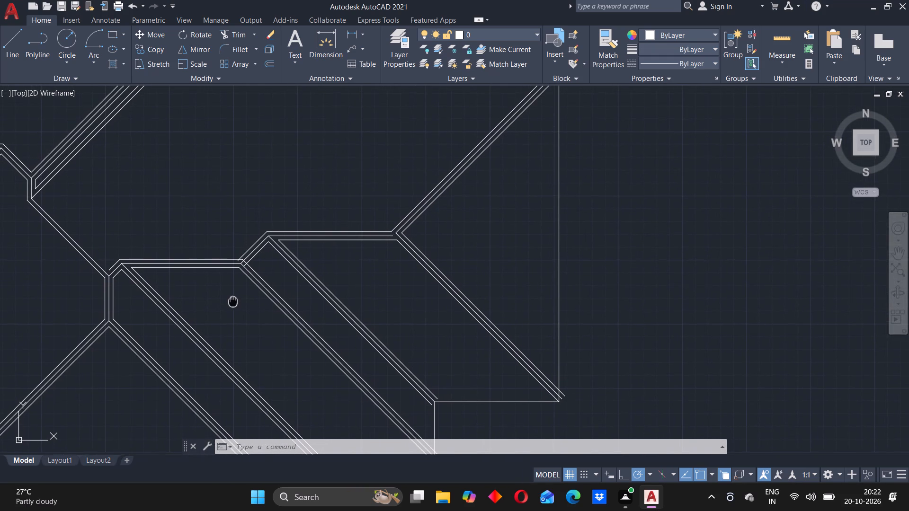
middle_drag(233, 301, 225, 312)
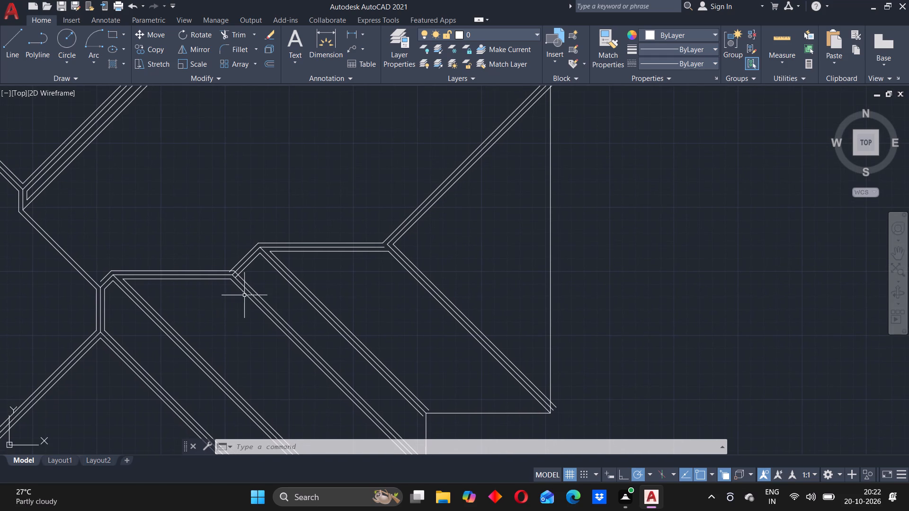
scroll(380, 247, up, 2)
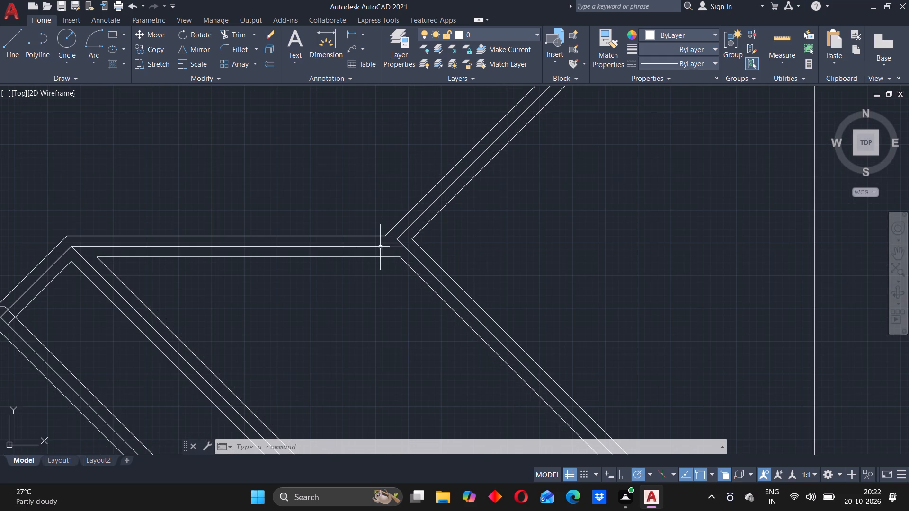
scroll(348, 245, down, 2)
scroll(270, 262, up, 2)
scroll(230, 226, down, 1)
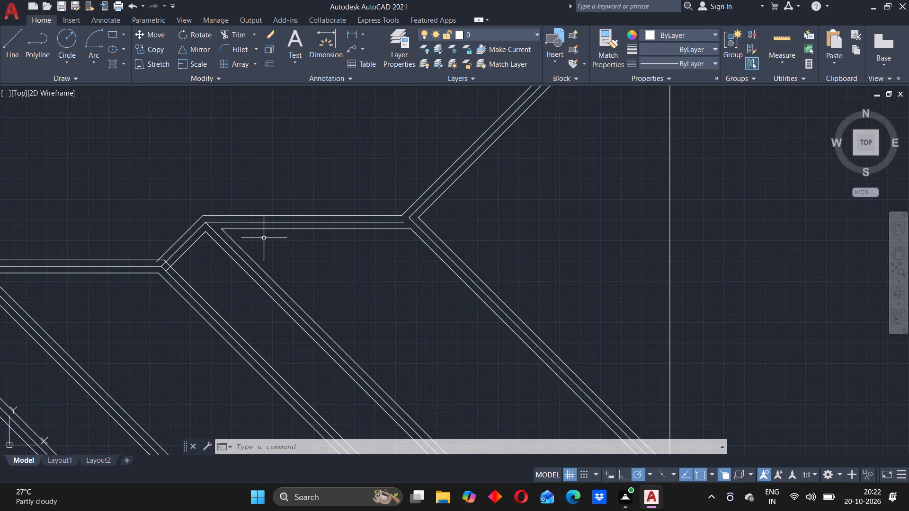
scroll(295, 229, down, 3)
scroll(332, 196, up, 3)
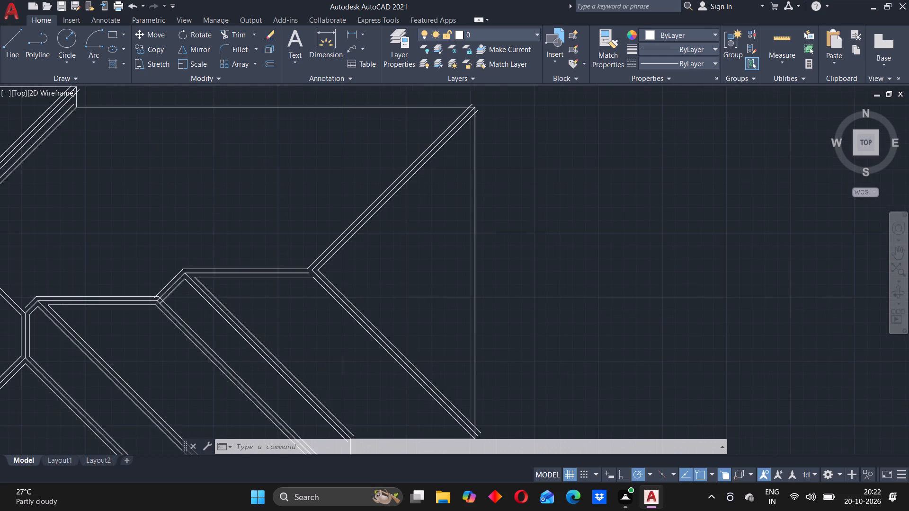
scroll(326, 202, down, 1)
middle_drag(324, 250, 355, 243)
scroll(358, 281, up, 2)
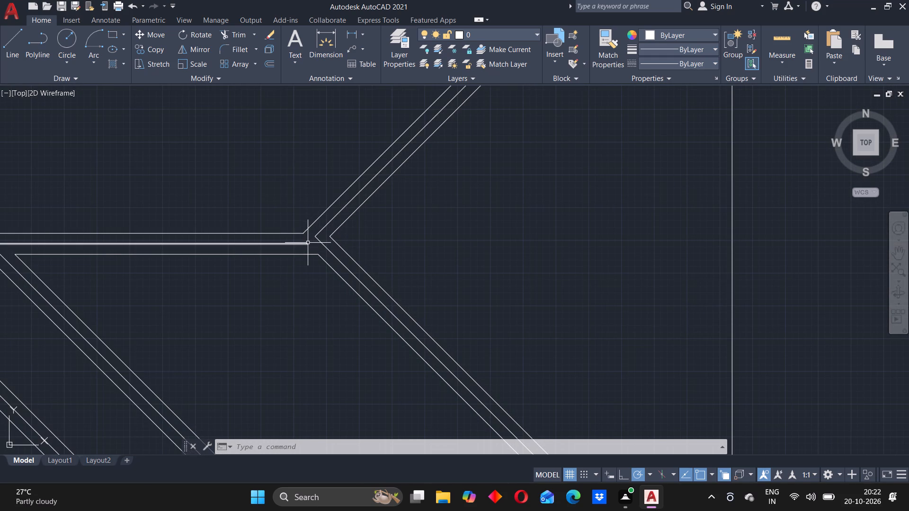
scroll(308, 243, down, 2)
middle_drag(355, 319, 322, 260)
scroll(320, 261, down, 2)
middle_drag(289, 198, 399, 219)
scroll(314, 280, up, 2)
scroll(286, 245, up, 2)
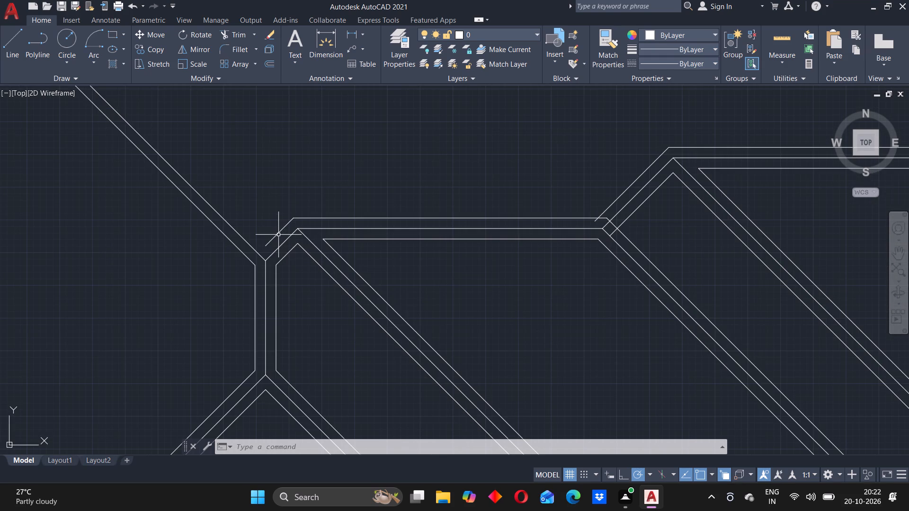
scroll(258, 226, down, 2)
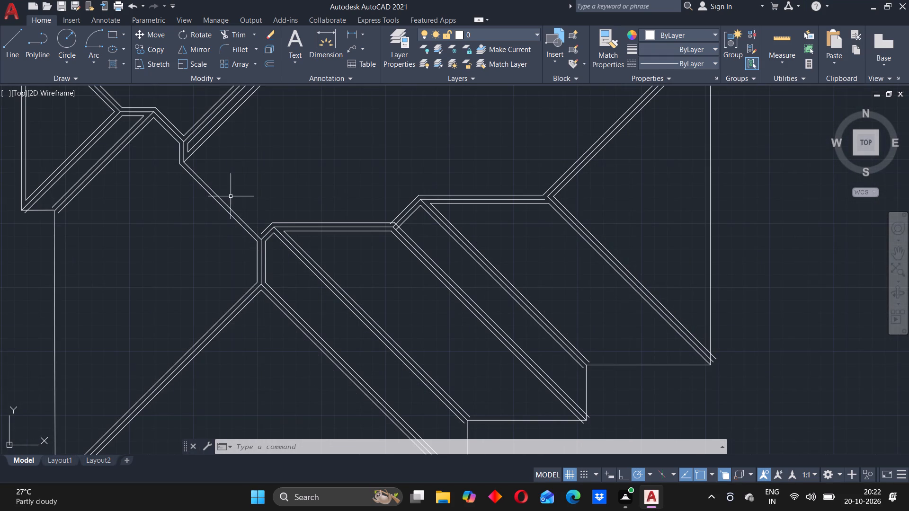
Offset the long diagonal line between the two short vertical ridges 80 units to its northeast side.
scroll(223, 185, up, 1)
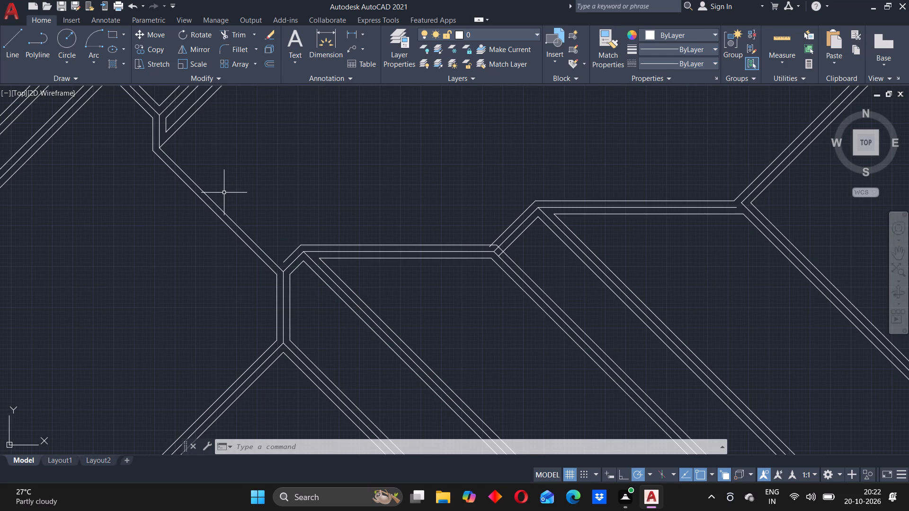
key(o)
key(Return)
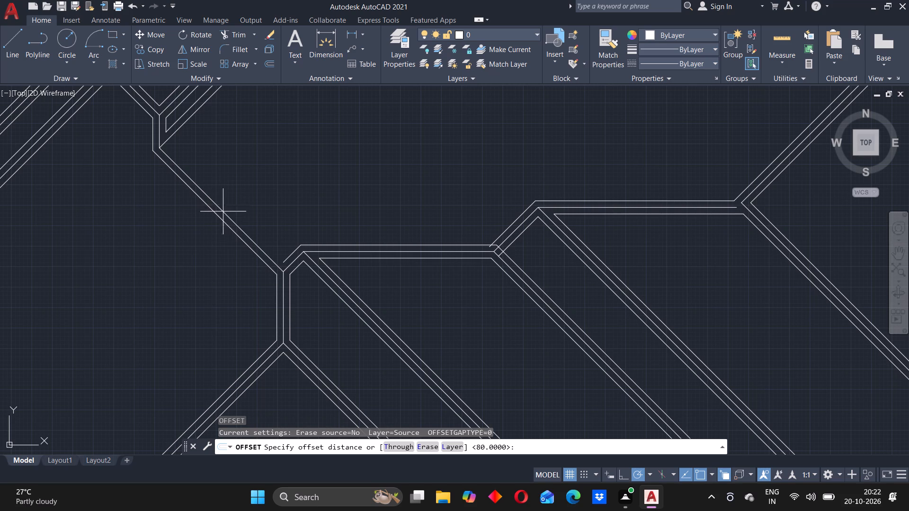
key(Return)
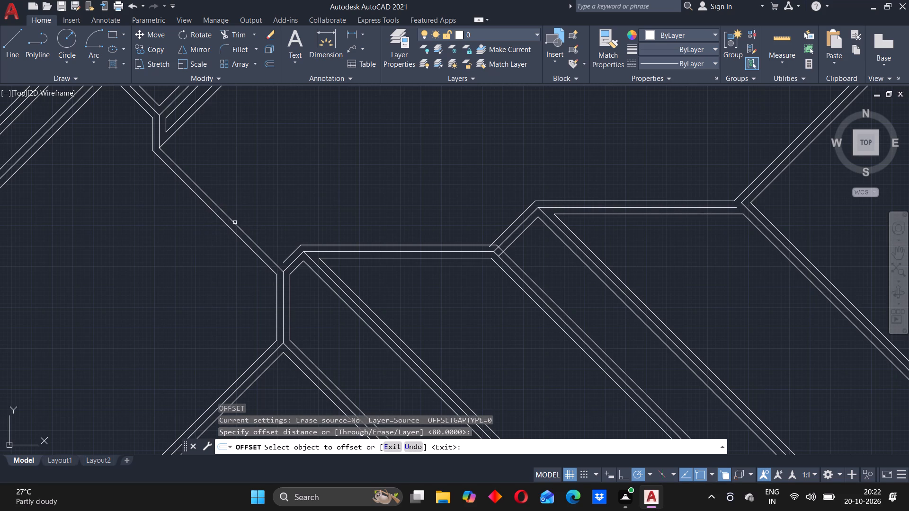
click(244, 231)
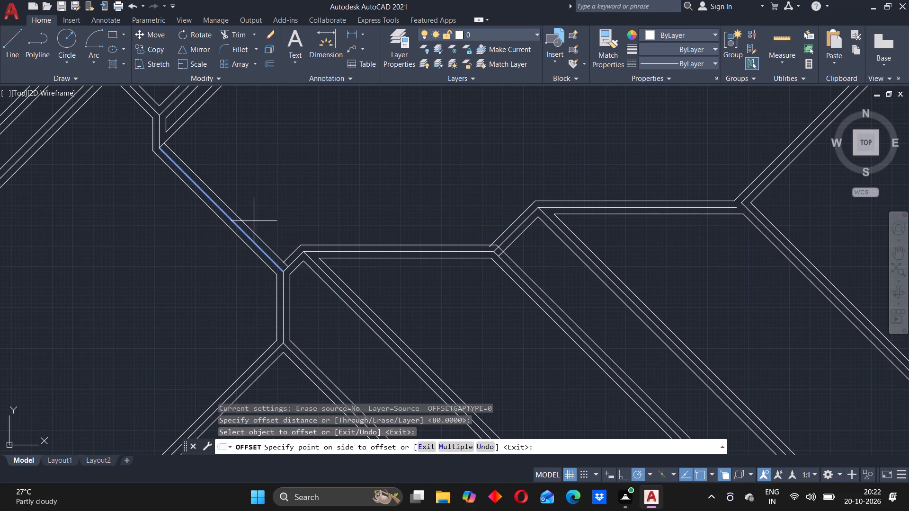
click(255, 220)
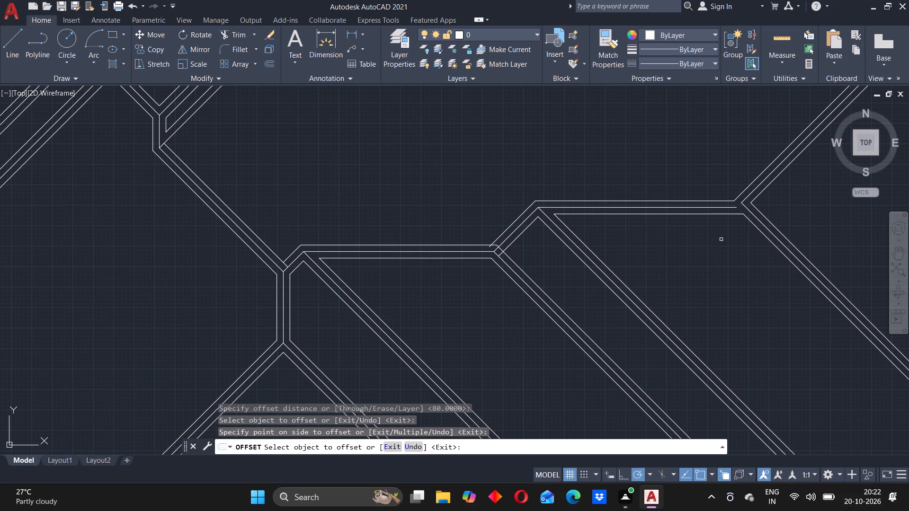
middle_drag(730, 245, 615, 255)
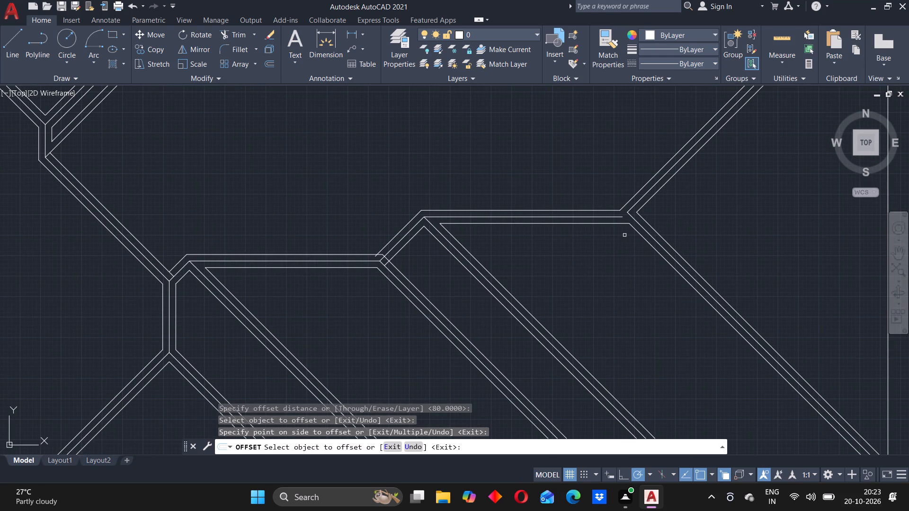
scroll(606, 237, down, 1)
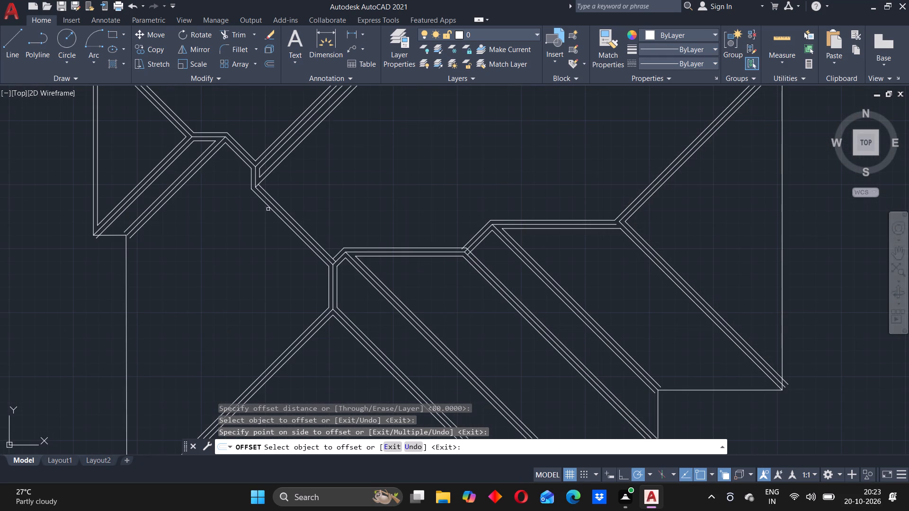
key(Escape)
With zero radius, fillet the long diagonal's northeast offset to the lowest line of the northeast-running diagonal at its northwest end.
key(f)
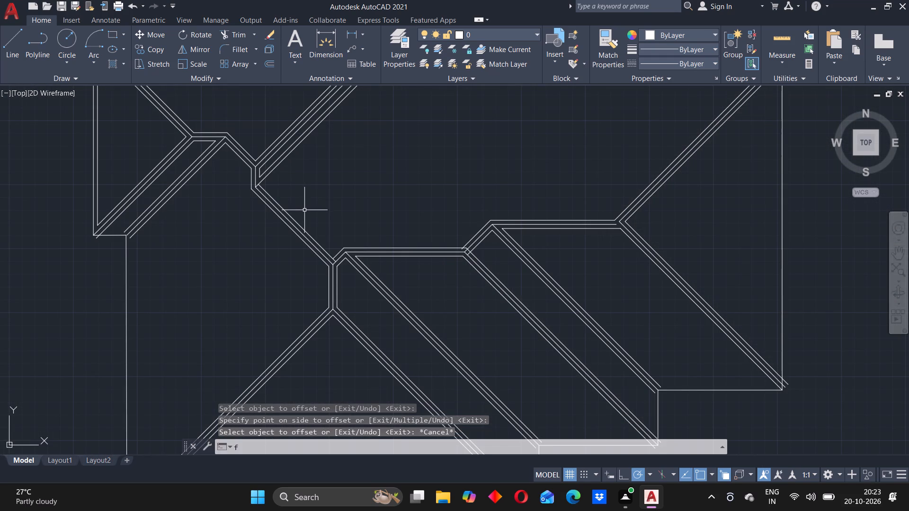
key(Return)
key(Return)
scroll(280, 190, up, 1)
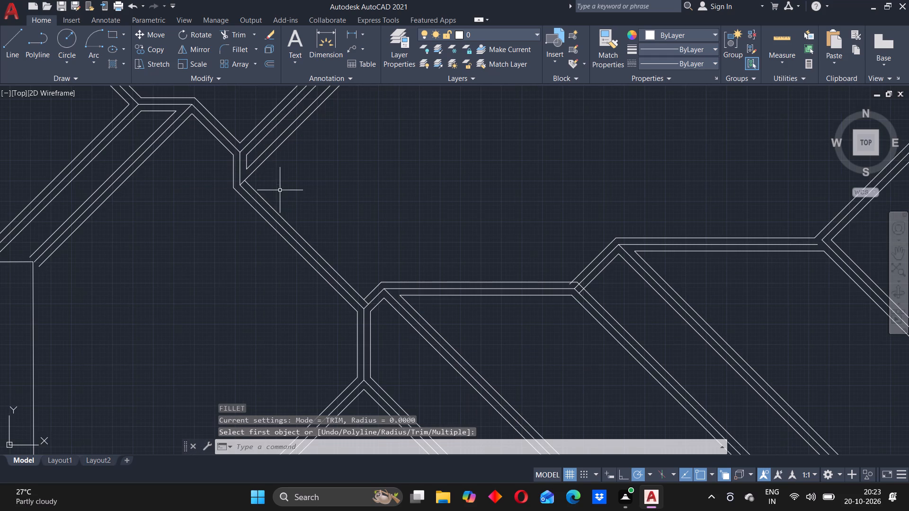
key(f)
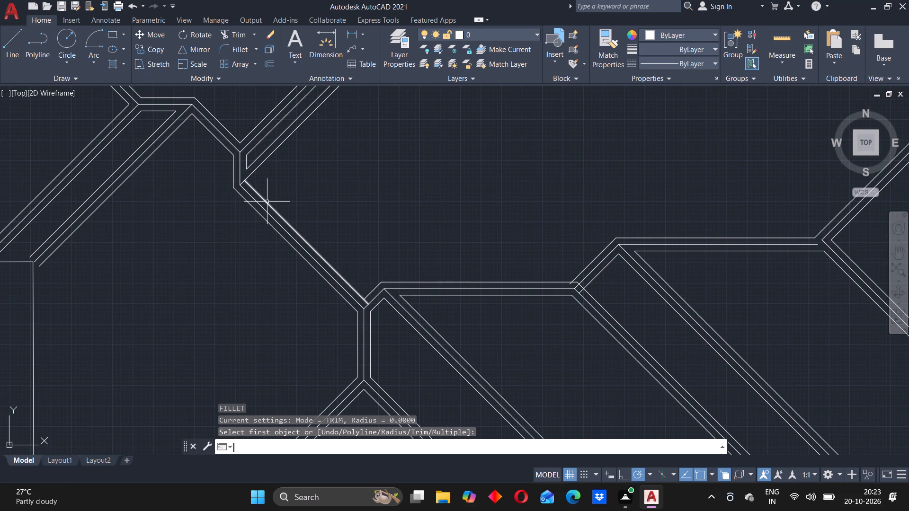
key(Return)
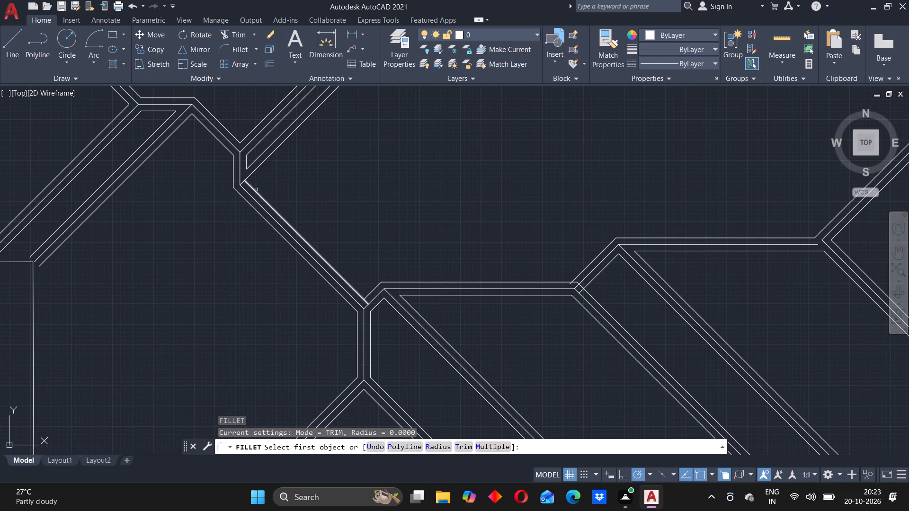
click(256, 190)
click(257, 169)
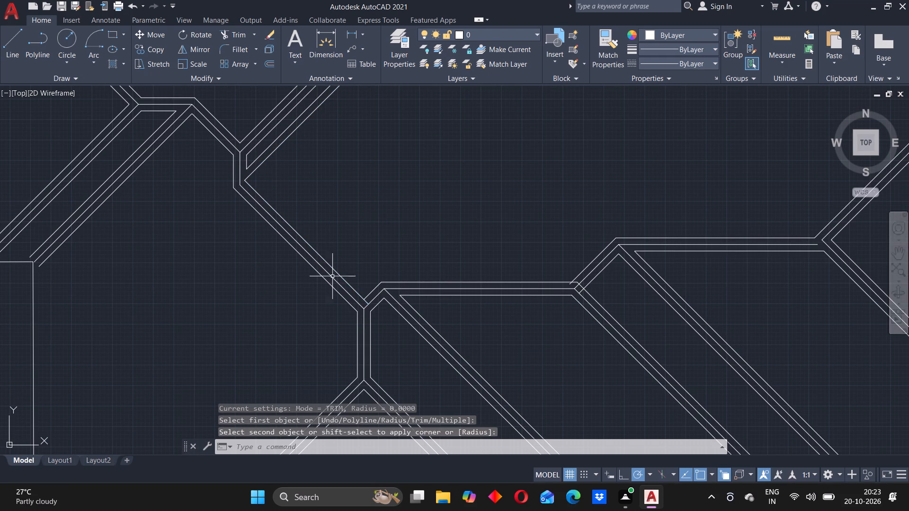
Fillet the long diagonal's northeast offset to the upper offset of the short diagonal at the middle horizontal ridge's west end.
click(372, 292)
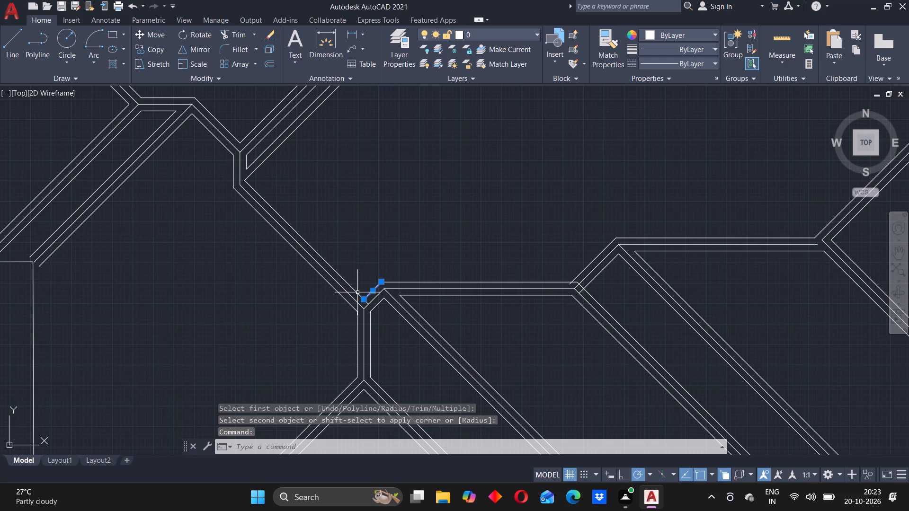
key(Escape)
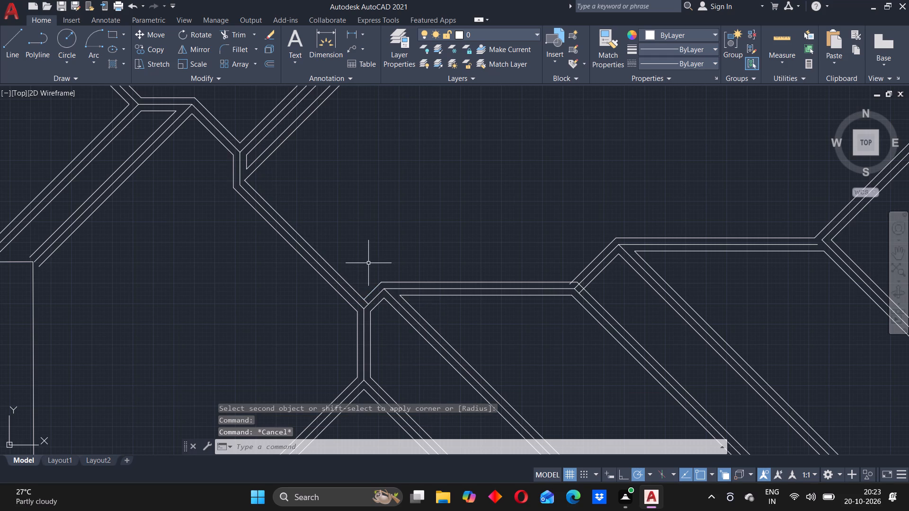
key(f)
key(Return)
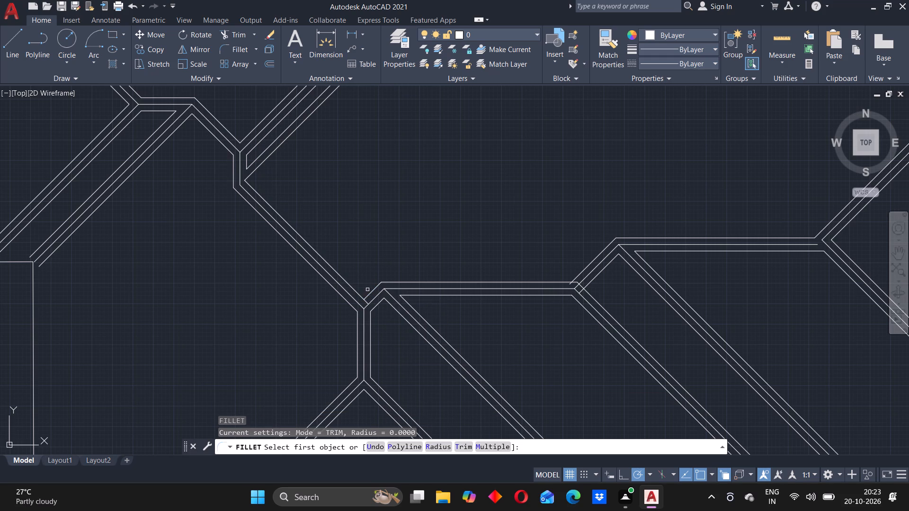
click(369, 293)
click(355, 292)
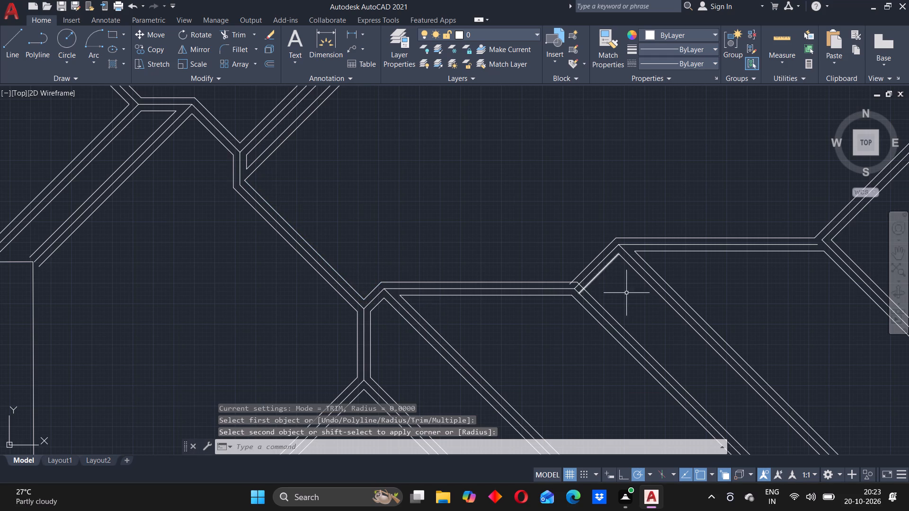
At the middle horizontal ridge's east end, fillet the short diagonal's lower offset to the southeast-running diagonal's upper offset, and its upper offset to the ridge's upper offset.
middle_drag(626, 298, 524, 307)
scroll(480, 294, up, 2)
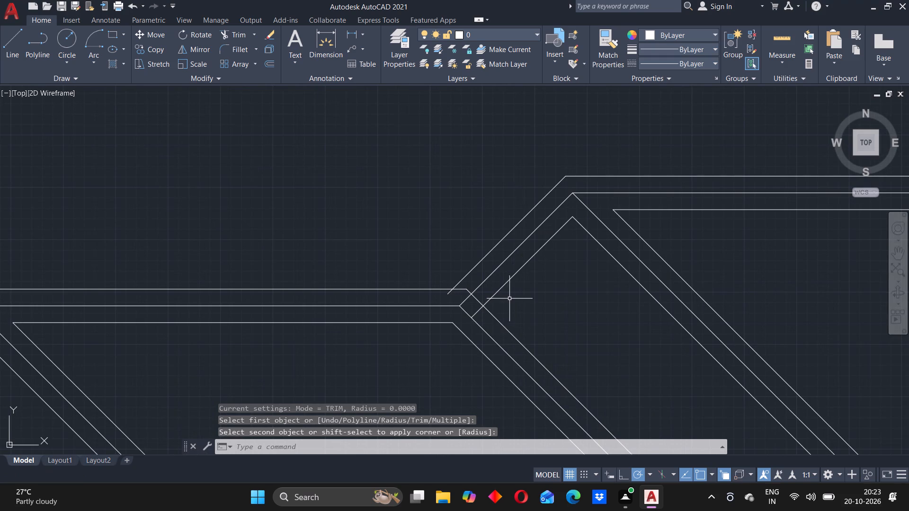
key(Return)
click(496, 292)
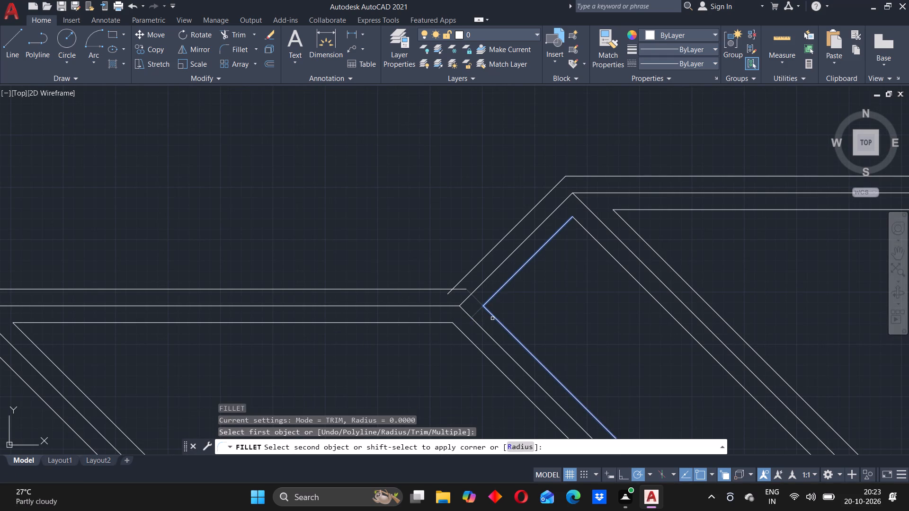
click(492, 318)
key(Return)
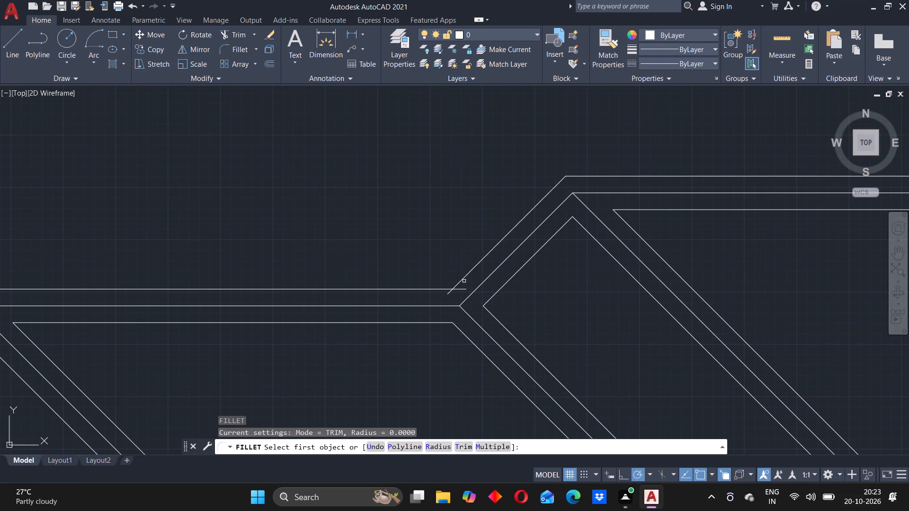
click(462, 281)
click(445, 291)
At the eastern horizontal ridge's east end, fillet the southeast-running diagonal's centre line to the ridge's centre line and to the northeast-running diagonal's centre line.
scroll(571, 244, down, 2)
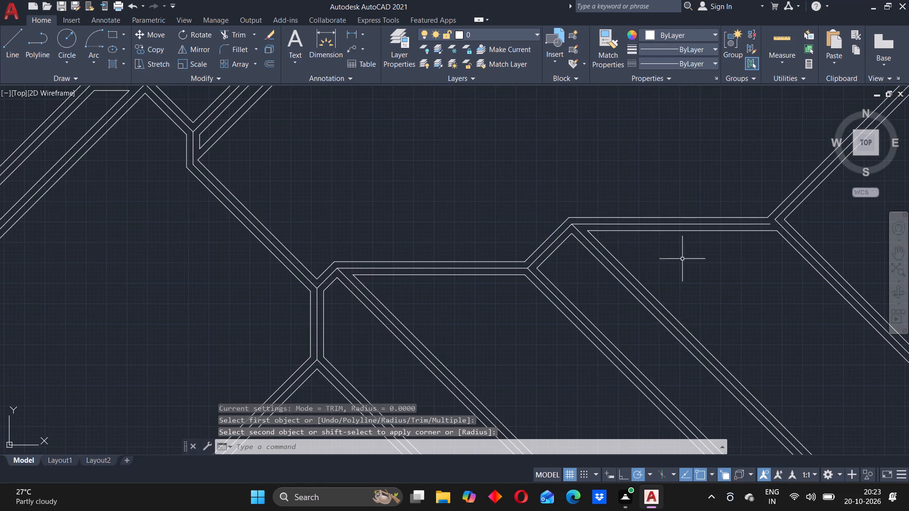
middle_drag(682, 260, 410, 280)
scroll(438, 231, up, 1)
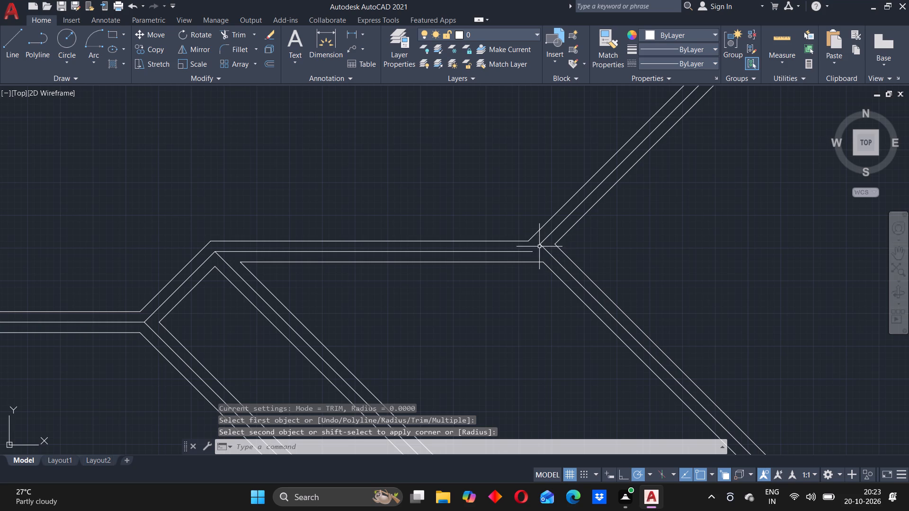
right_click(539, 247)
key(Return)
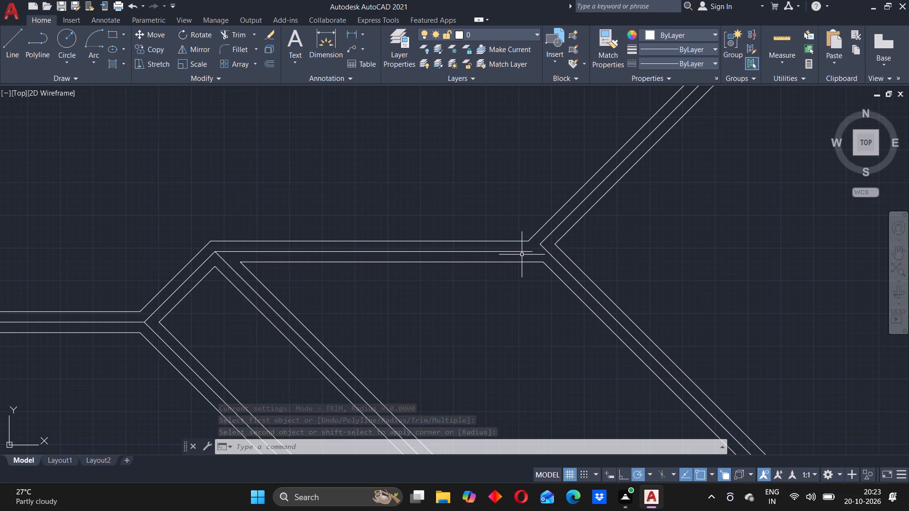
click(523, 252)
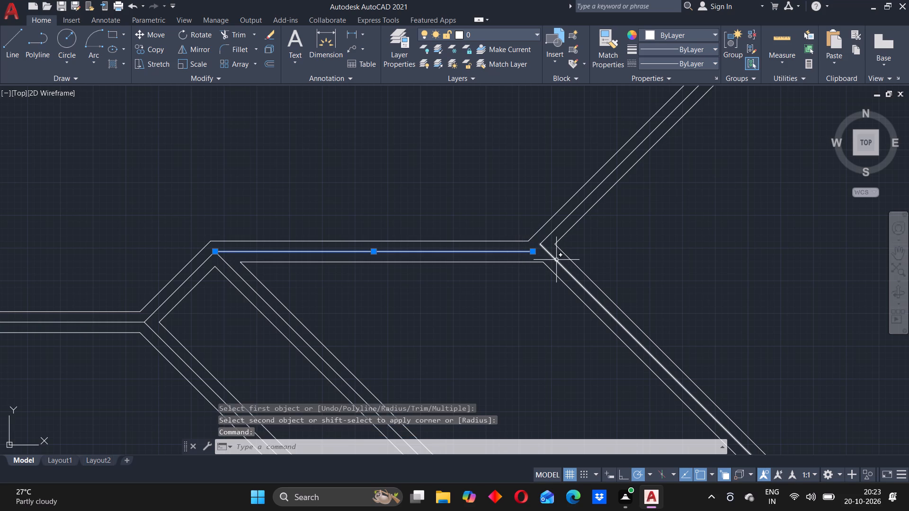
key(Escape)
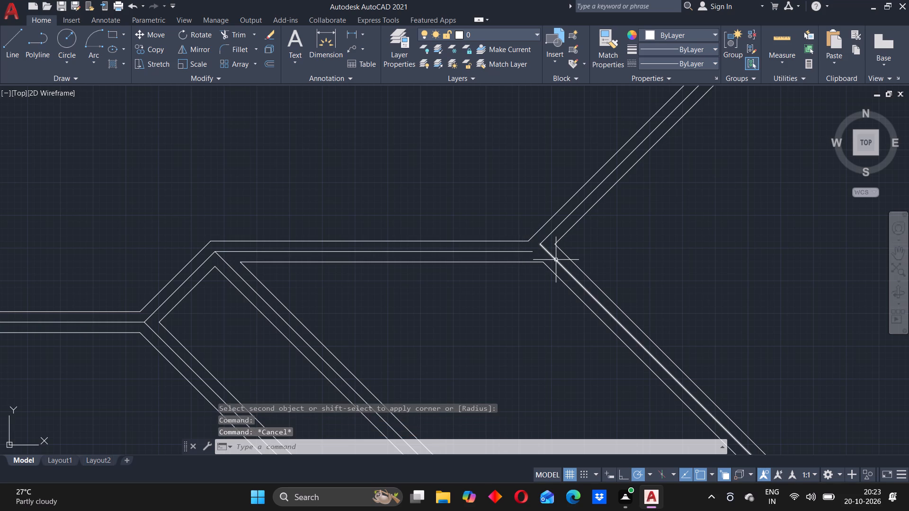
key(Return)
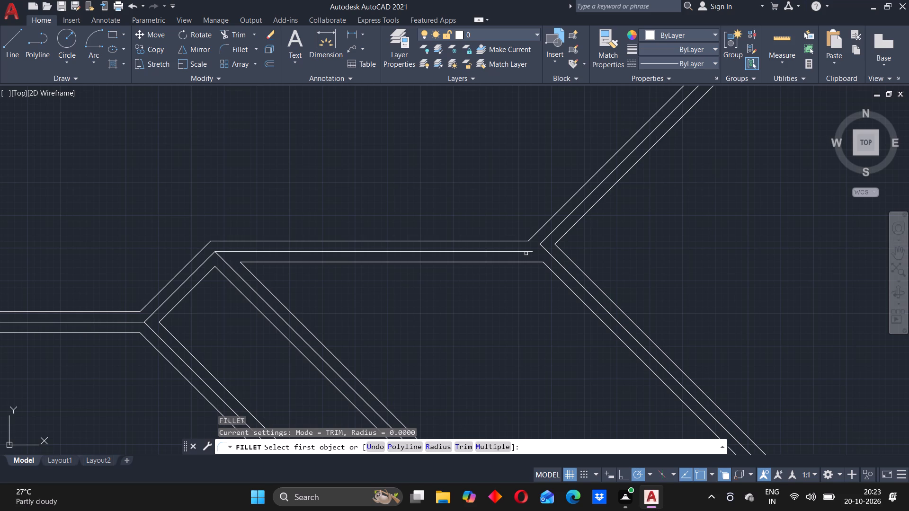
click(525, 251)
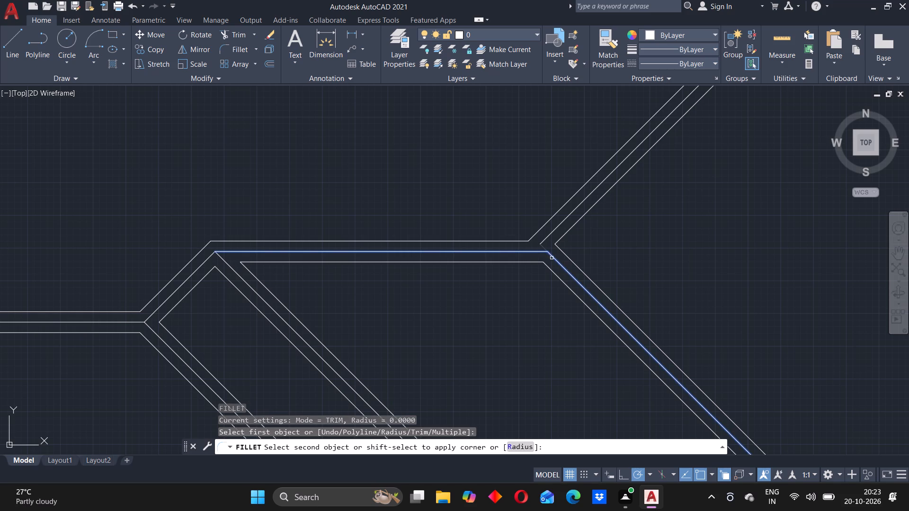
click(552, 258)
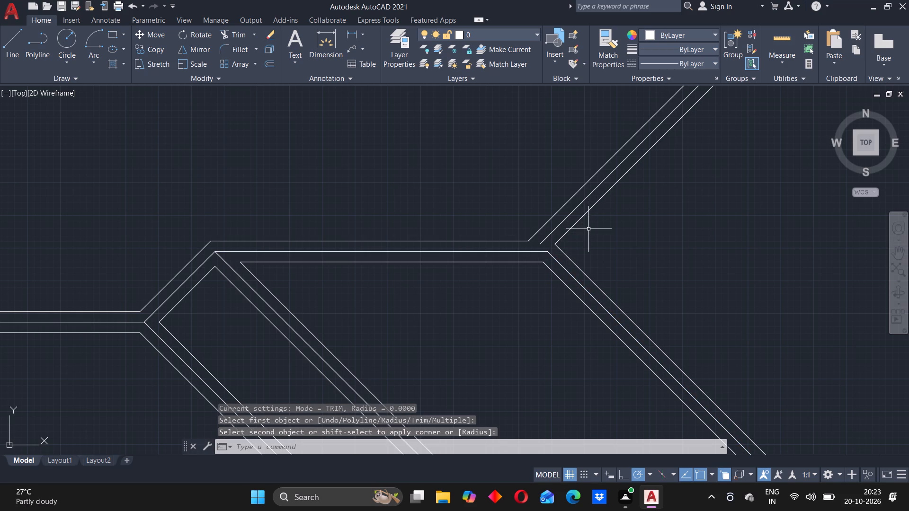
key(Return)
click(556, 230)
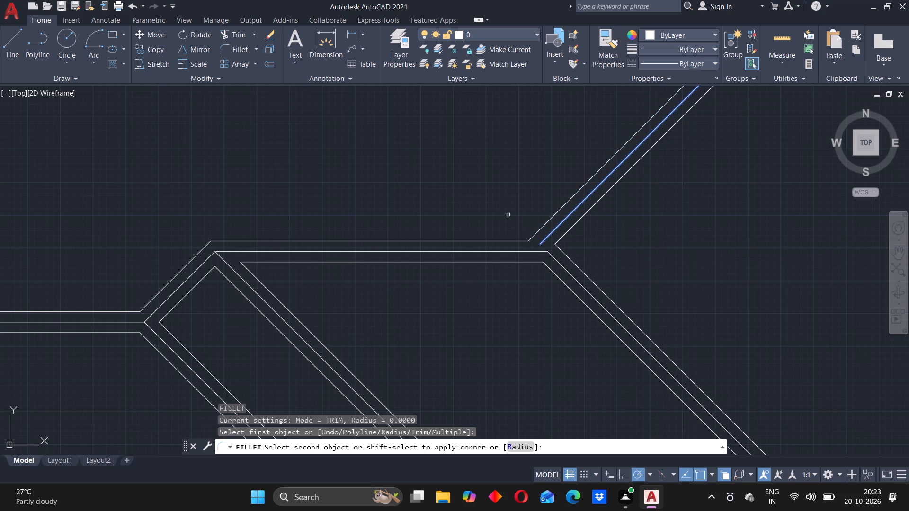
click(555, 260)
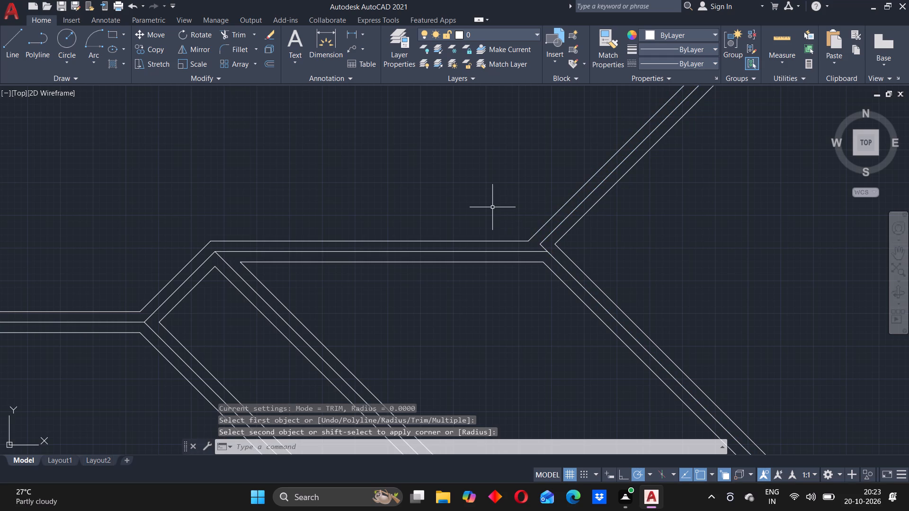
Offset the outer roof boundary polyline 80 units inward.
scroll(492, 207, down, 2)
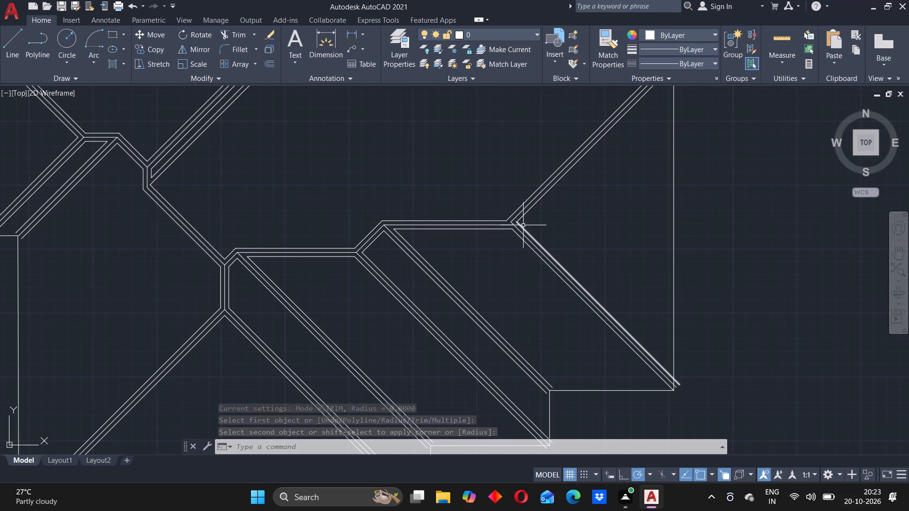
scroll(519, 228, up, 1)
scroll(519, 228, down, 1)
middle_drag(584, 259, 620, 211)
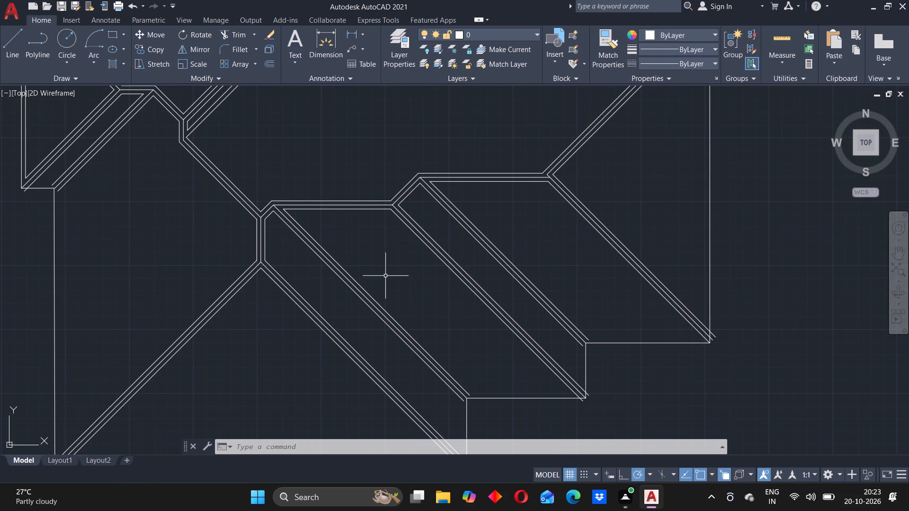
scroll(385, 276, down, 2)
middle_drag(345, 289, 375, 276)
scroll(343, 271, up, 1)
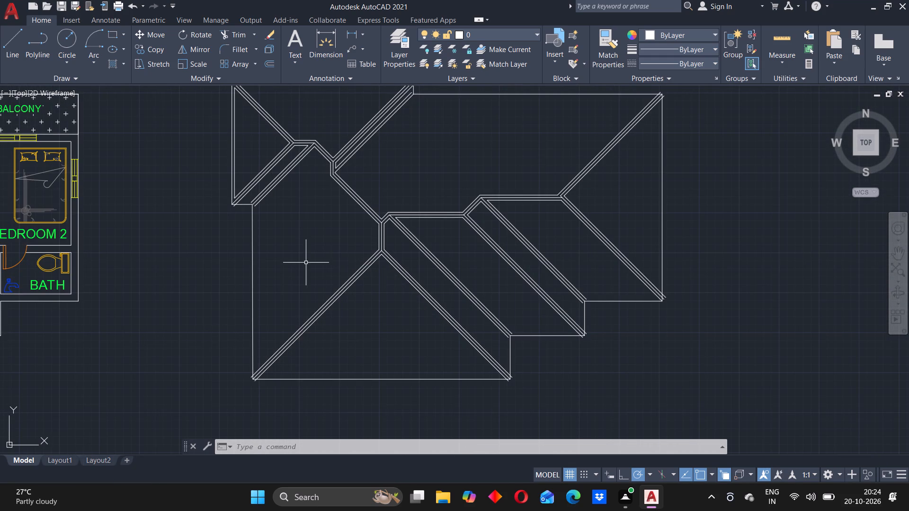
key(o)
key(Return)
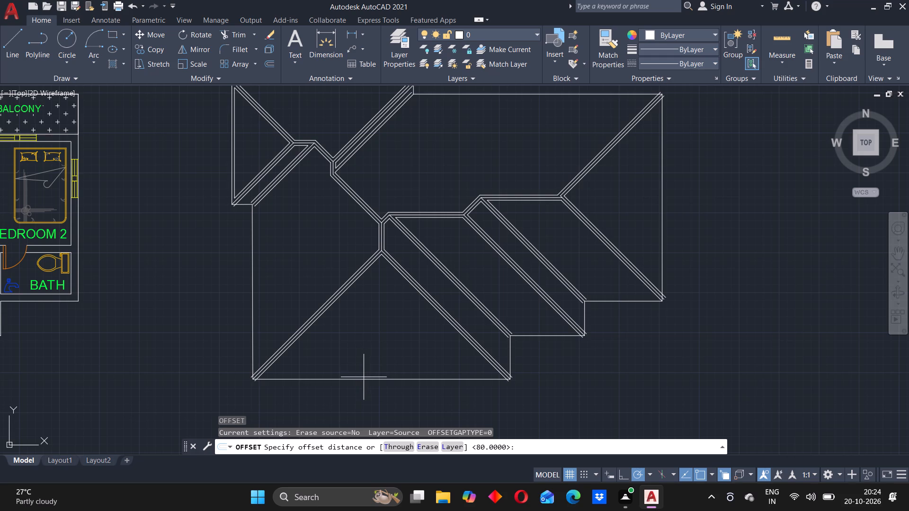
key(Return)
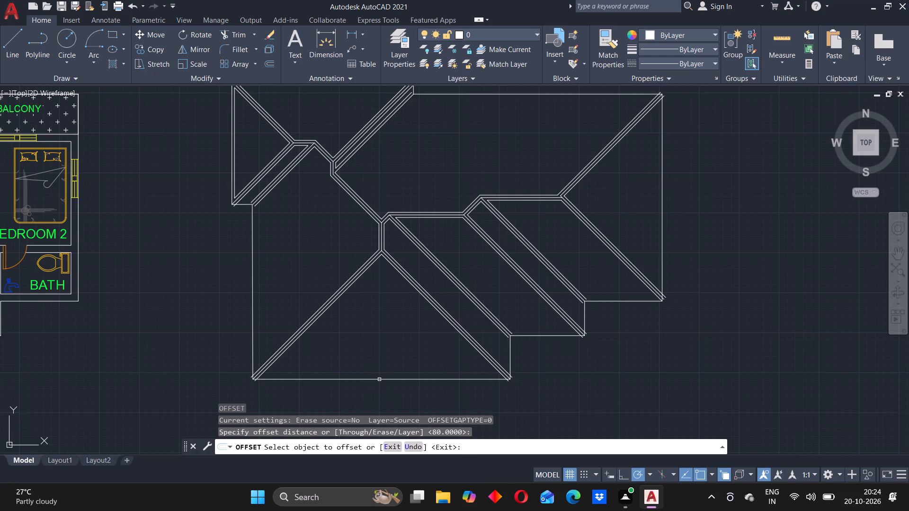
click(380, 379)
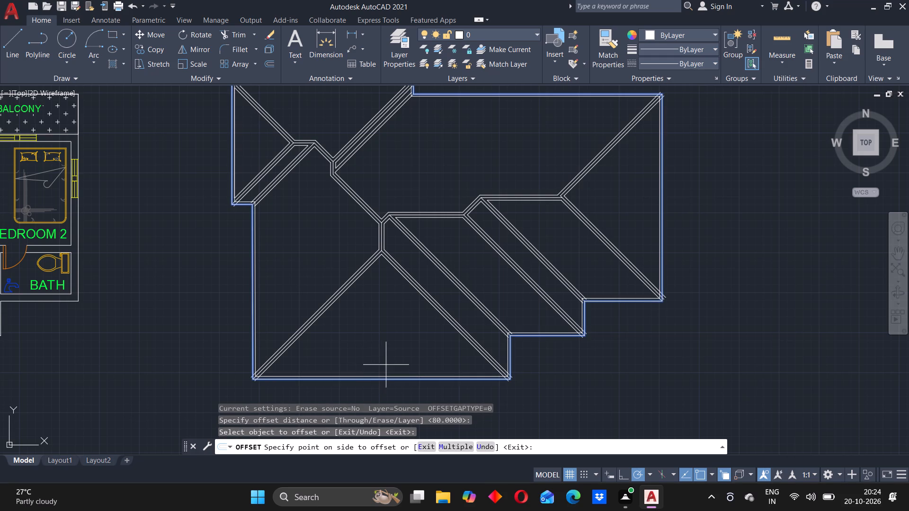
click(388, 356)
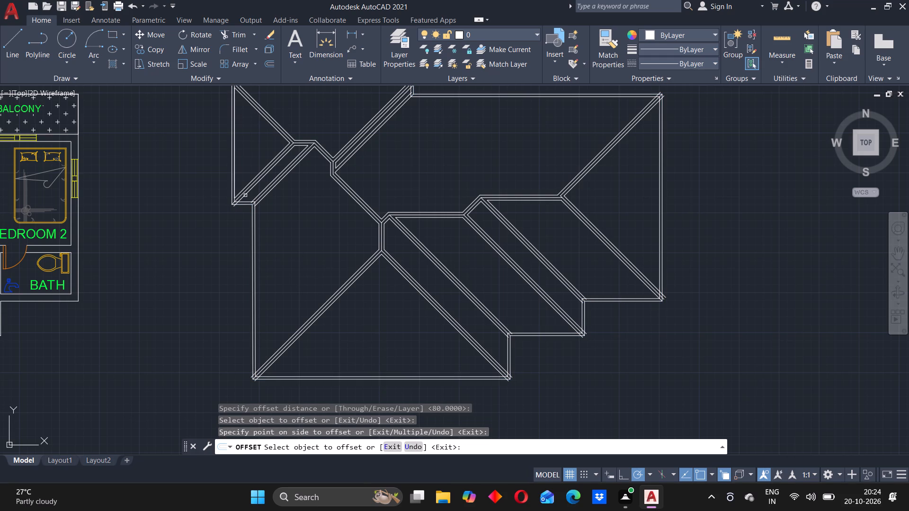
scroll(263, 225, up, 2)
middle_drag(189, 207, 189, 208)
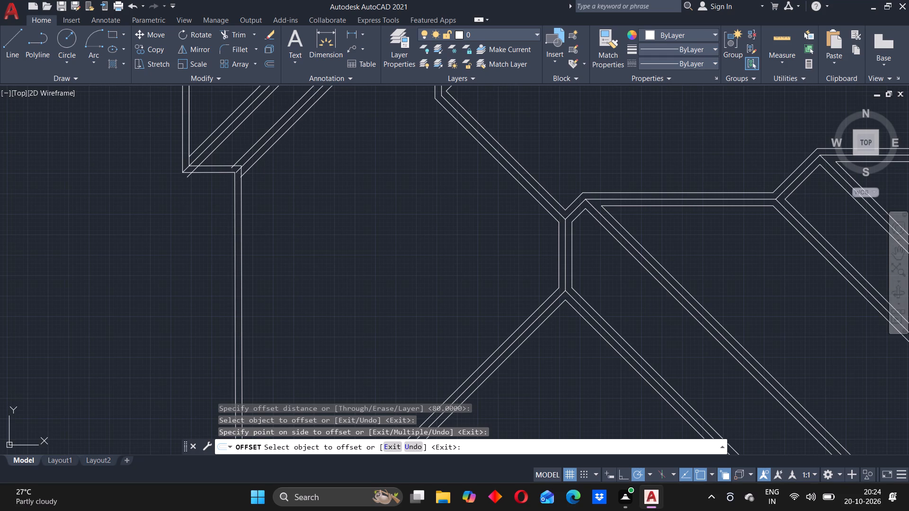
middle_drag(189, 208, 250, 306)
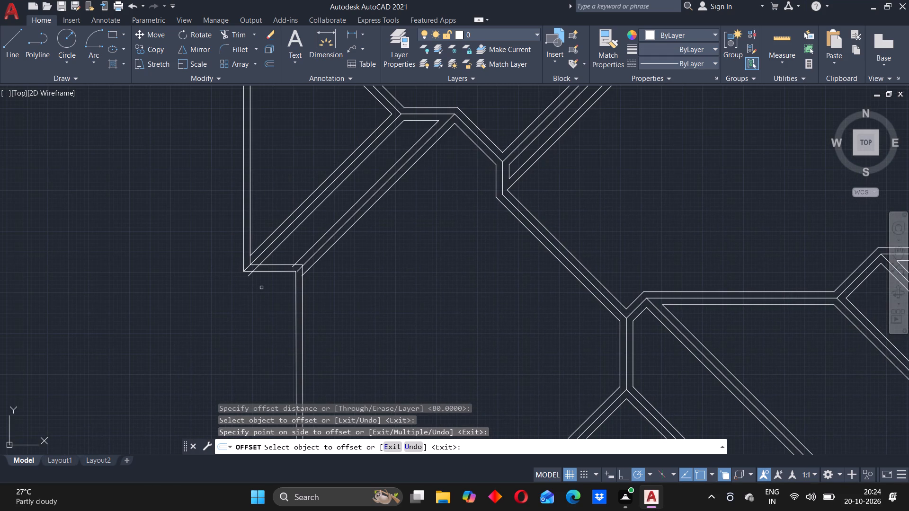
key(Escape)
At the western notch corner, fillet the notch diagonal's southeast offset to the west side's inner boundary line with zero radius.
key(f)
key(Return)
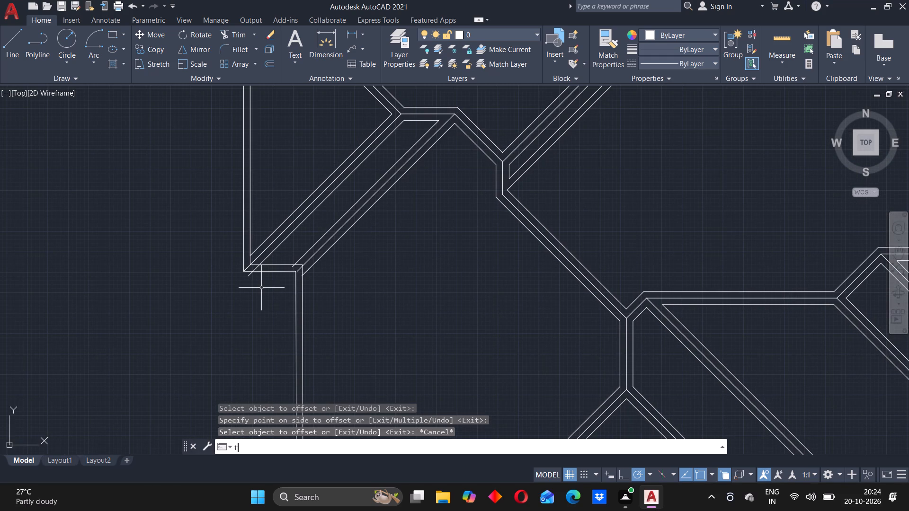
click(307, 272)
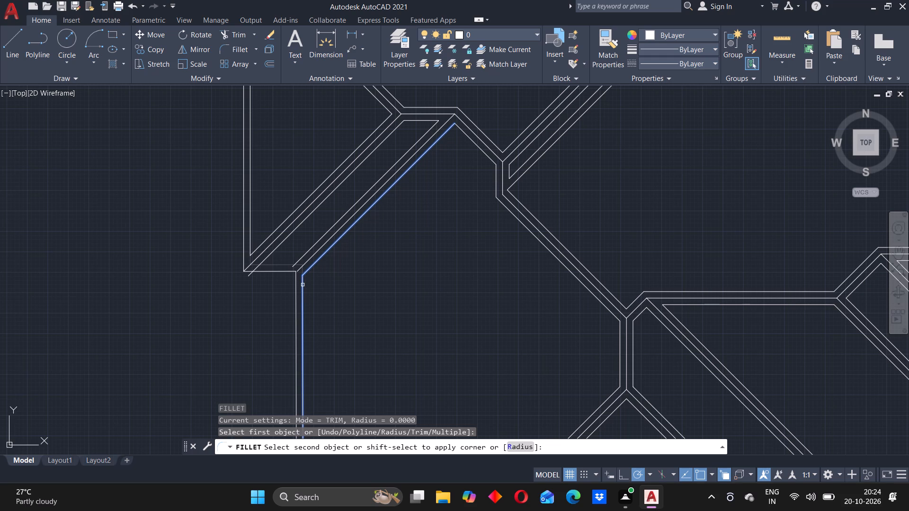
click(303, 285)
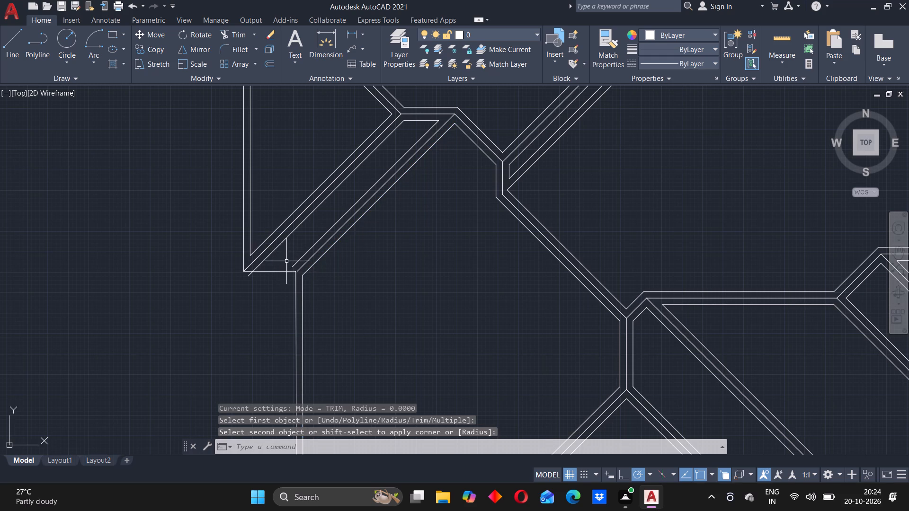
At the southwest corner, fillet the corner diagonal's upper offset to the west side's inner boundary line with zero radius.
scroll(319, 273, down, 4)
middle_drag(343, 307, 376, 287)
scroll(359, 309, up, 4)
scroll(353, 314, down, 1)
middle_drag(353, 314, 374, 273)
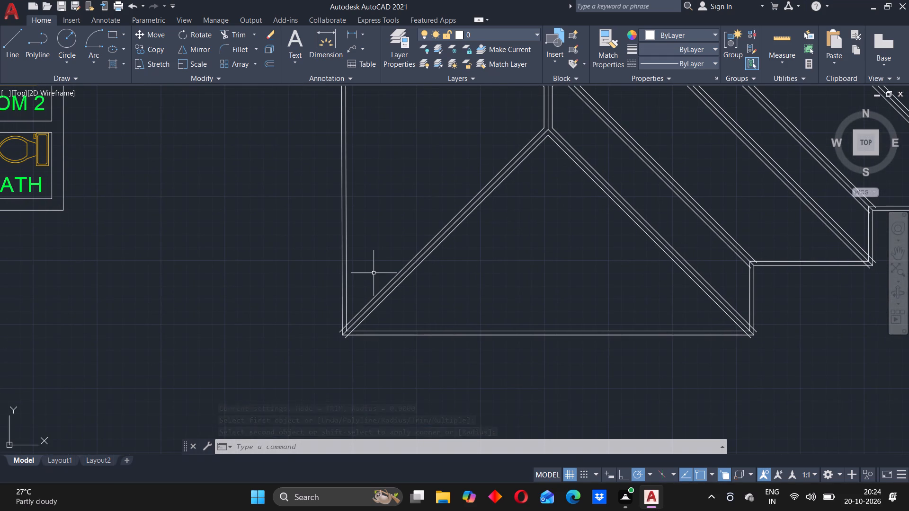
key(Return)
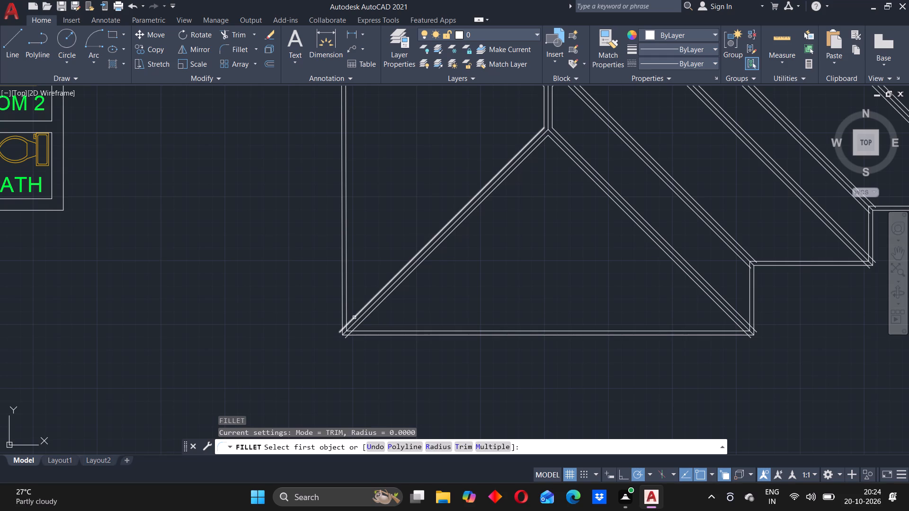
click(354, 317)
click(347, 311)
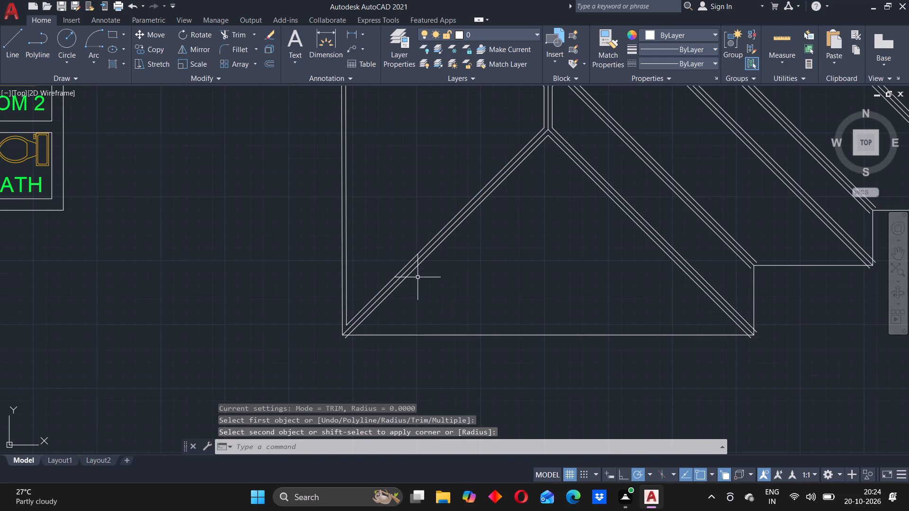
Examine the joined inner outline of the northwest triangular roof face and the overall roof plan.
scroll(431, 267, down, 1)
middle_drag(479, 247, 489, 363)
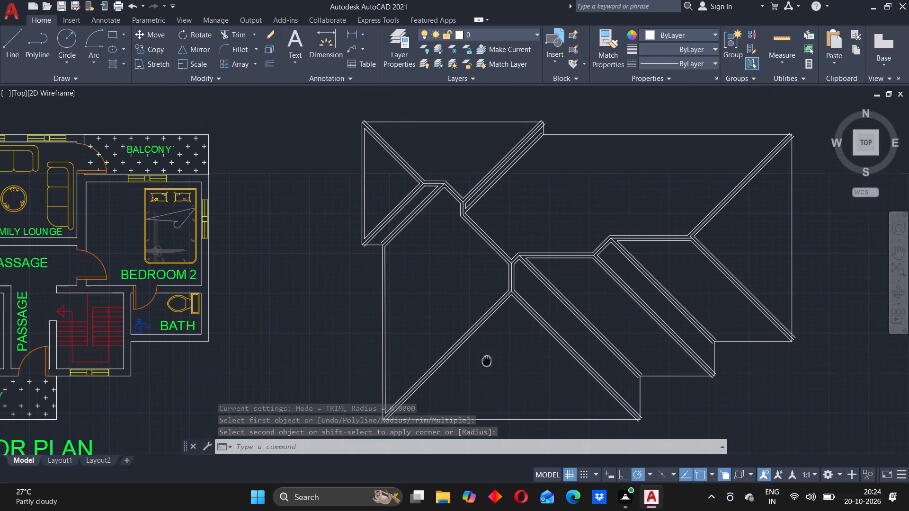
middle_drag(489, 363, 495, 376)
scroll(366, 212, up, 2)
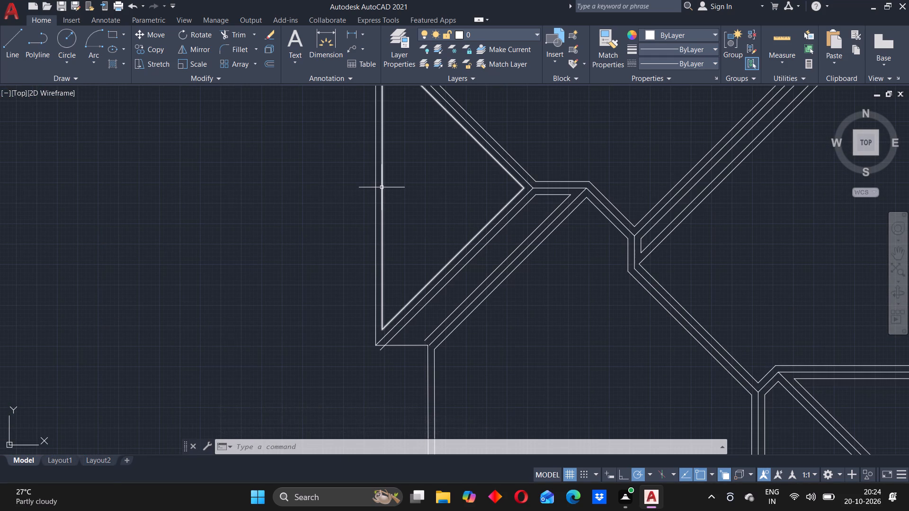
click(382, 187)
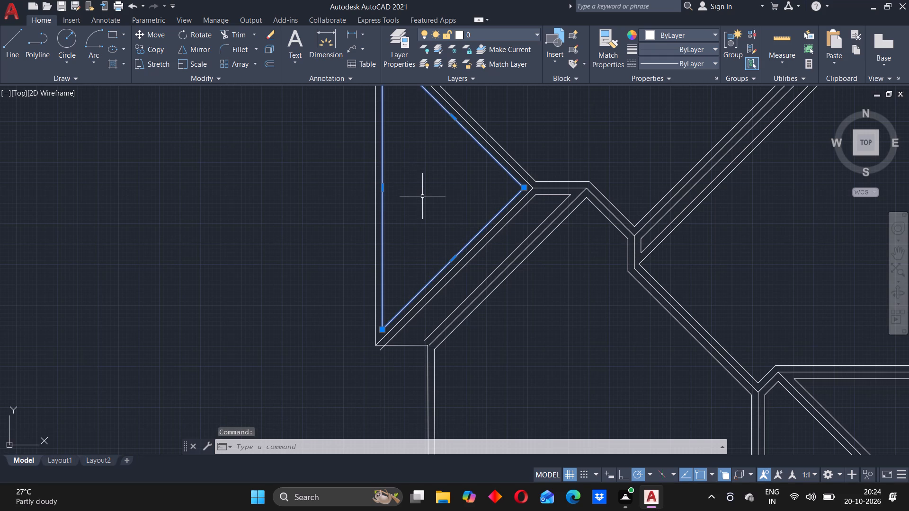
scroll(421, 198, down, 2)
middle_drag(419, 205, 410, 213)
click(356, 208)
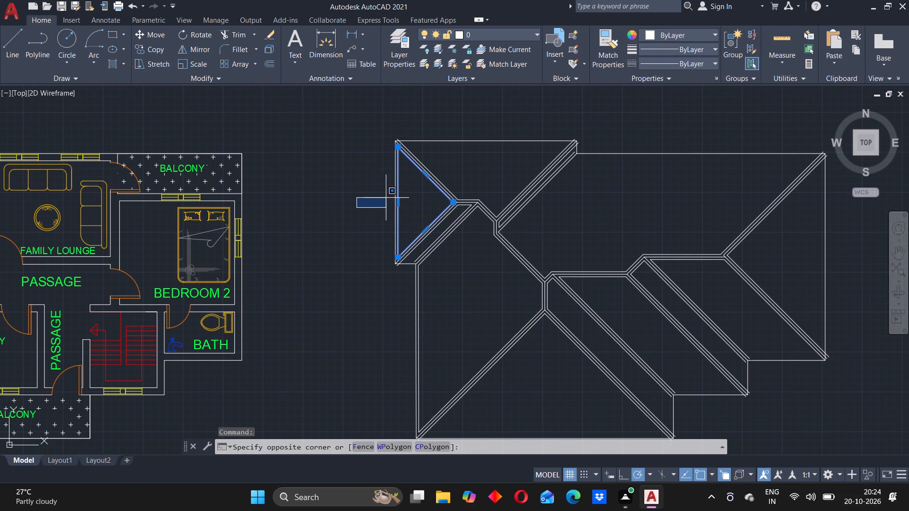
key(Escape)
key(Escape)
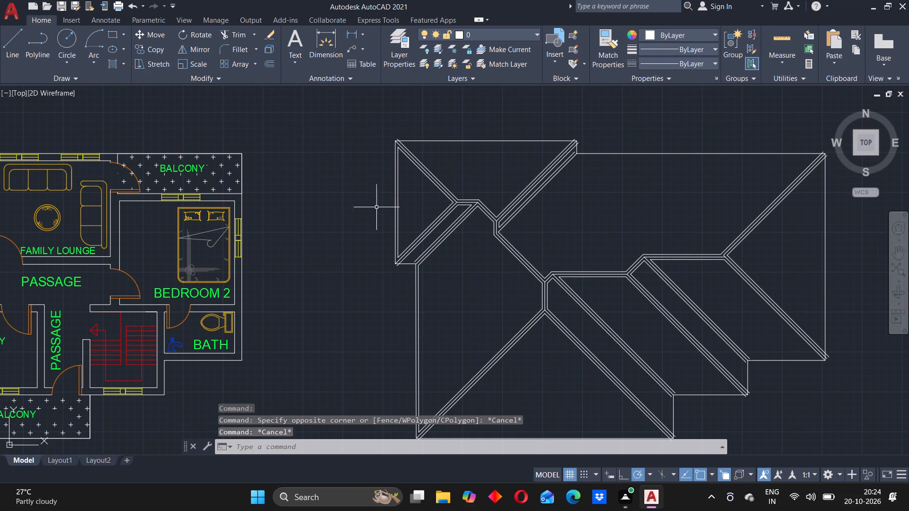
Offset the outer roof boundary 80 units inward again to restore the inner line along the south side.
middle_drag(499, 342, 405, 208)
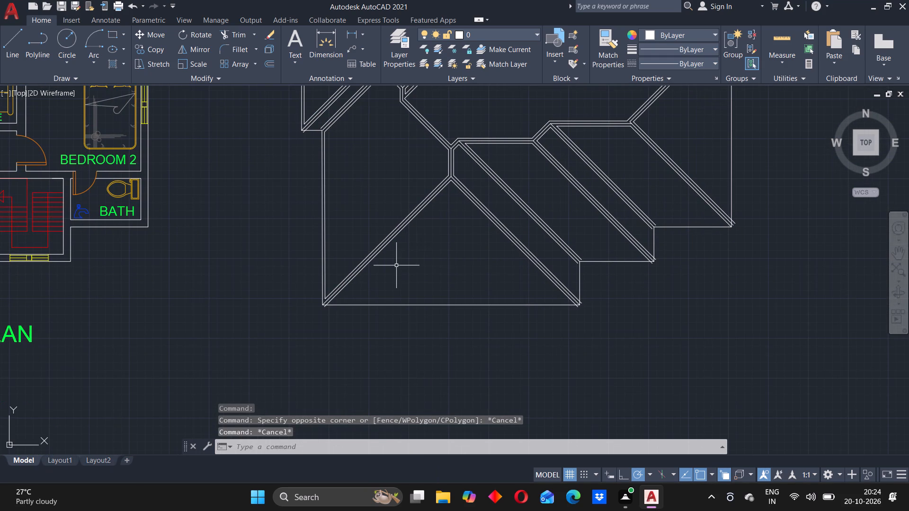
key(o)
key(Return)
key(Return)
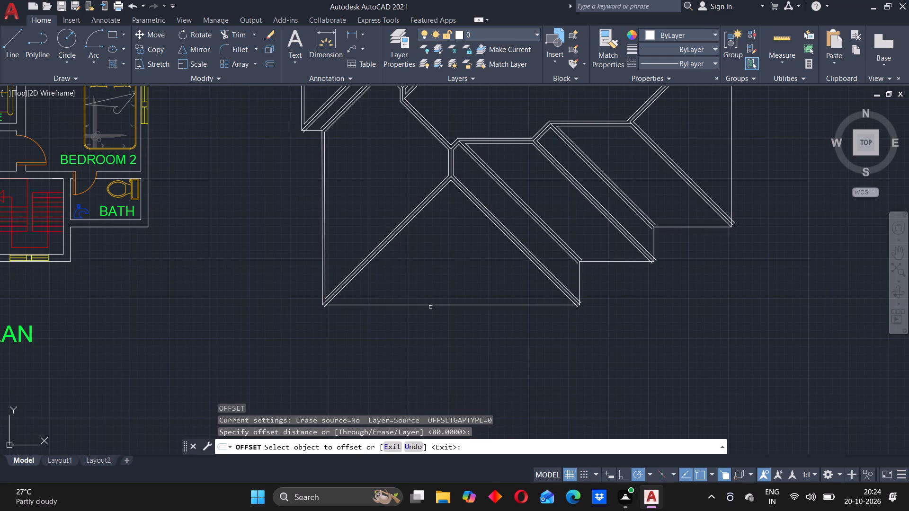
click(432, 305)
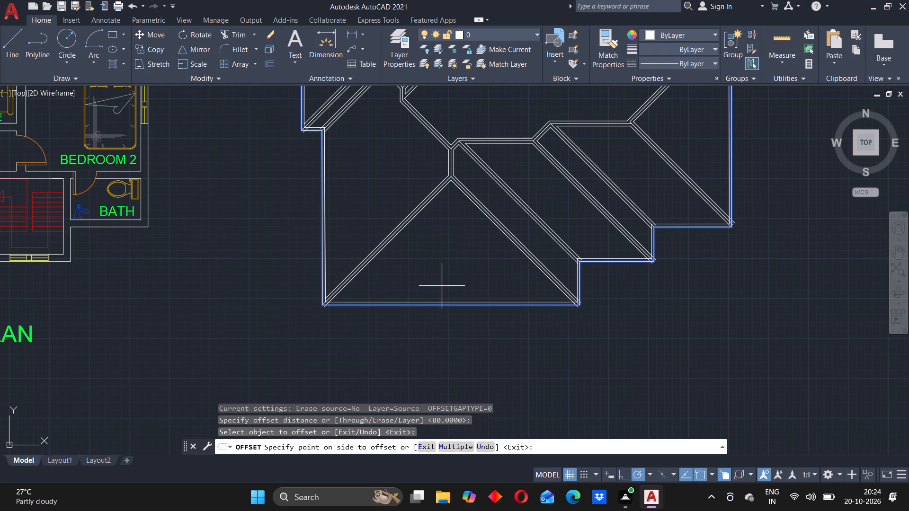
click(442, 285)
key(Escape)
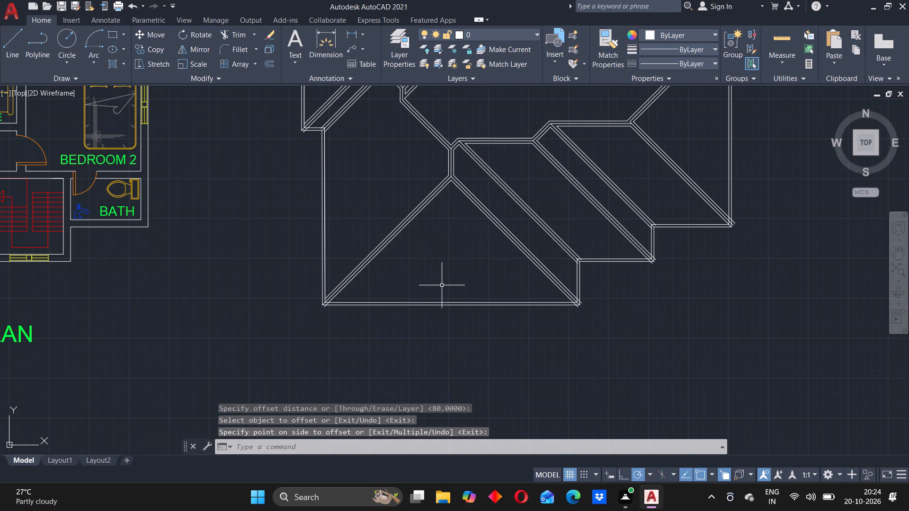
At the southwest corner, fillet the corner diagonal's lower offset to the south side's inner boundary line with zero radius.
key(f)
key(Return)
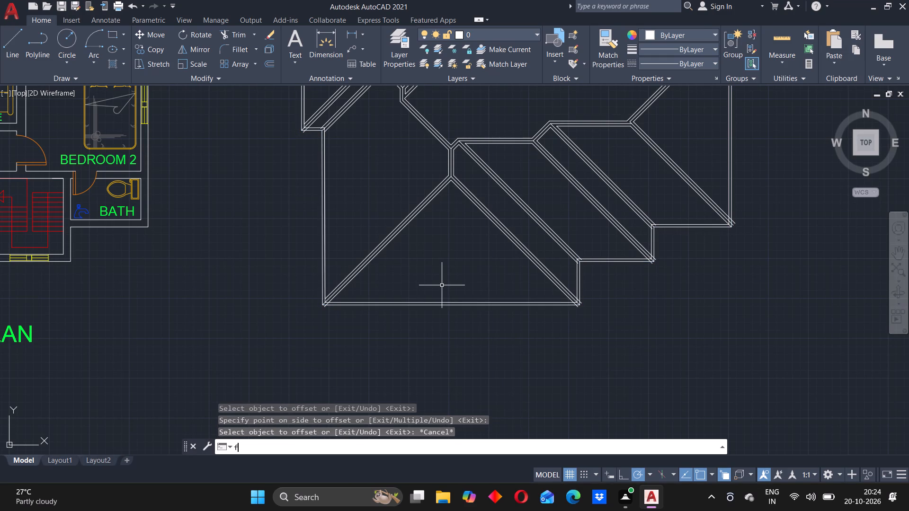
scroll(295, 307, up, 2)
click(386, 291)
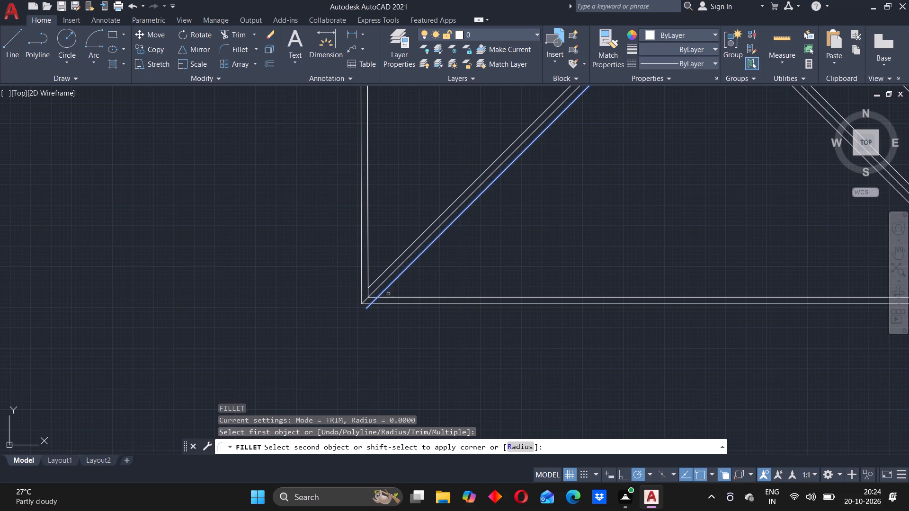
click(391, 297)
At the south side's east end, fillet the southeast-running diagonal's lower offset to the south inner boundary line with zero radius.
scroll(588, 257, down, 1)
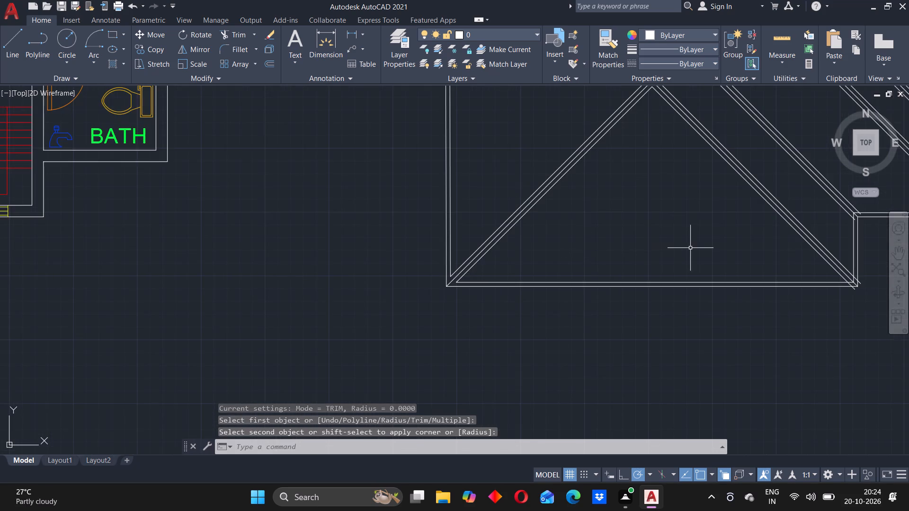
middle_drag(690, 248, 442, 276)
key(Return)
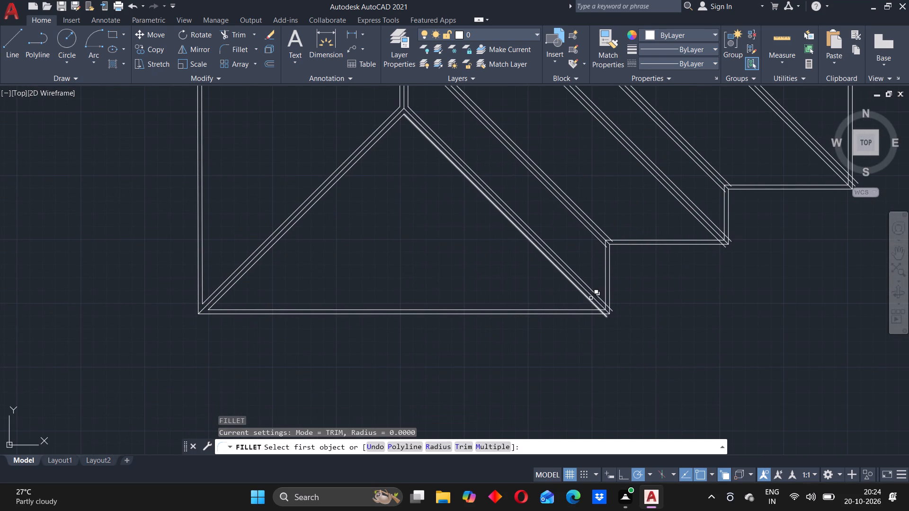
click(590, 299)
click(587, 309)
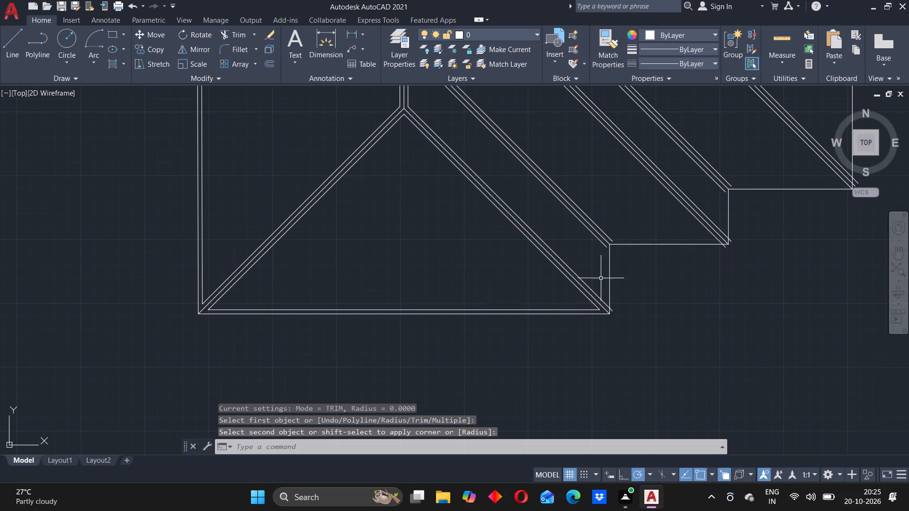
Offset the outer roof boundary 80 units inward again to restore the inner lines along the stepped southeast side.
scroll(631, 262, down, 1)
middle_drag(633, 282, 546, 340)
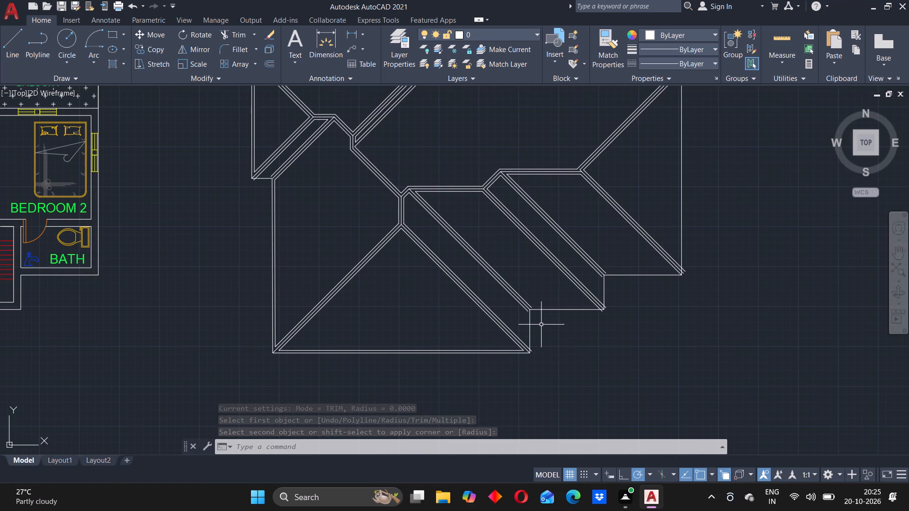
key(o)
key(Return)
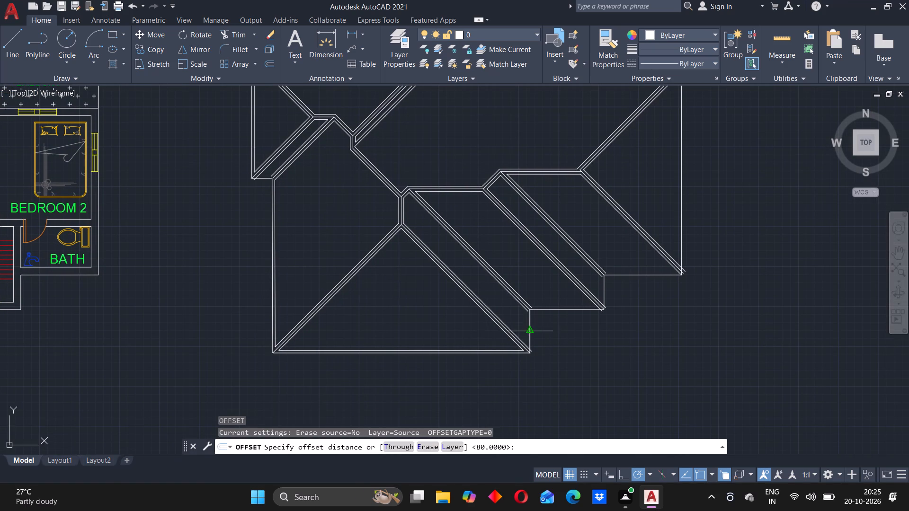
key(Return)
click(530, 329)
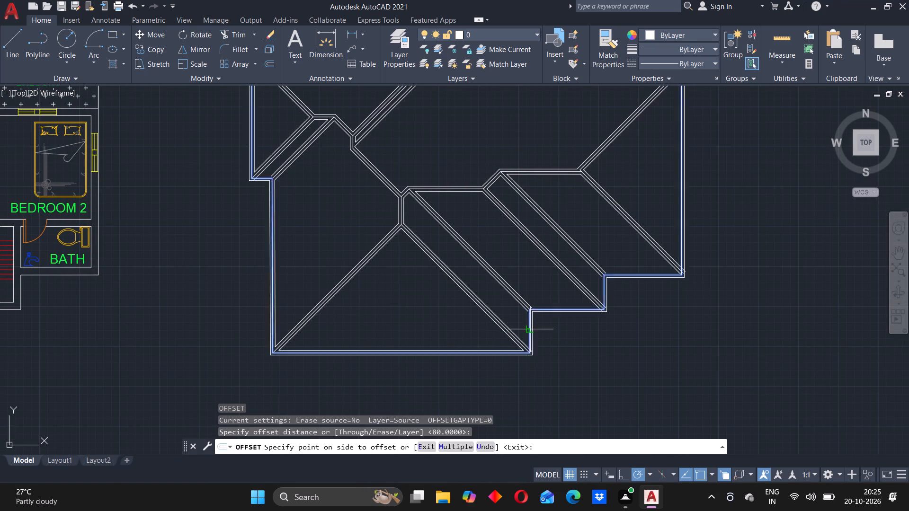
click(521, 328)
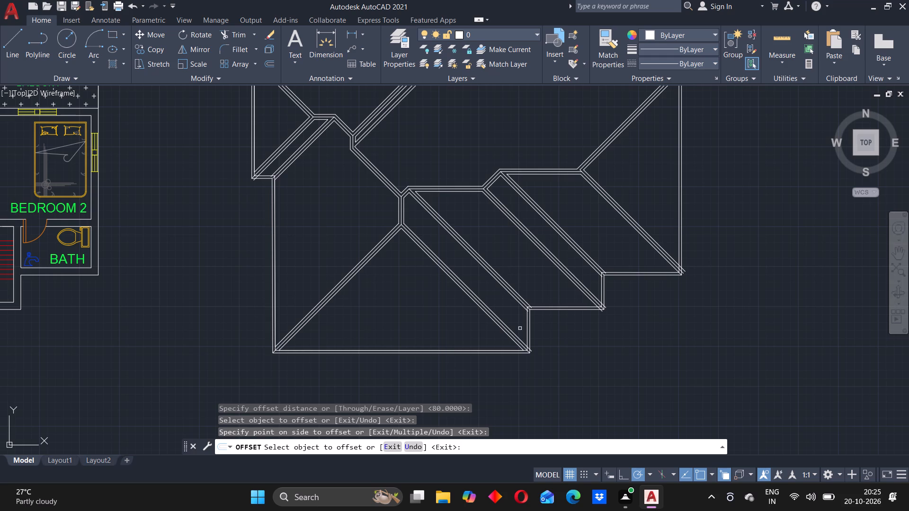
key(Escape)
At the south side's east end, fillet the southeast-running diagonal's upper offset to the short north-south inner boundary line with zero radius.
key(f)
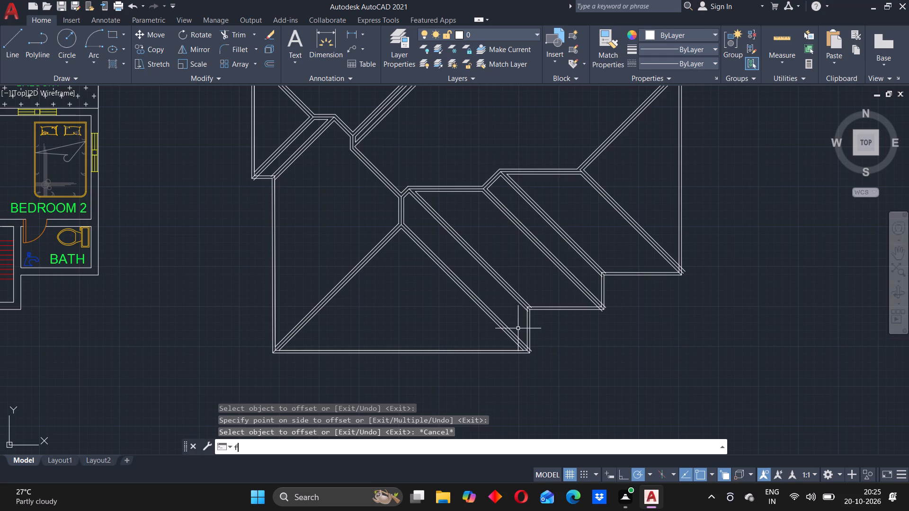
key(Return)
scroll(520, 329, up, 2)
click(520, 356)
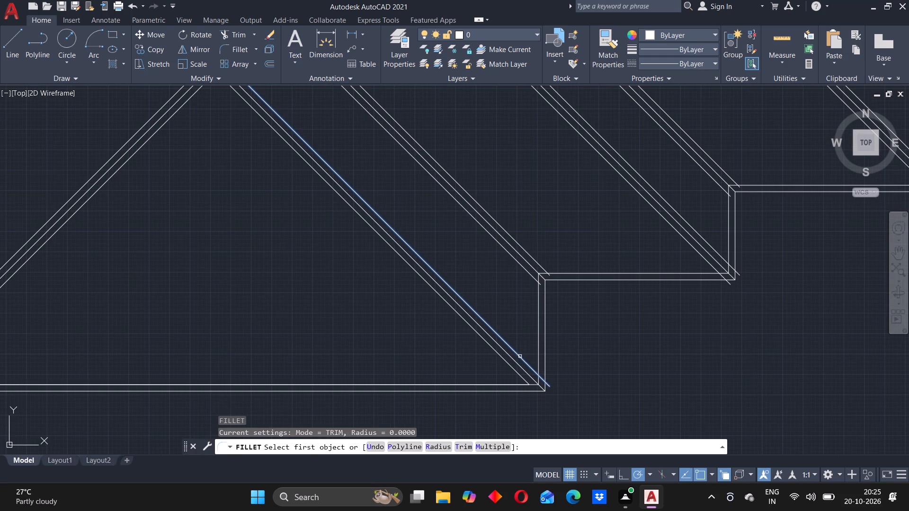
click(537, 326)
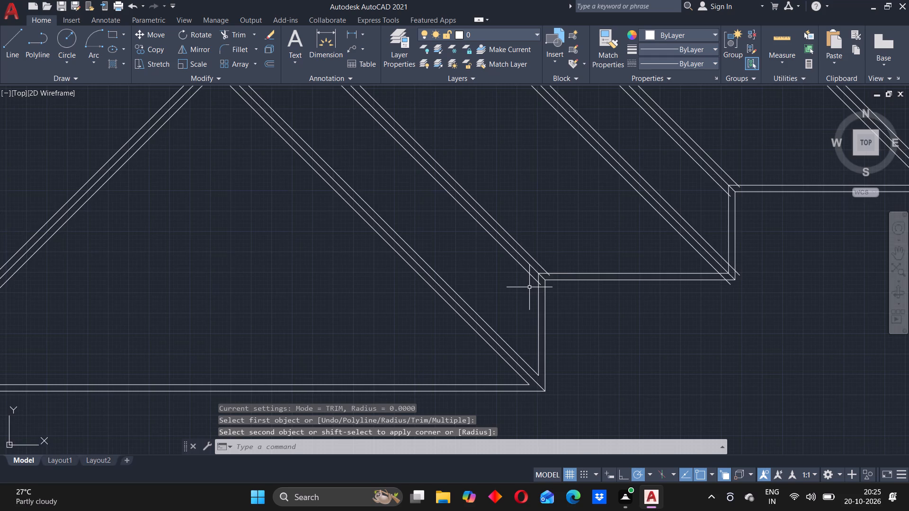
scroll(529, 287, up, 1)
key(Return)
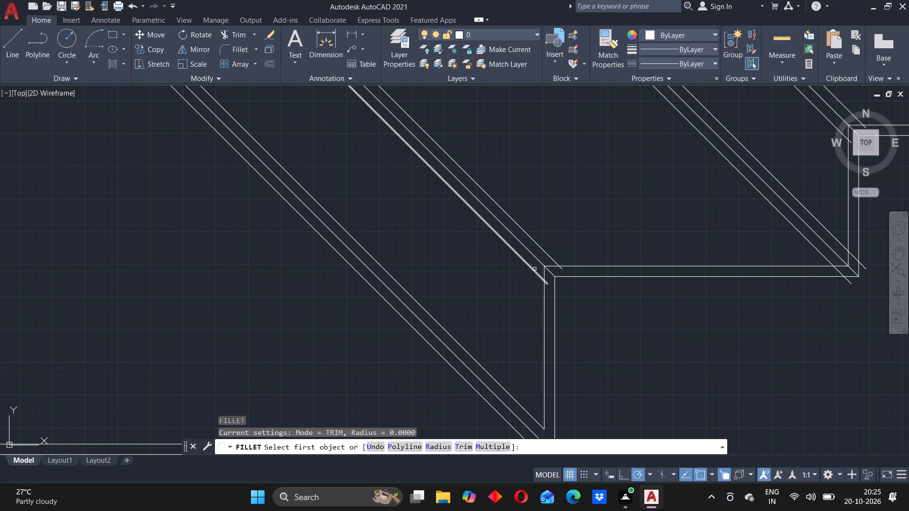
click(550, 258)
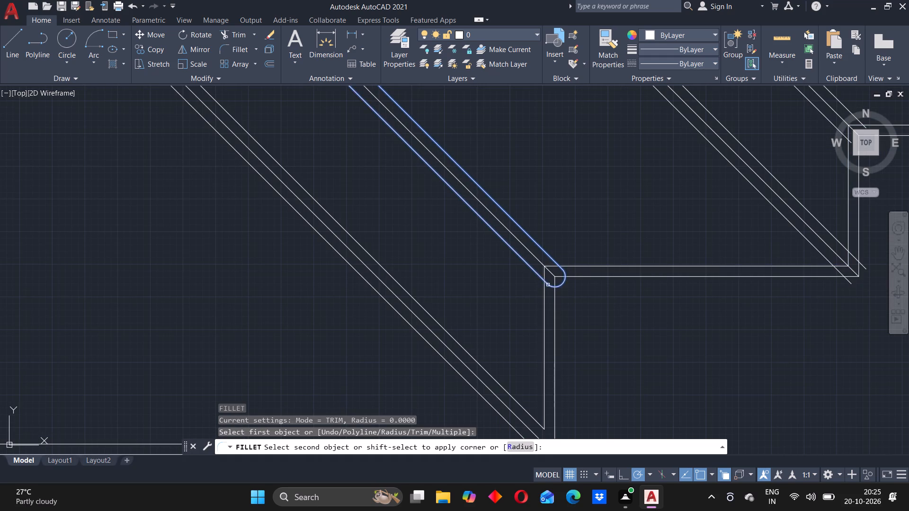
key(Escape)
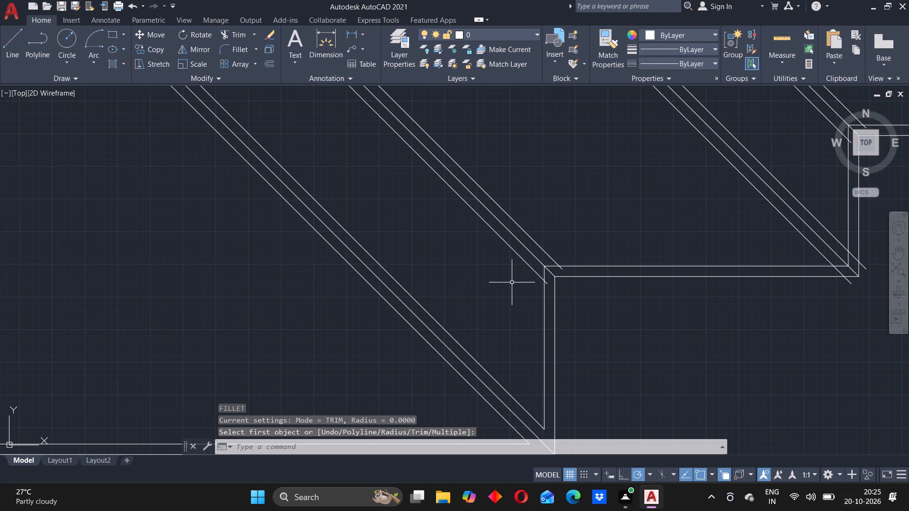
At the first inner step corner, fillet the second southeast-running diagonal's lower offset to the short north-south inner boundary line with zero radius.
key(Return)
click(527, 265)
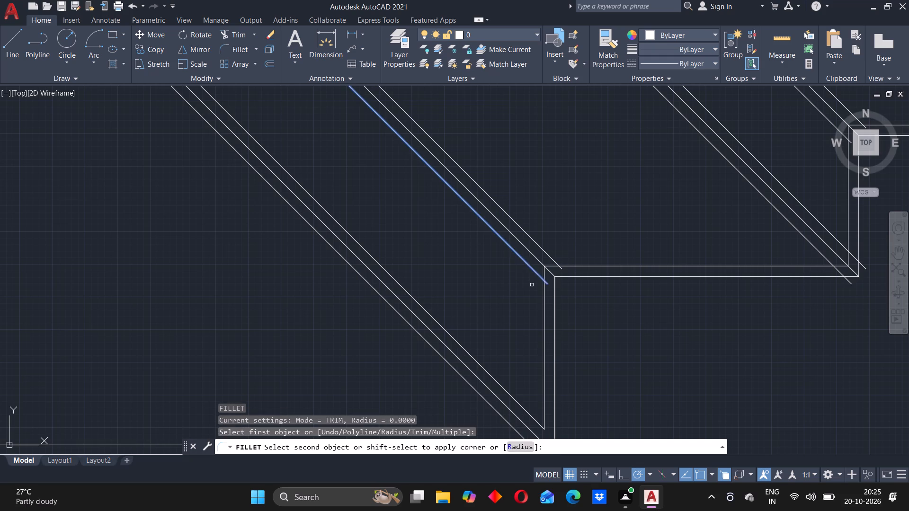
click(544, 298)
Offset the outer roof boundary 80 units inward again to restore the inner line along the lower step's south-facing edge.
scroll(502, 291, down, 2)
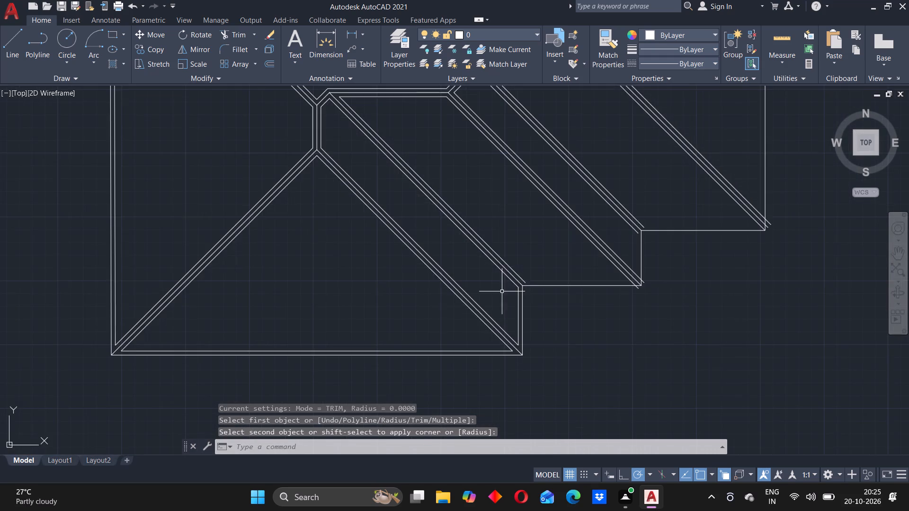
scroll(502, 291, down, 1)
middle_drag(532, 310, 451, 369)
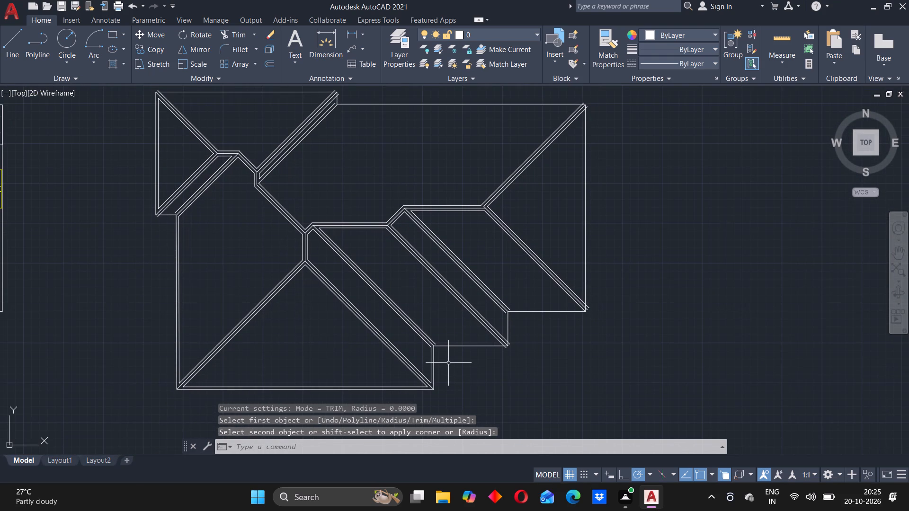
key(o)
key(Return)
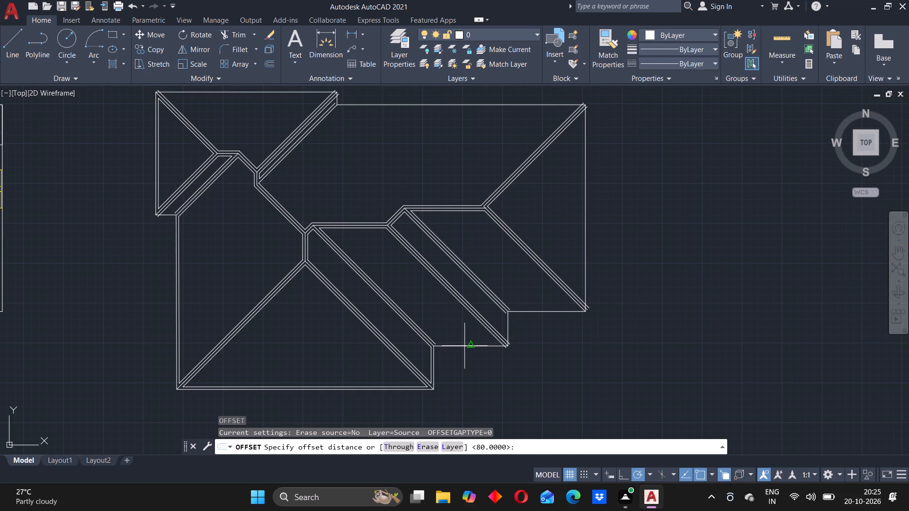
key(Return)
click(464, 346)
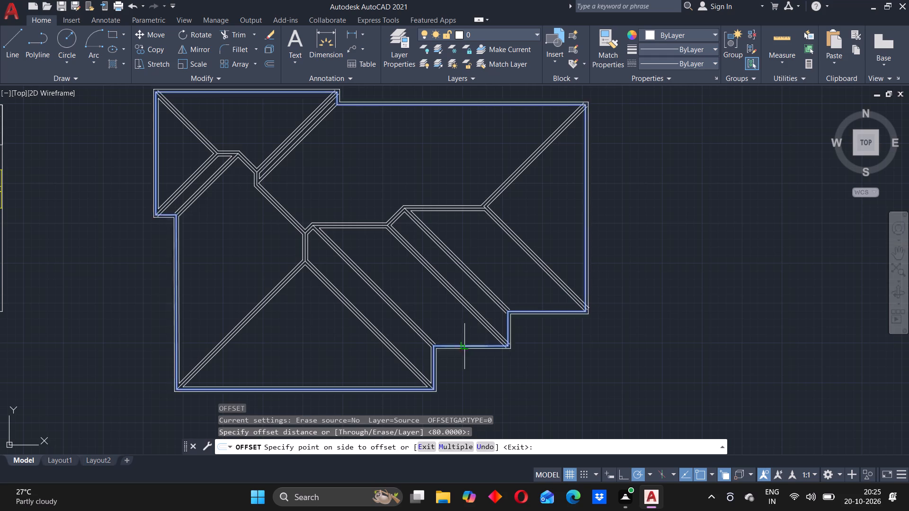
click(470, 332)
key(Escape)
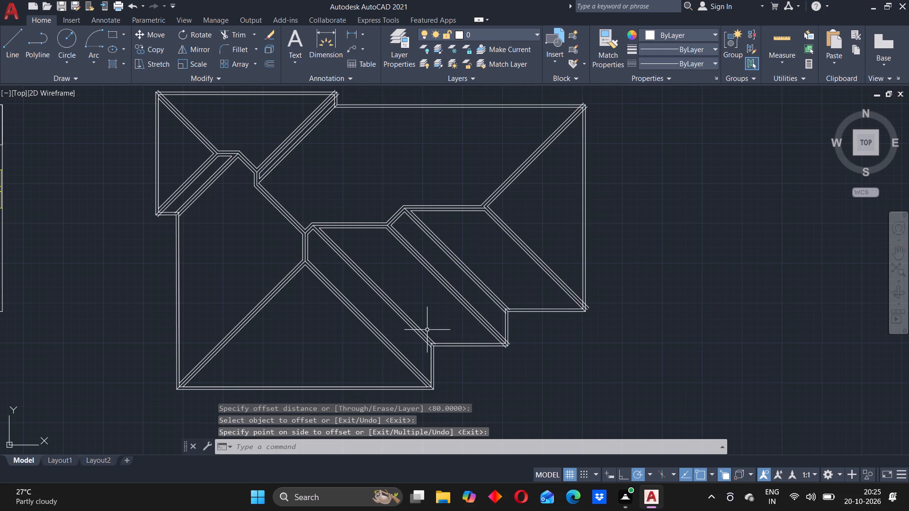
Fillet the lower step's south-facing inner line to the second diagonal's upper offset and the third diagonal's lower offset with zero radius.
key(f)
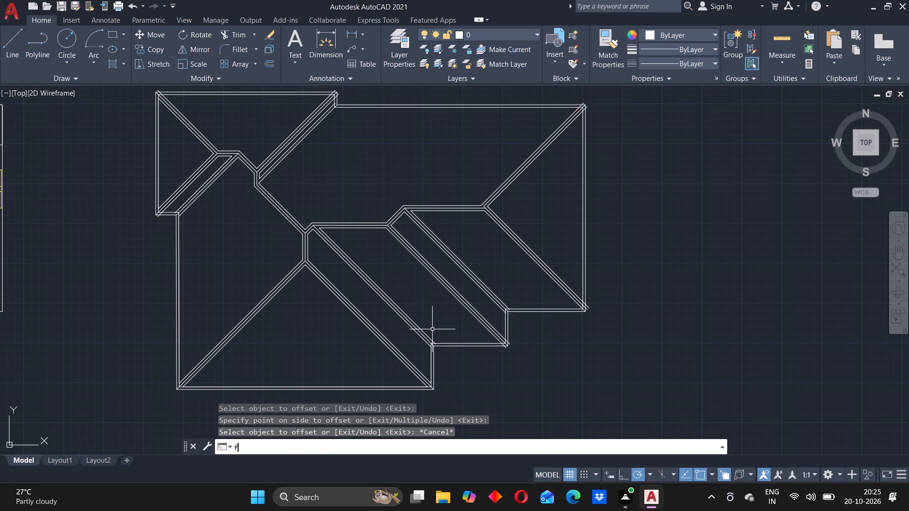
key(Return)
scroll(432, 330, up, 2)
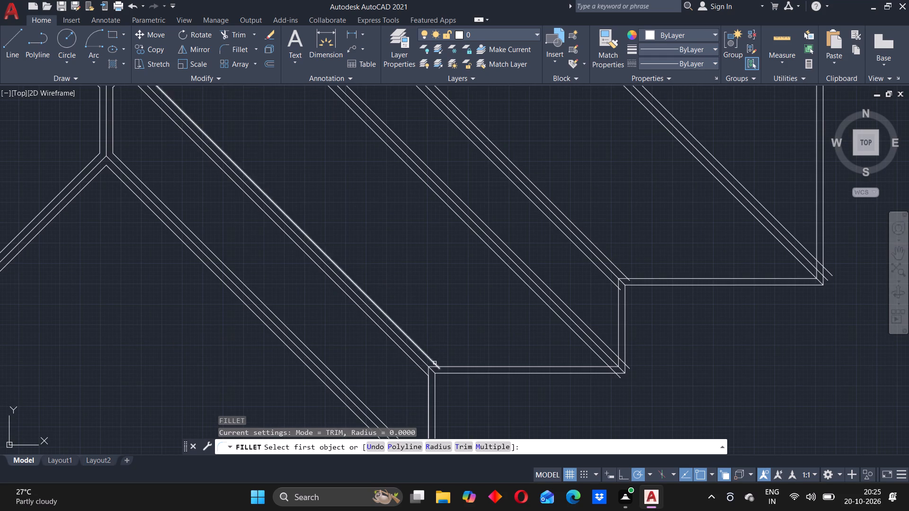
click(435, 363)
click(449, 366)
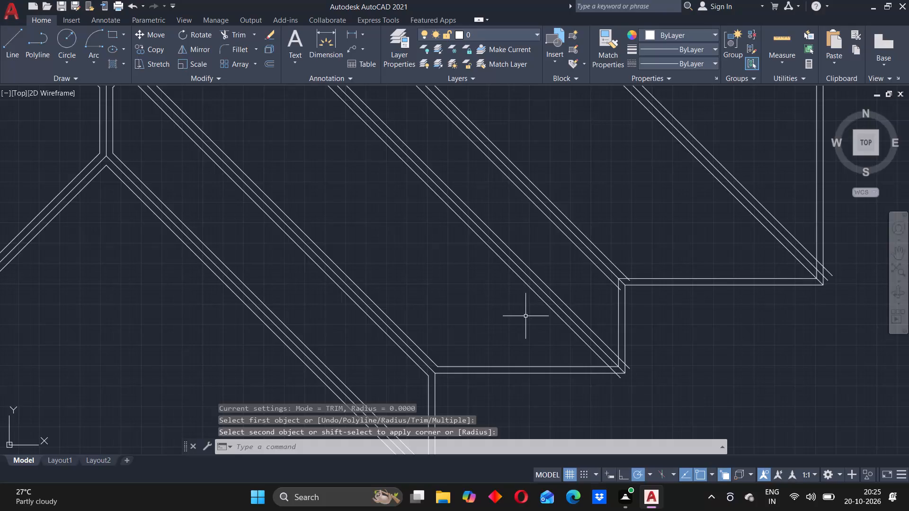
scroll(526, 316, up, 1)
key(Return)
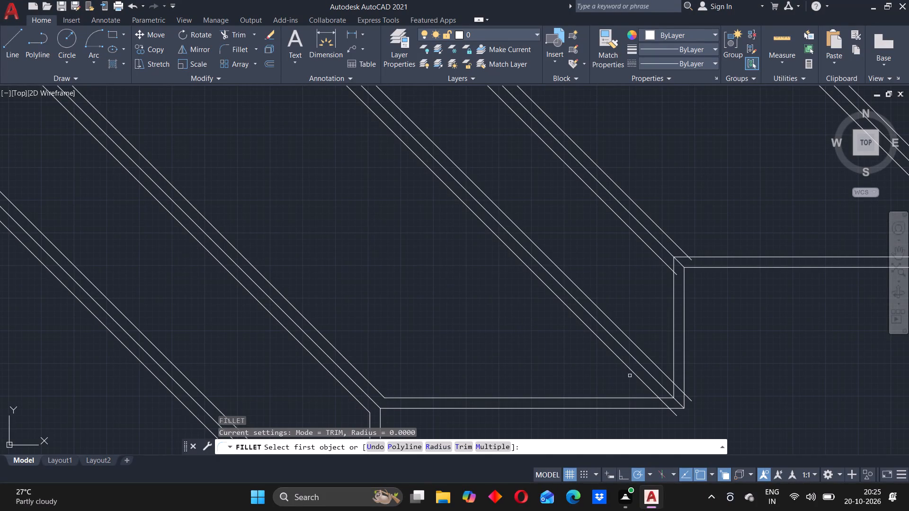
click(633, 373)
click(634, 399)
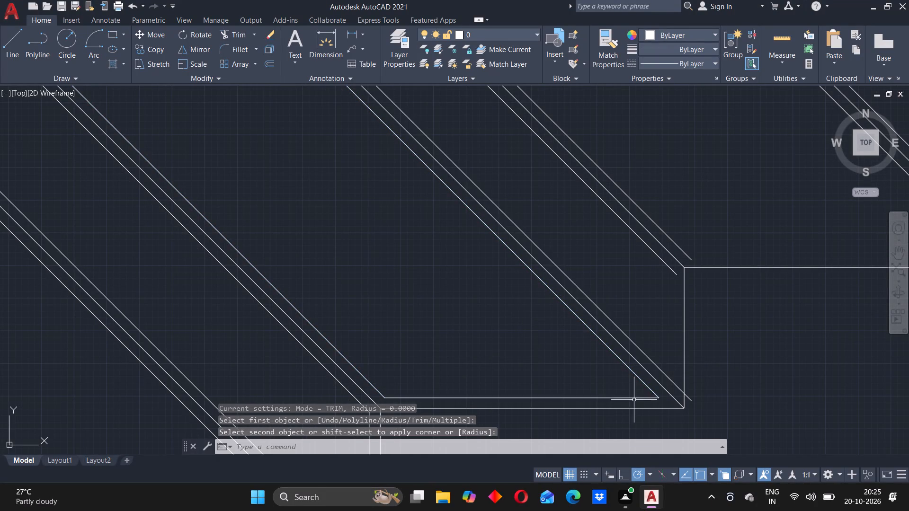
Offset the outer roof boundary 80 units inward again to restore the inner line along the lower step's east-facing edge.
scroll(650, 319, down, 3)
middle_drag(699, 320, 659, 336)
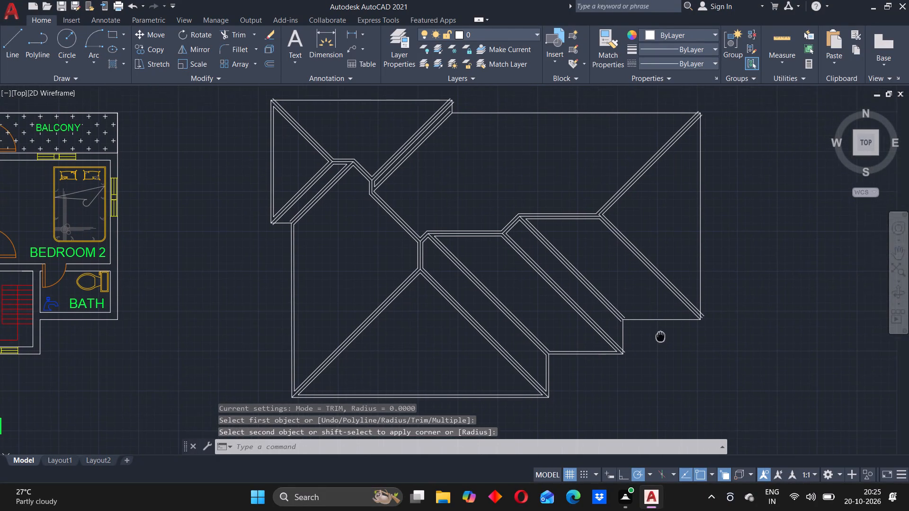
middle_drag(659, 336, 657, 340)
key(Return)
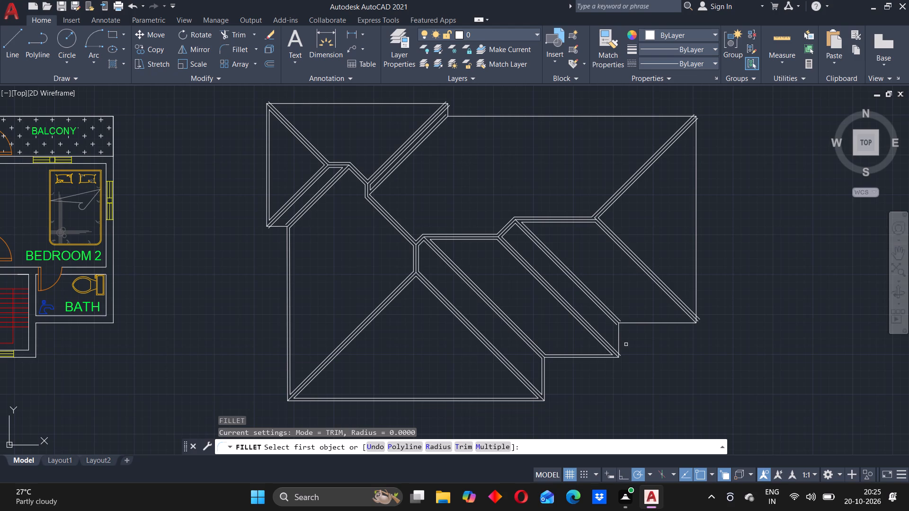
key(Escape)
key(o)
key(Return)
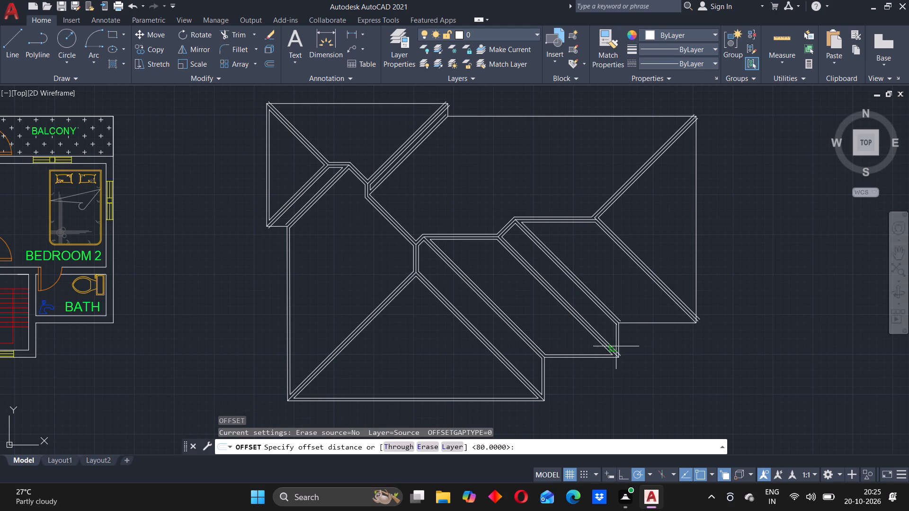
scroll(616, 346, up, 1)
key(Return)
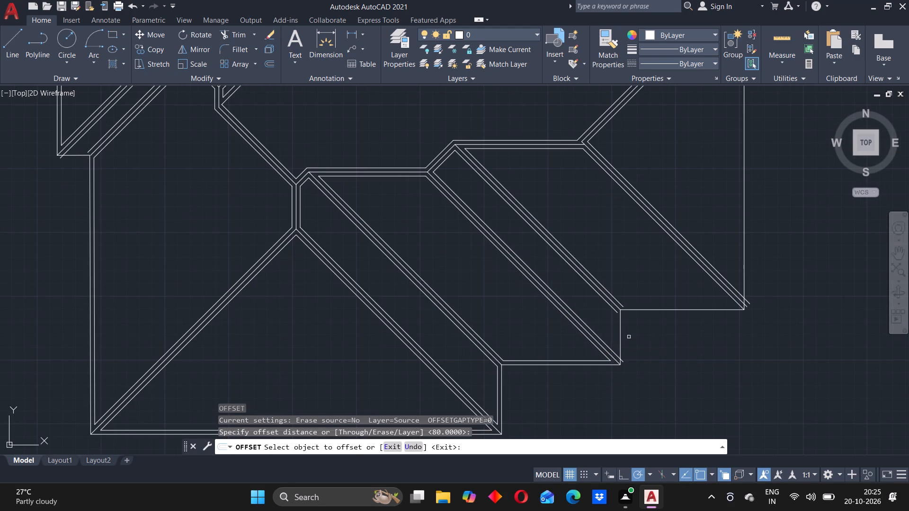
click(620, 338)
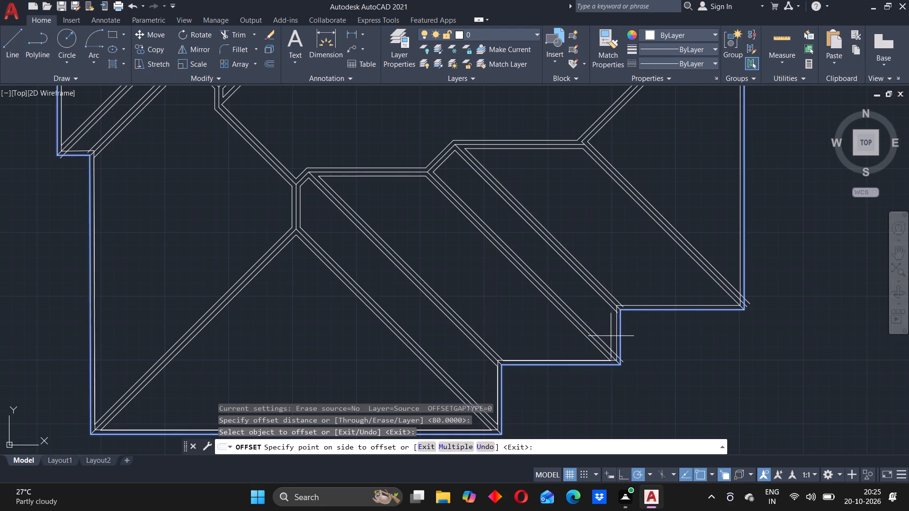
click(611, 336)
key(Escape)
Fillet the lower step's east-facing inner line to the third diagonal's upper offset and the fourth diagonal's lower offset with zero radius.
key(f)
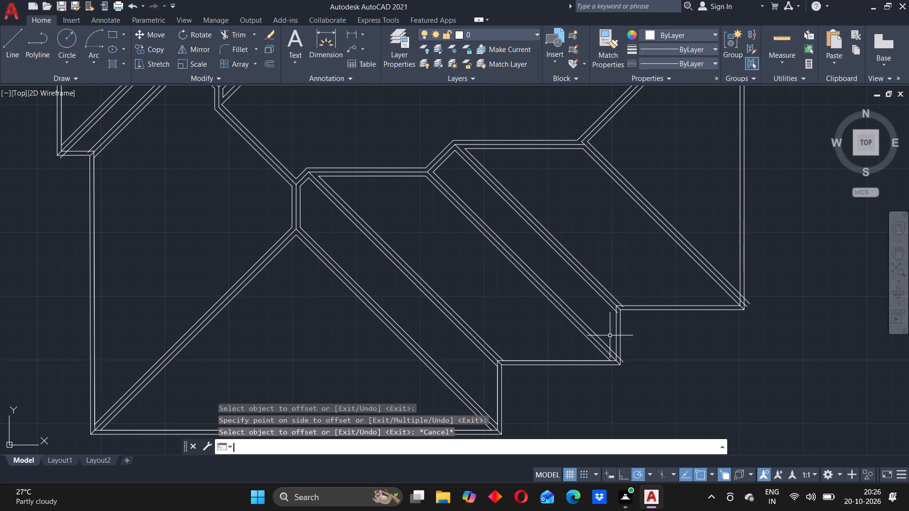
key(Return)
scroll(611, 334, up, 3)
scroll(611, 340, down, 1)
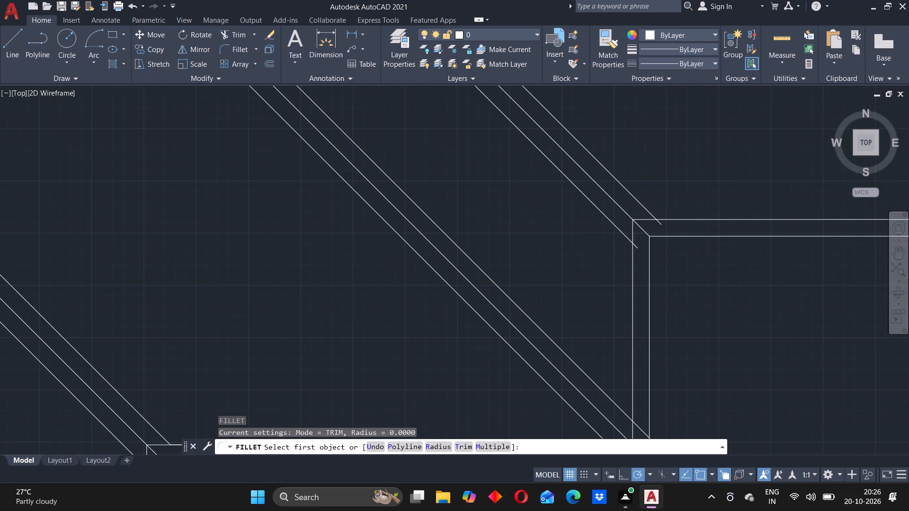
click(612, 379)
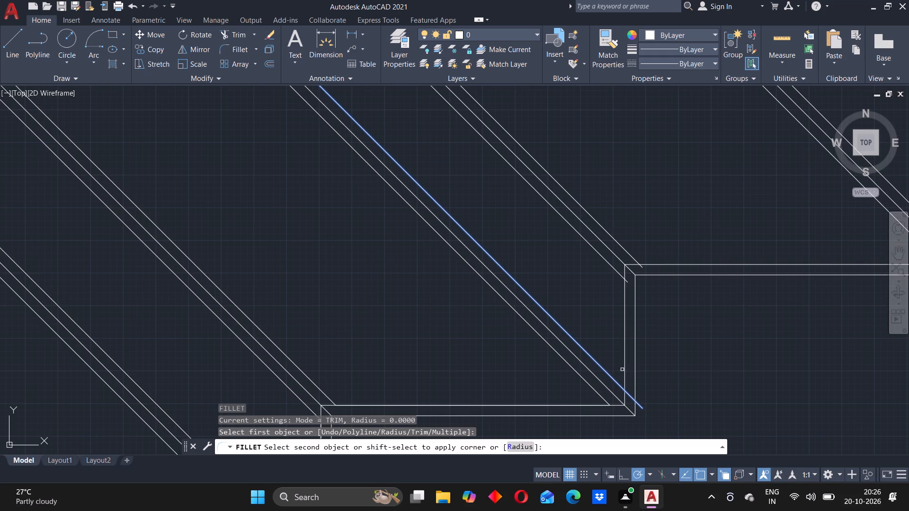
click(624, 367)
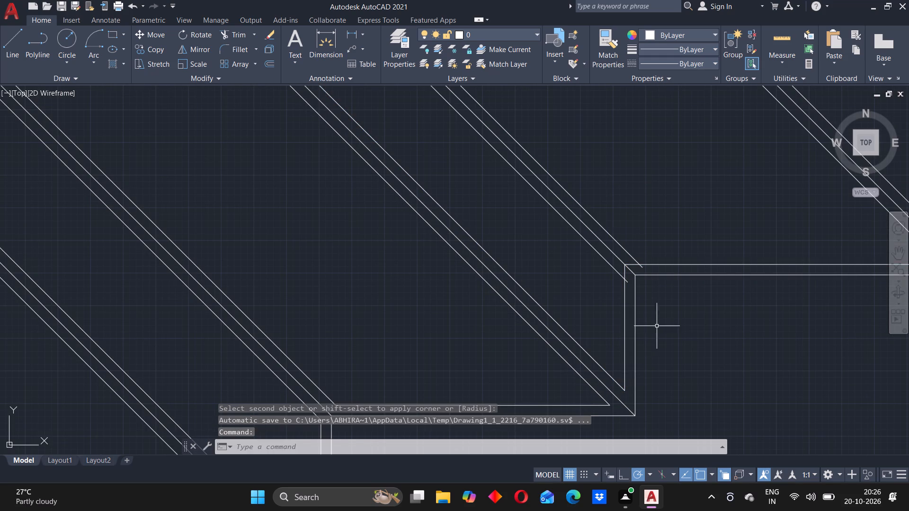
middle_drag(664, 325, 622, 338)
key(Return)
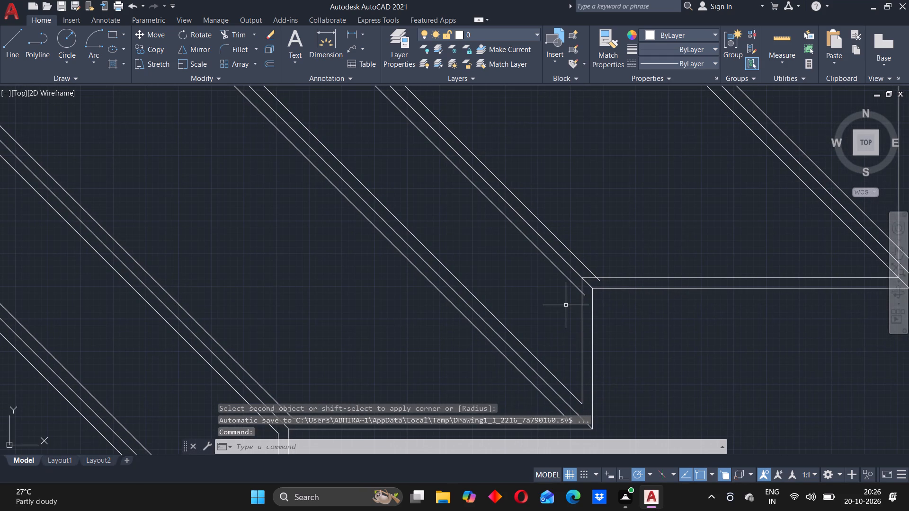
drag(564, 272, 568, 279)
click(583, 308)
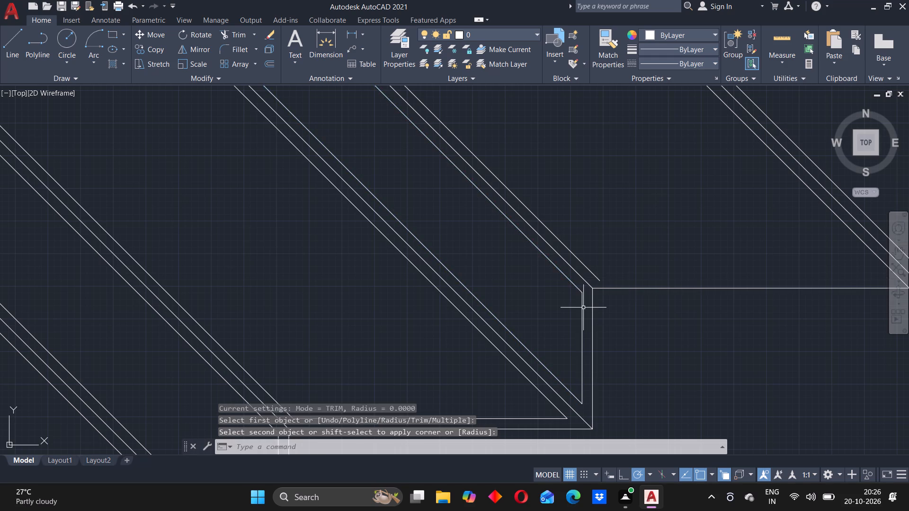
Offset the outer roof boundary 80 units inward again to restore the inner line along the upper step's south-facing edge.
scroll(591, 297, down, 4)
middle_drag(605, 299, 530, 337)
scroll(527, 337, up, 2)
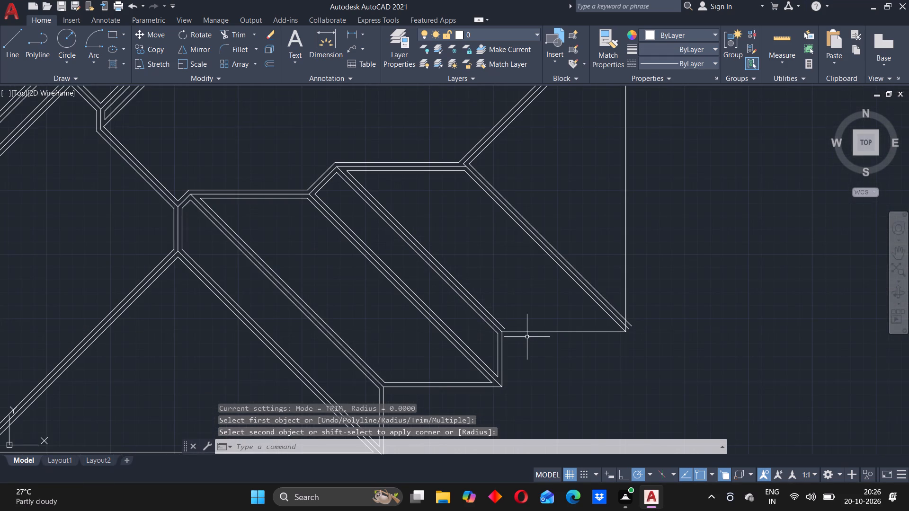
key(o)
key(Return)
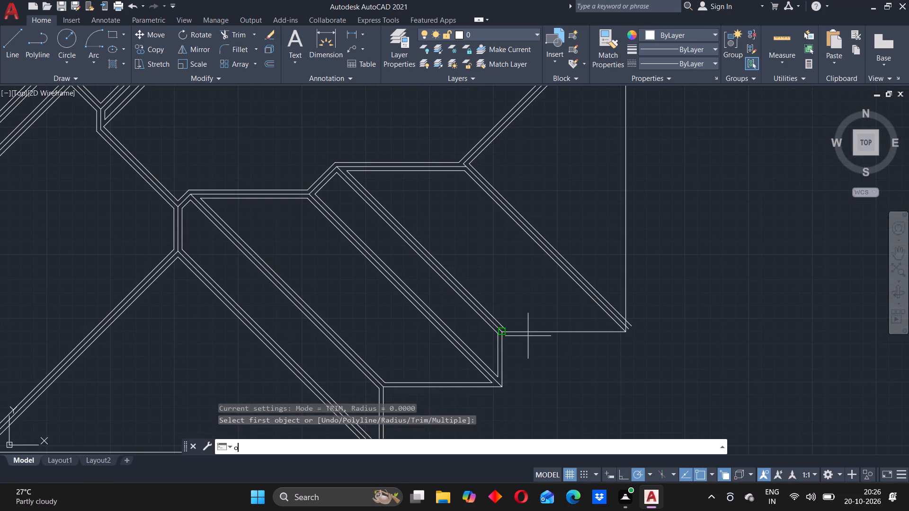
key(Return)
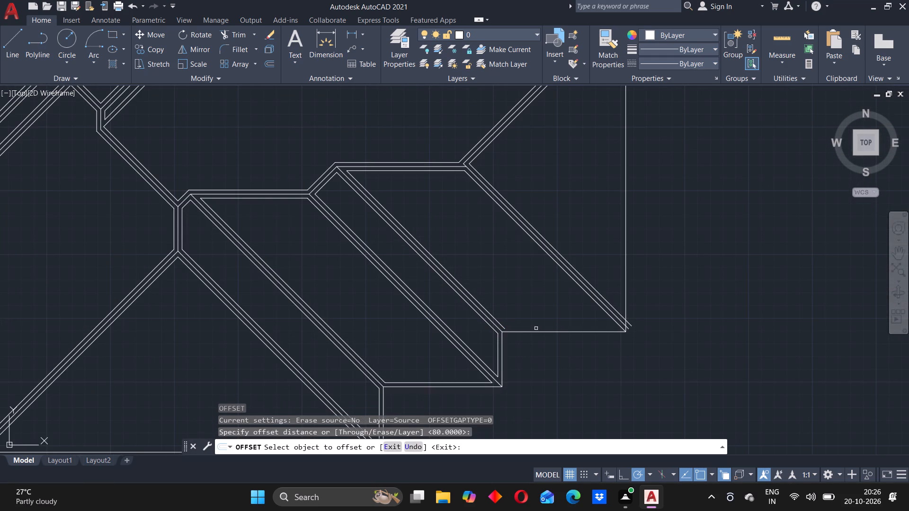
click(534, 333)
click(537, 319)
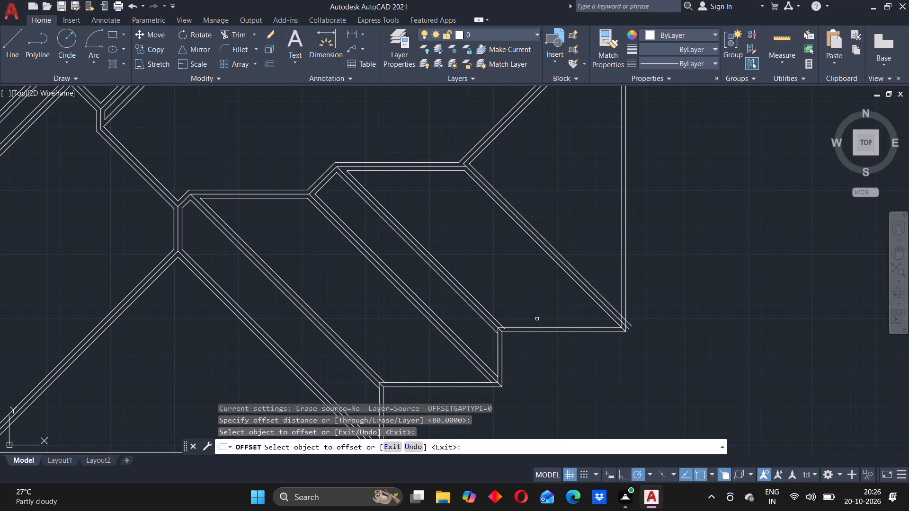
key(Escape)
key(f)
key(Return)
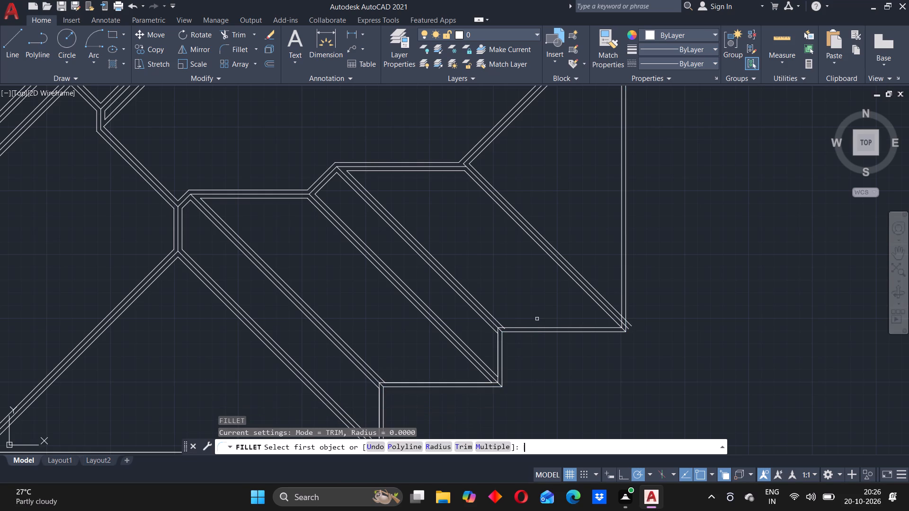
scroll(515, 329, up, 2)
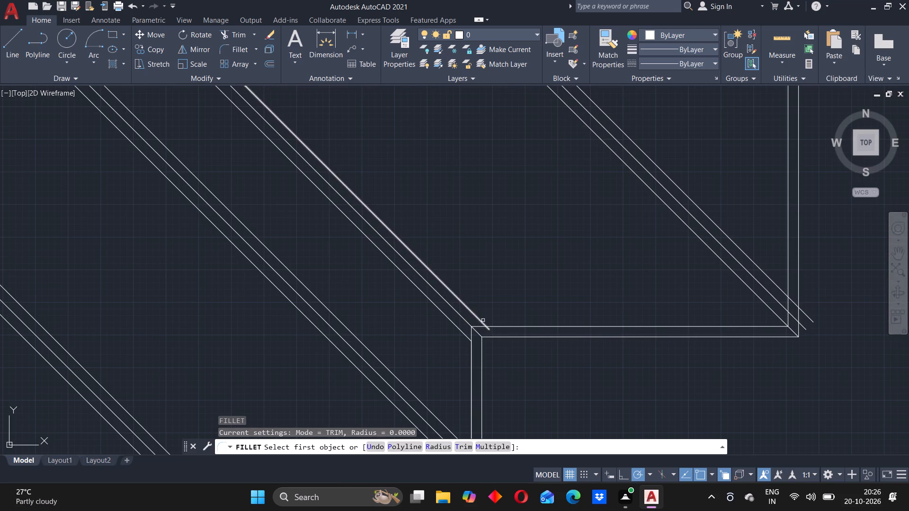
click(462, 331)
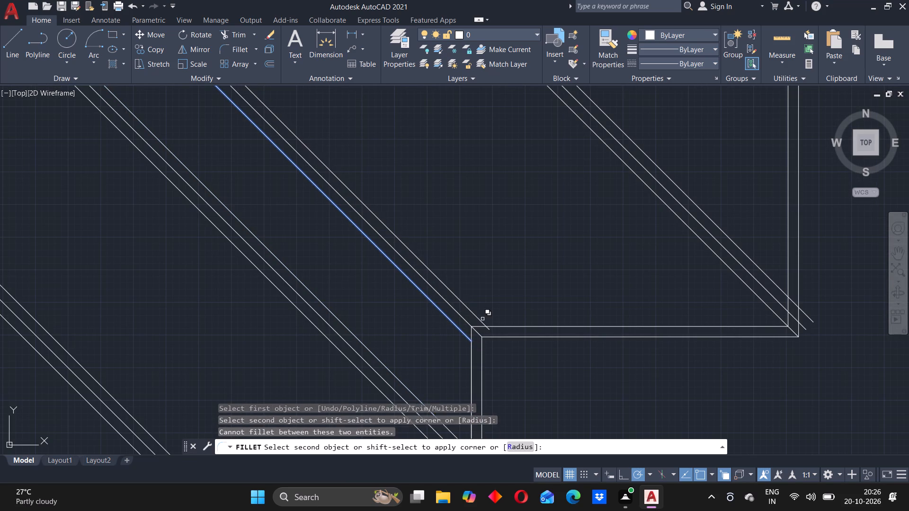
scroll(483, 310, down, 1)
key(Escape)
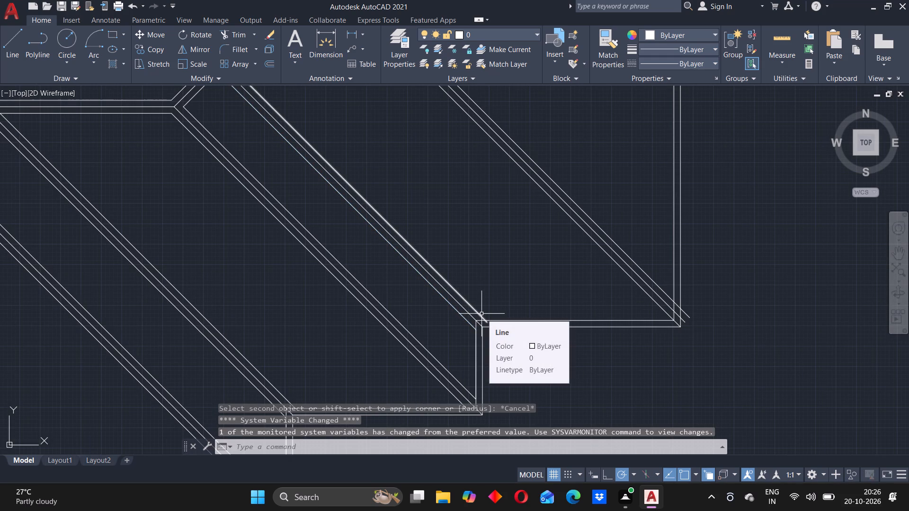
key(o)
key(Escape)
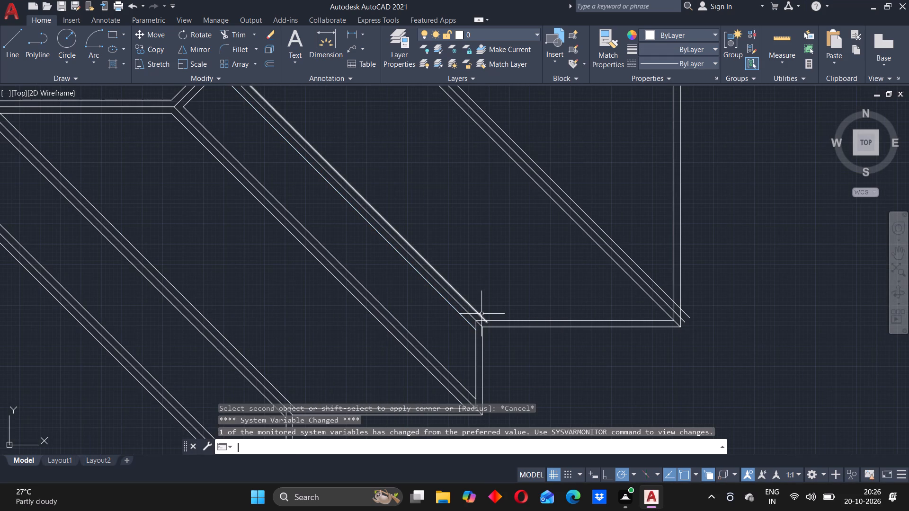
Fillet the upper step's south-facing inner line to the fourth diagonal's upper offset and the fifth diagonal's lower offset with zero radius.
key(f)
key(Return)
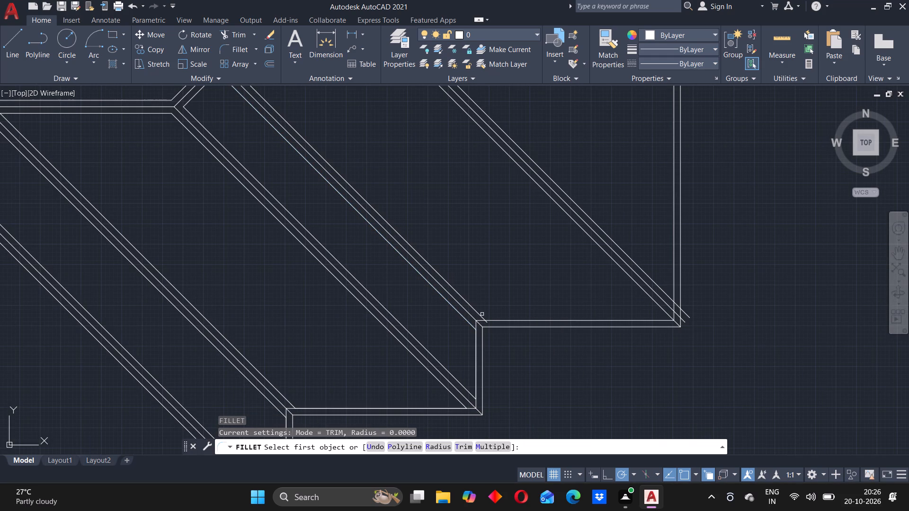
click(482, 314)
click(495, 322)
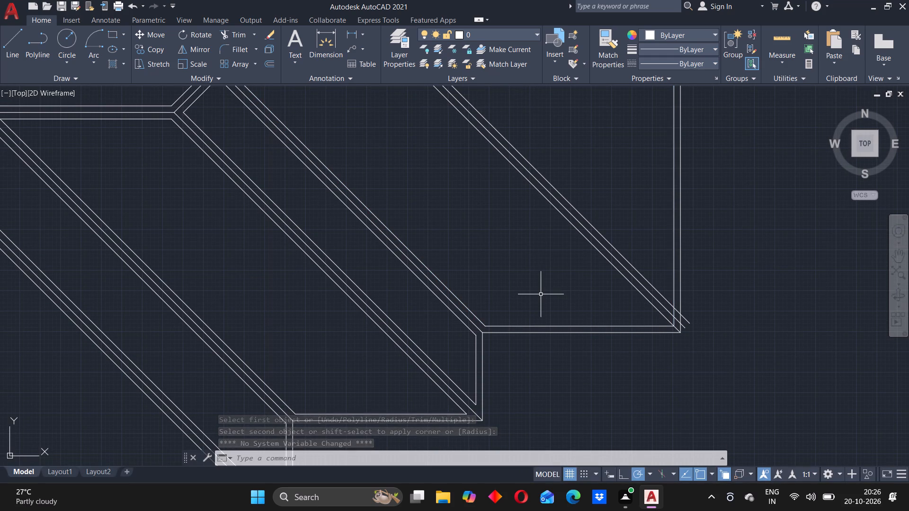
scroll(541, 294, down, 1)
middle_drag(542, 304, 469, 333)
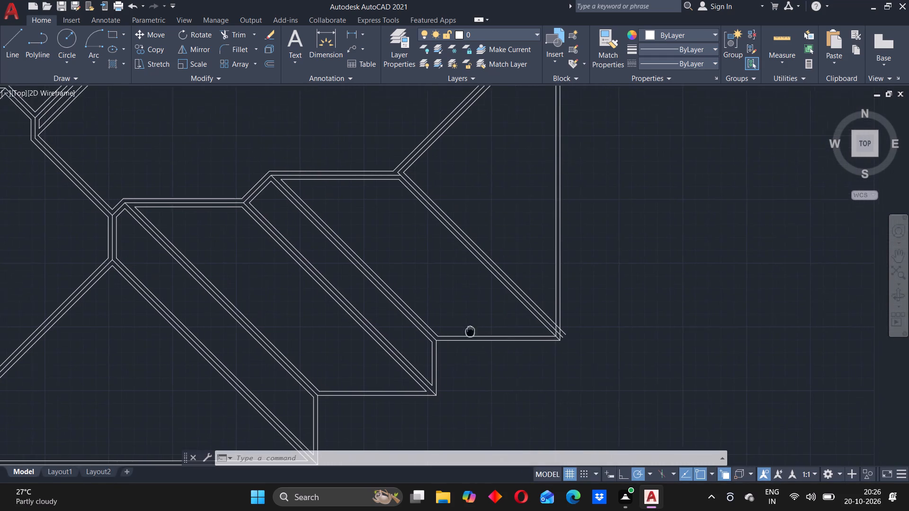
middle_drag(469, 333, 446, 352)
middle_drag(482, 319, 499, 349)
scroll(500, 350, up, 1)
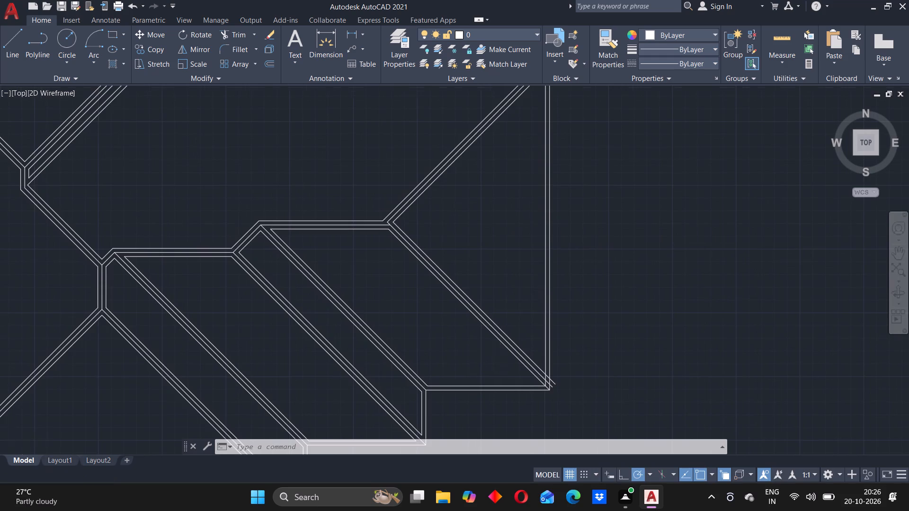
scroll(500, 350, up, 1)
scroll(527, 366, down, 1)
middle_drag(528, 367, 517, 320)
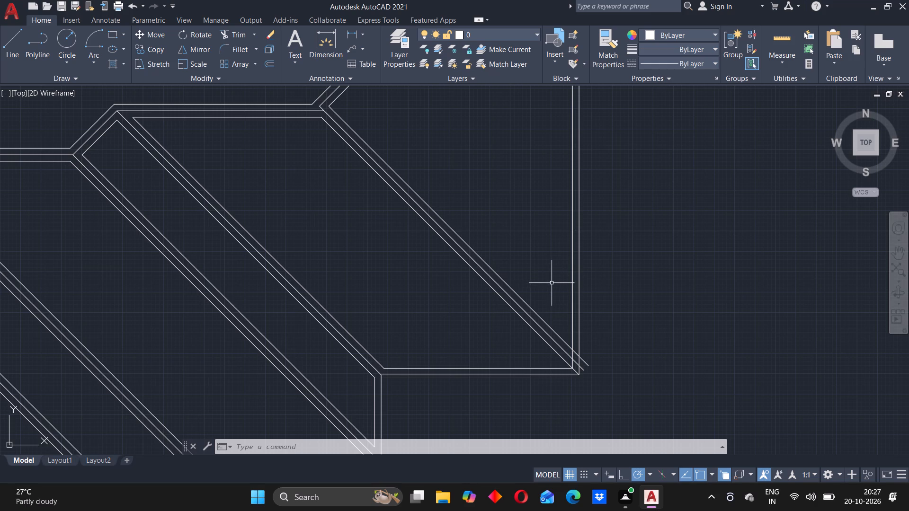
middle_drag(564, 315, 553, 284)
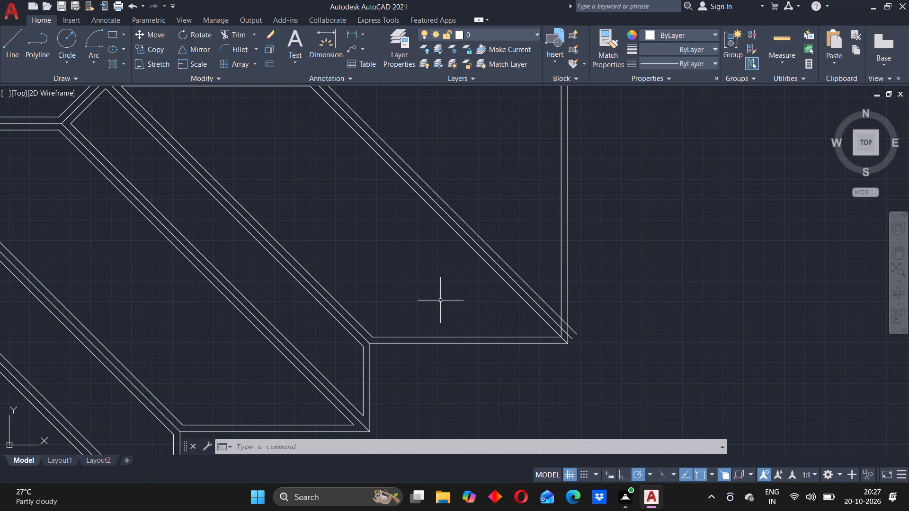
key(f)
key(Return)
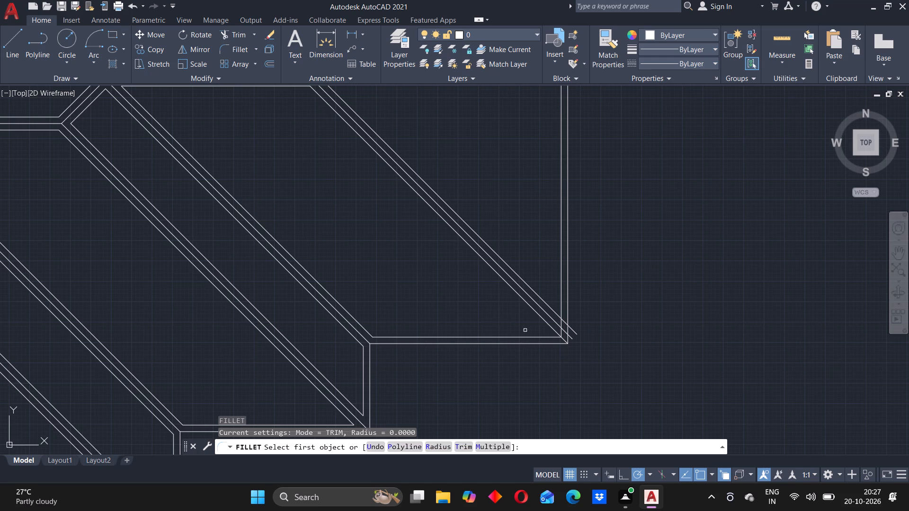
click(542, 317)
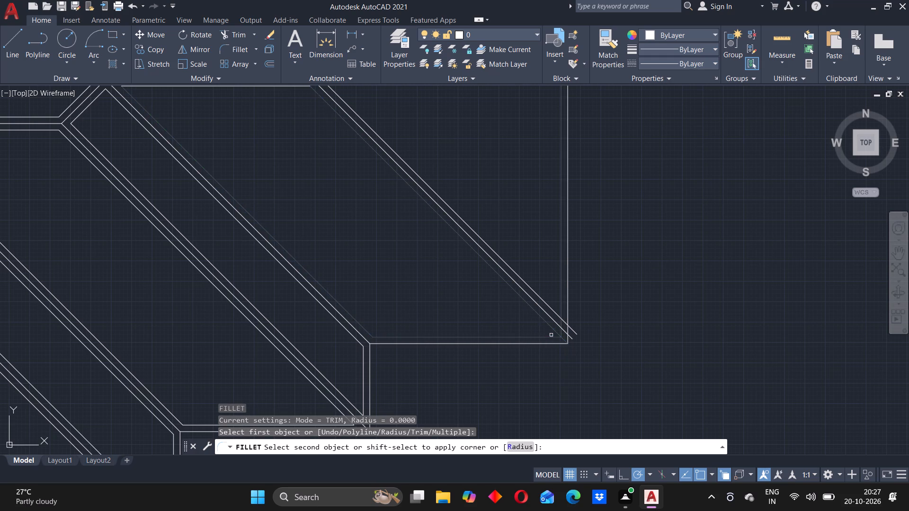
click(551, 337)
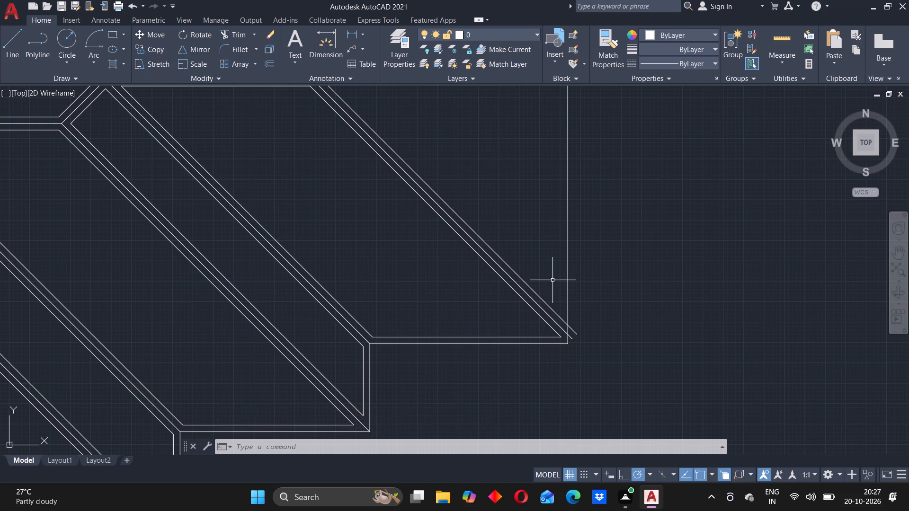
Offset the outer roof boundary 80 units inward again to restore the inner line along the long east edge.
key(o)
key(Return)
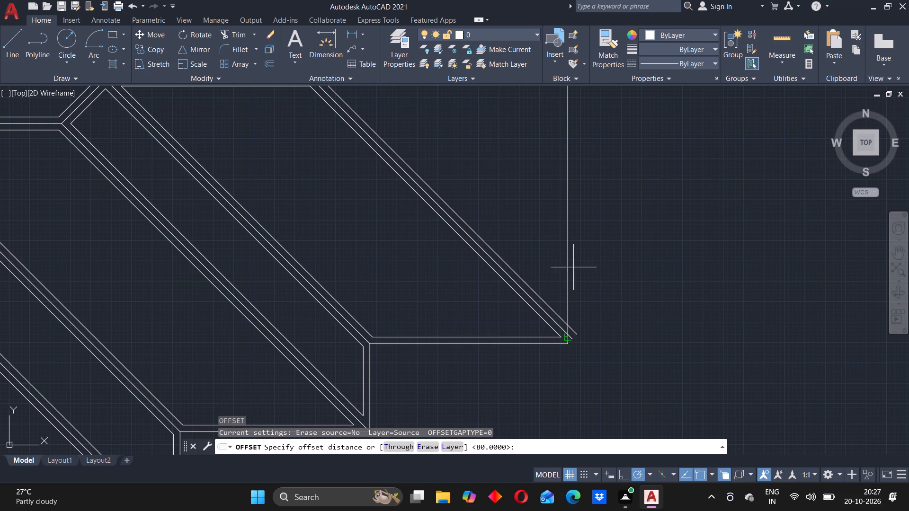
key(Return)
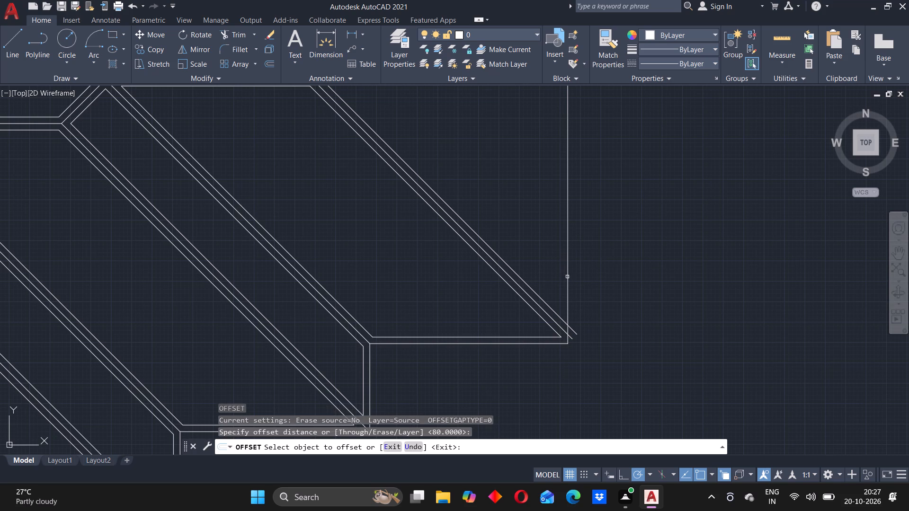
click(569, 280)
click(554, 277)
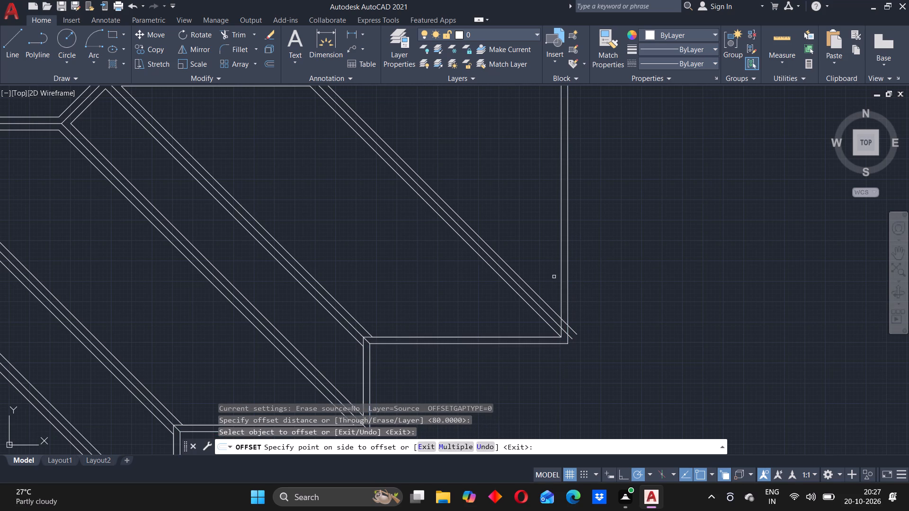
scroll(538, 270, down, 1)
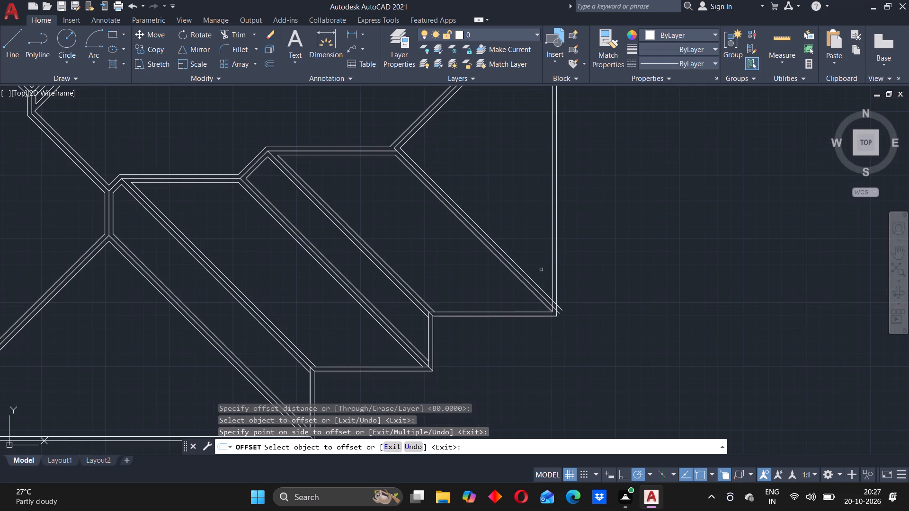
key(Escape)
Fillet the long east edge's inner line to the fifth diagonal's upper offset and the northeast diagonal's lower offset with zero radius.
key(f)
key(Return)
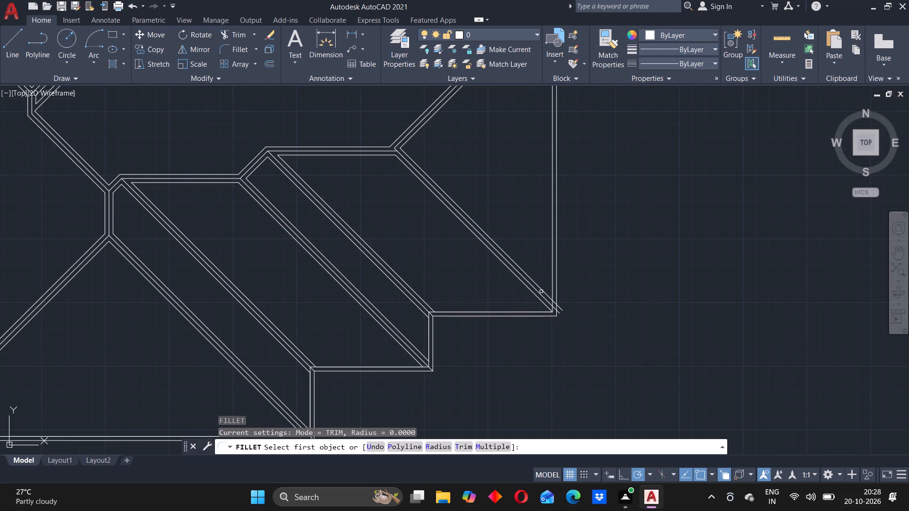
click(546, 294)
click(552, 284)
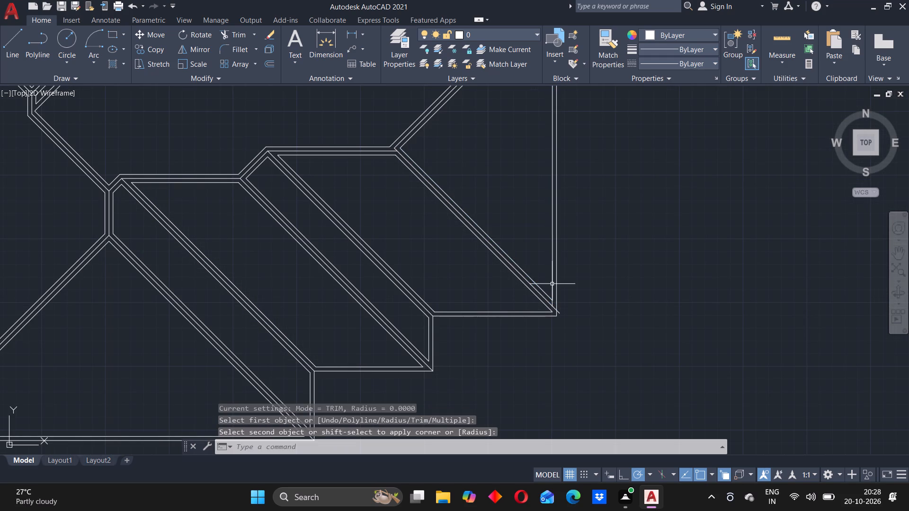
scroll(534, 215, down, 1)
scroll(534, 233, up, 2)
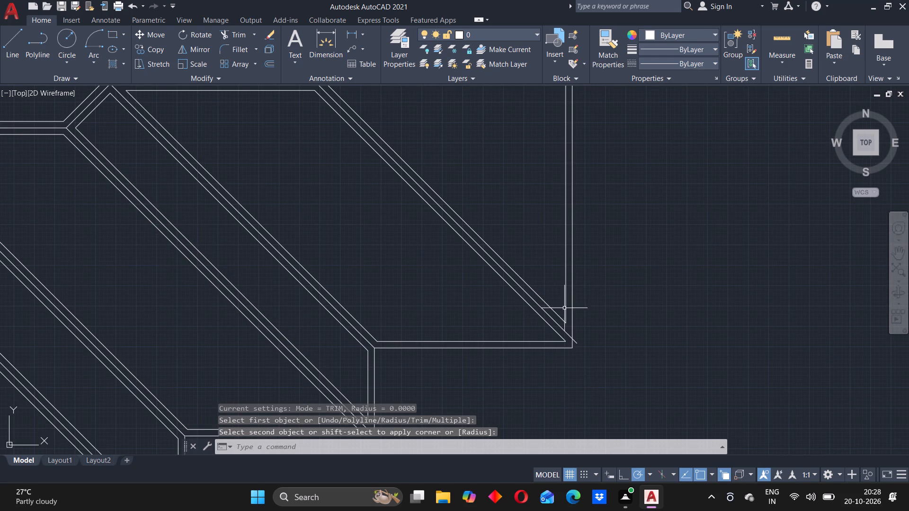
scroll(534, 287, down, 1)
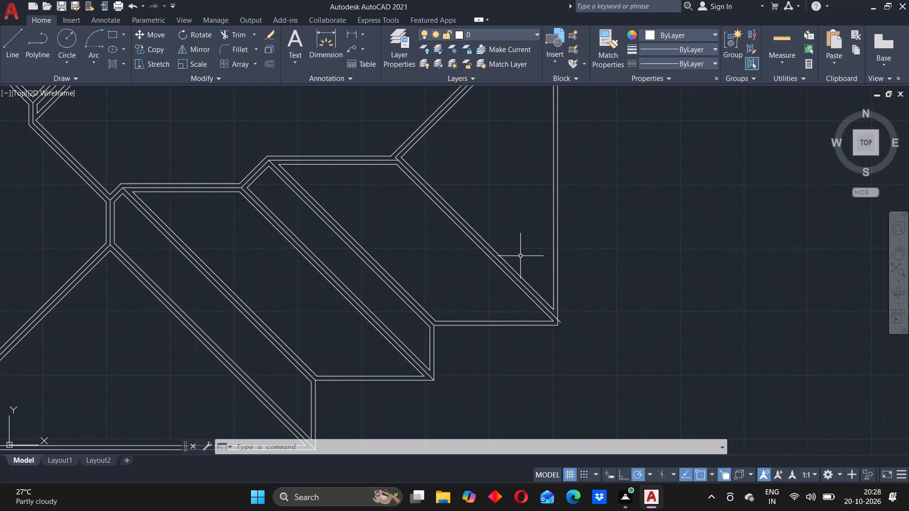
scroll(522, 219, down, 2)
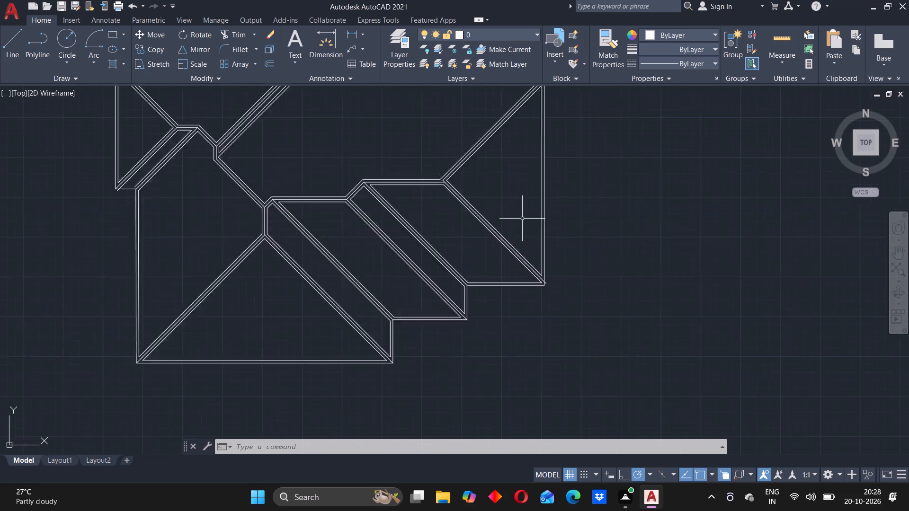
middle_drag(514, 179, 464, 279)
scroll(479, 247, up, 3)
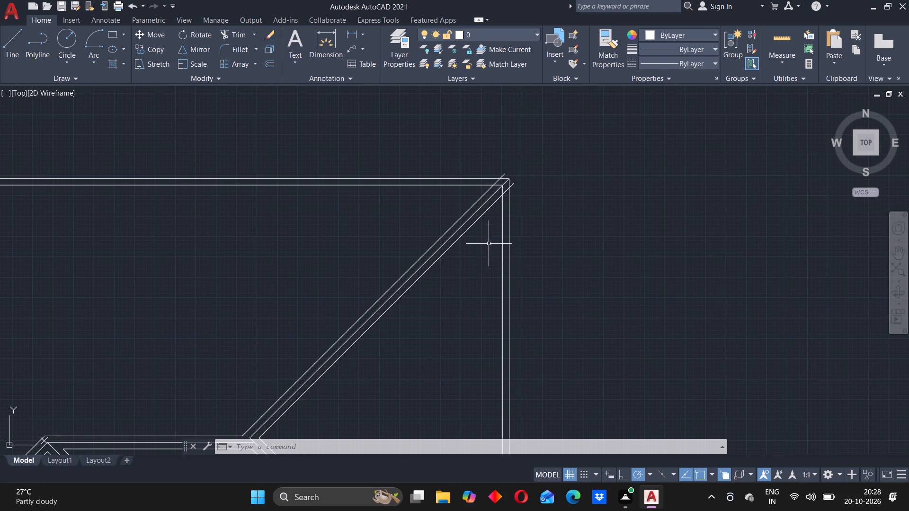
scroll(489, 244, down, 3)
middle_drag(464, 329, 466, 273)
middle_drag(489, 211, 475, 281)
scroll(473, 259, up, 2)
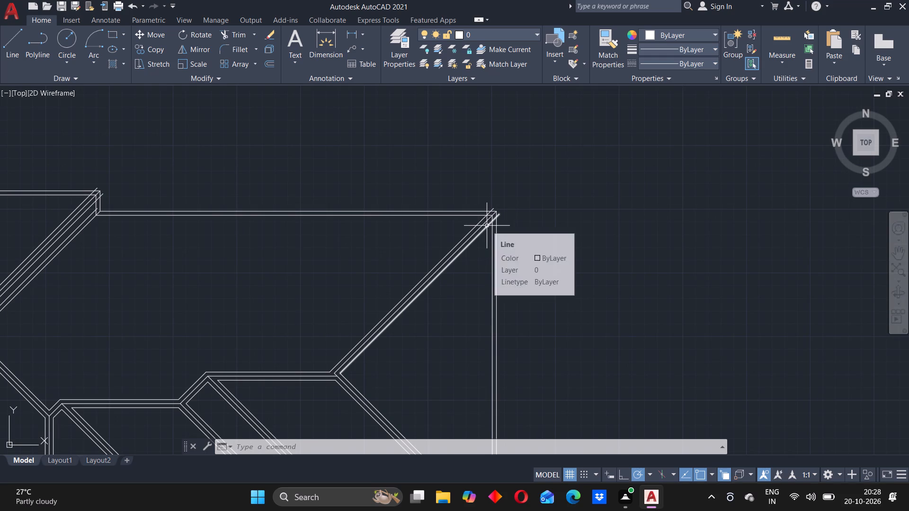
key(f)
key(Return)
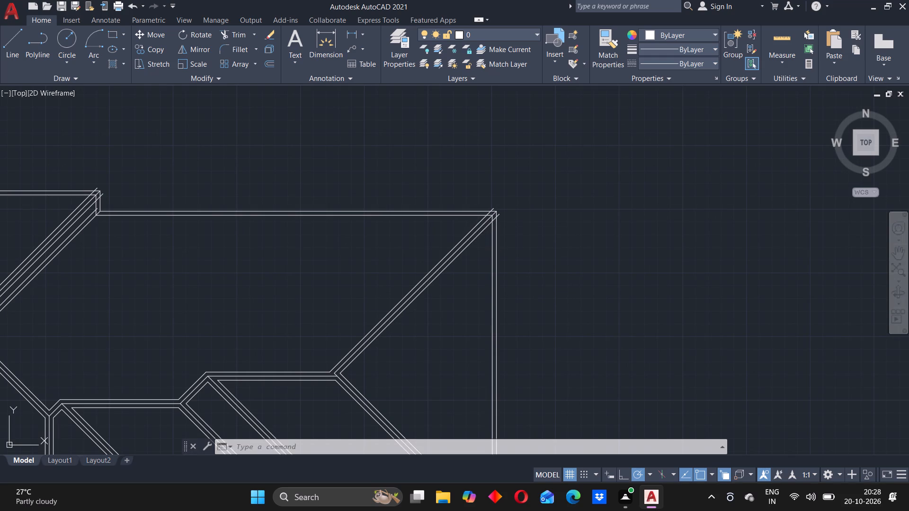
click(482, 232)
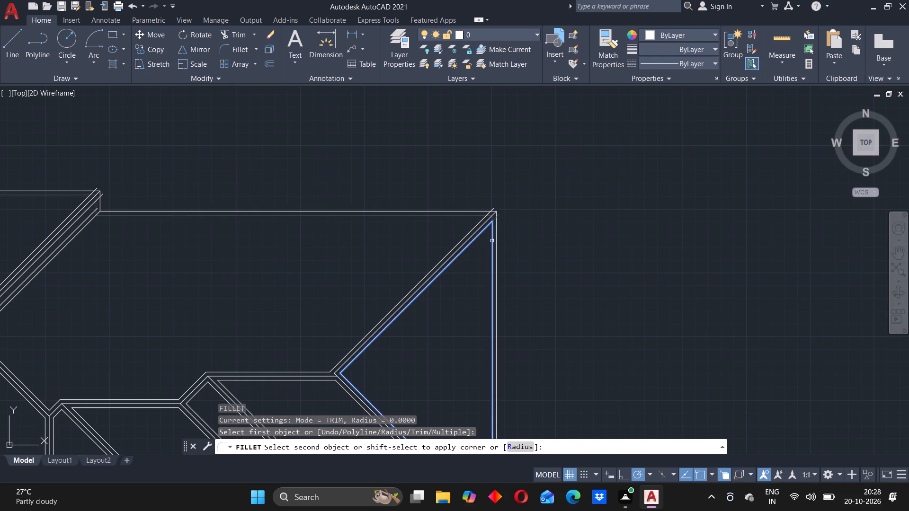
click(492, 241)
Move the fifth diagonal's centre line from its lower endpoint onto the outer boundary corner at the long east edge's south end.
middle_drag(458, 347, 499, 194)
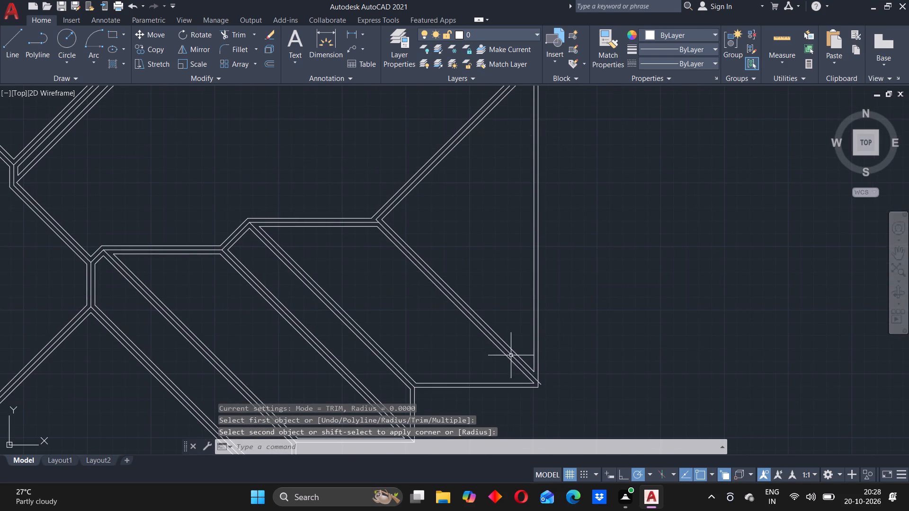
scroll(530, 380, up, 1)
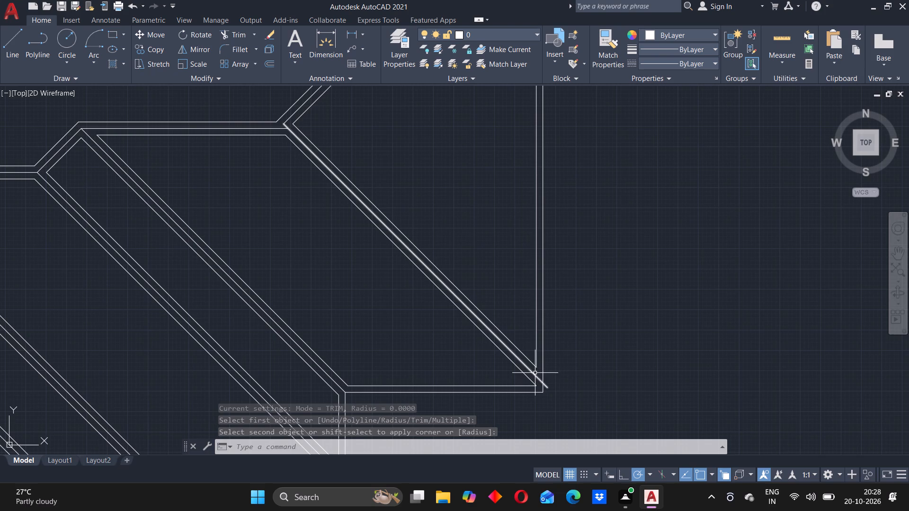
click(531, 371)
key(m)
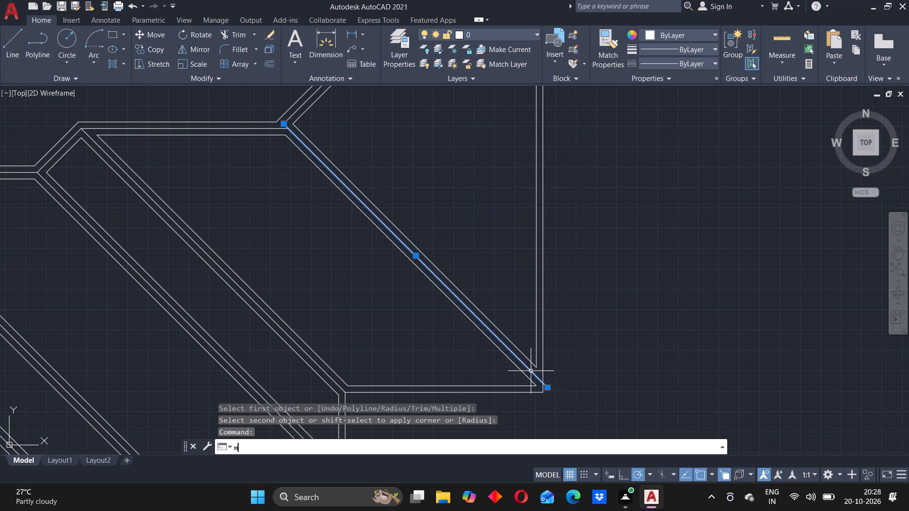
key(Return)
scroll(541, 394, up, 2)
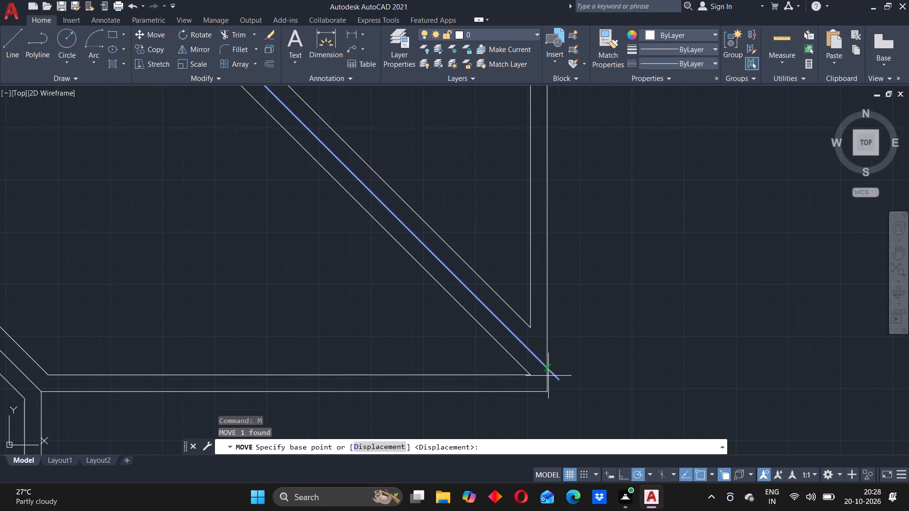
click(559, 380)
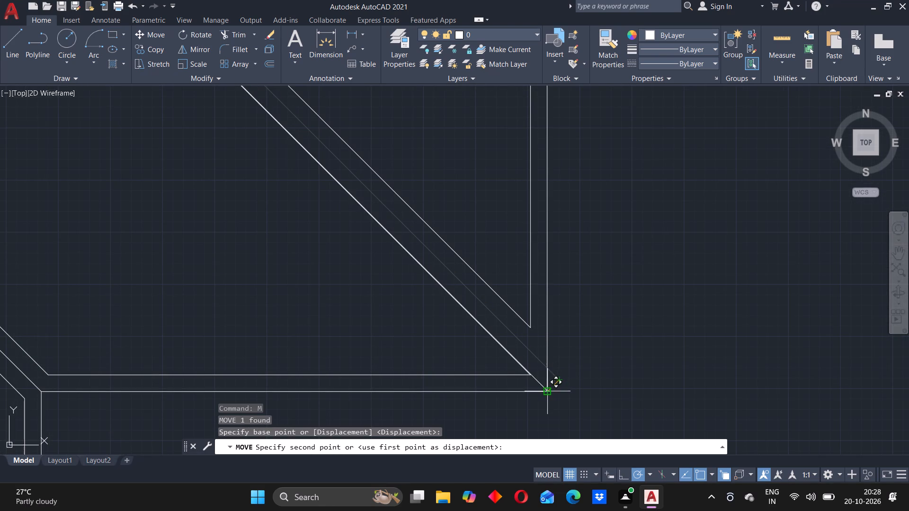
click(548, 392)
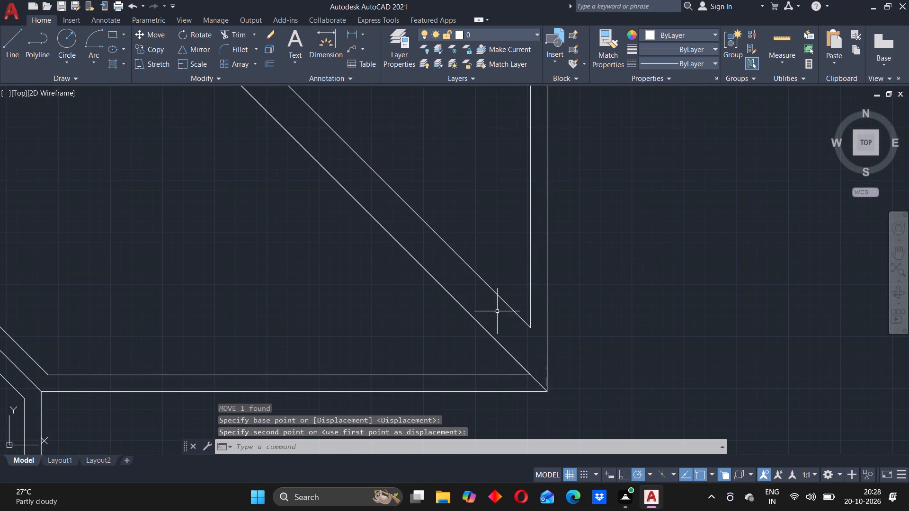
Offset the fifth diagonal's centre line 80 units toward its lower, southwest side.
scroll(497, 310, down, 1)
scroll(401, 267, down, 2)
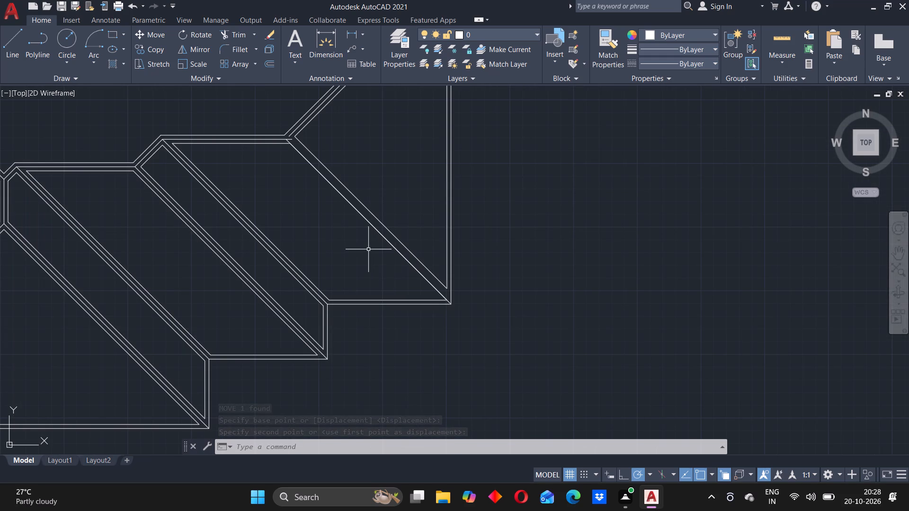
key(o)
key(Return)
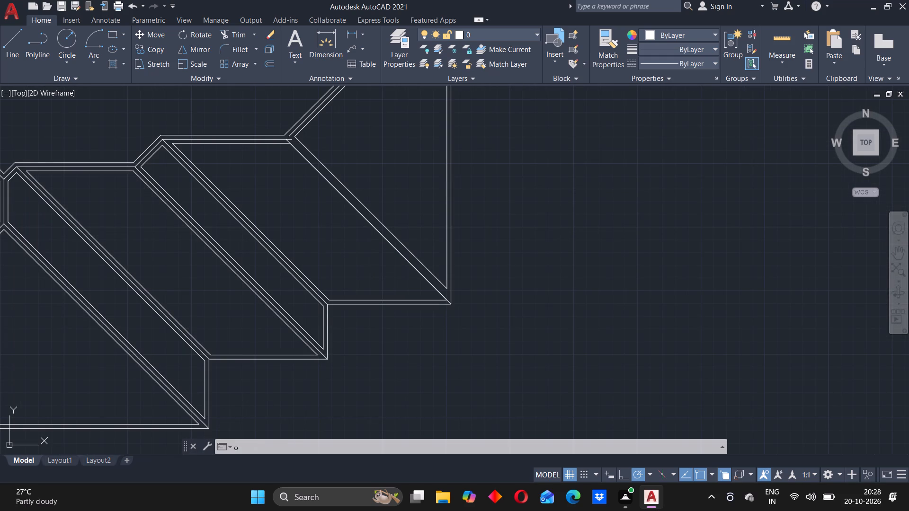
key(Return)
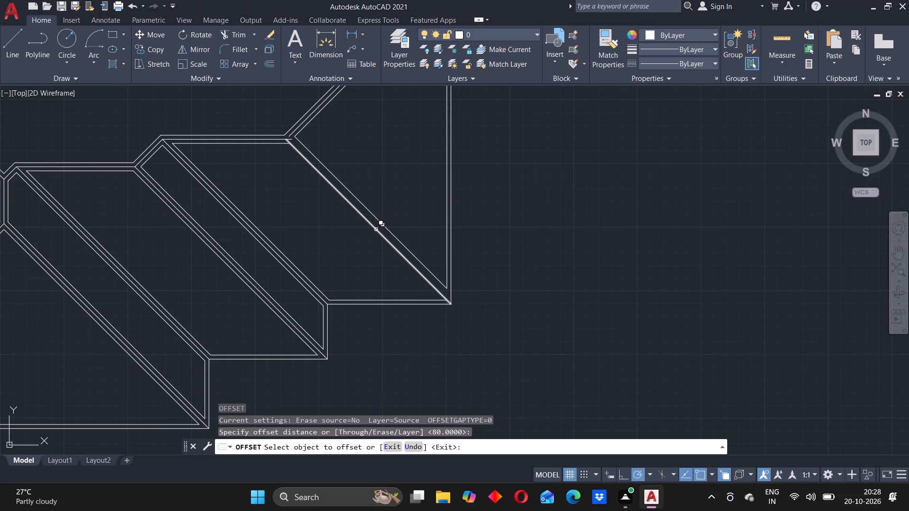
click(376, 229)
click(401, 272)
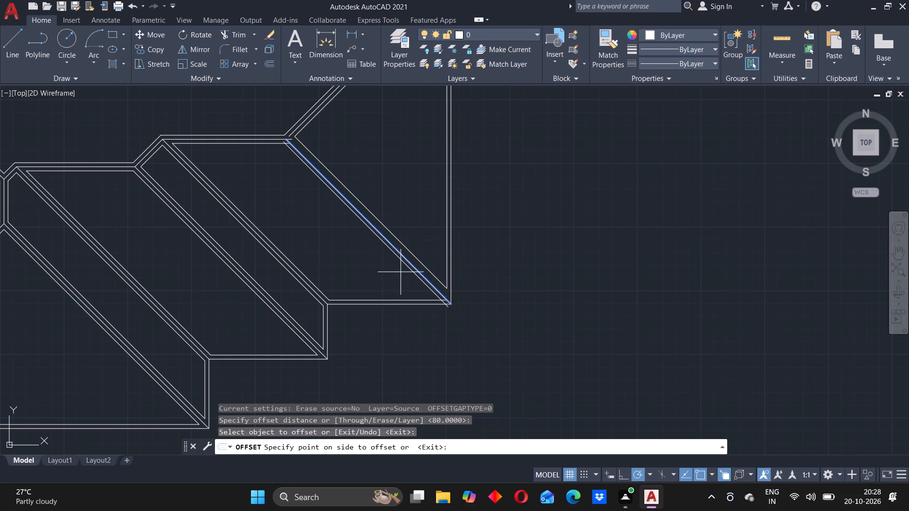
click(391, 280)
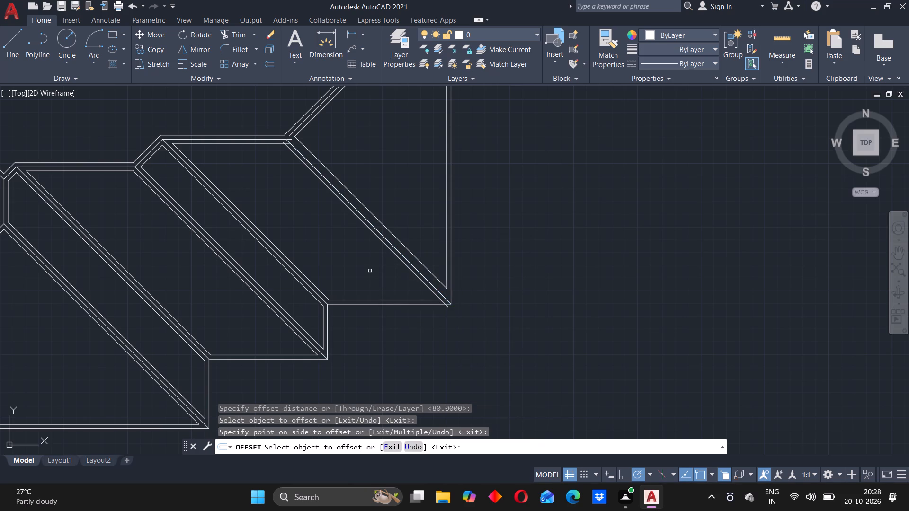
Erase the fifth diagonal's centre line, leaving its upper and lower offset lines.
scroll(384, 266, up, 1)
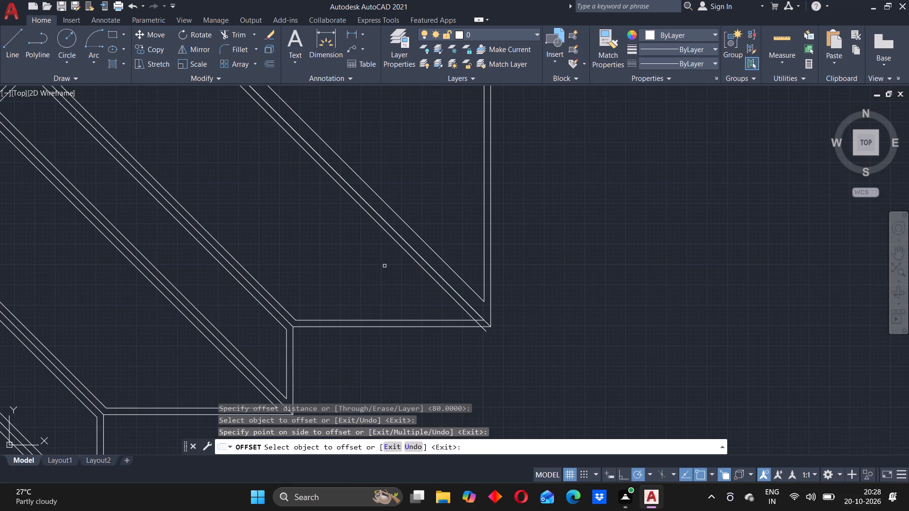
click(431, 266)
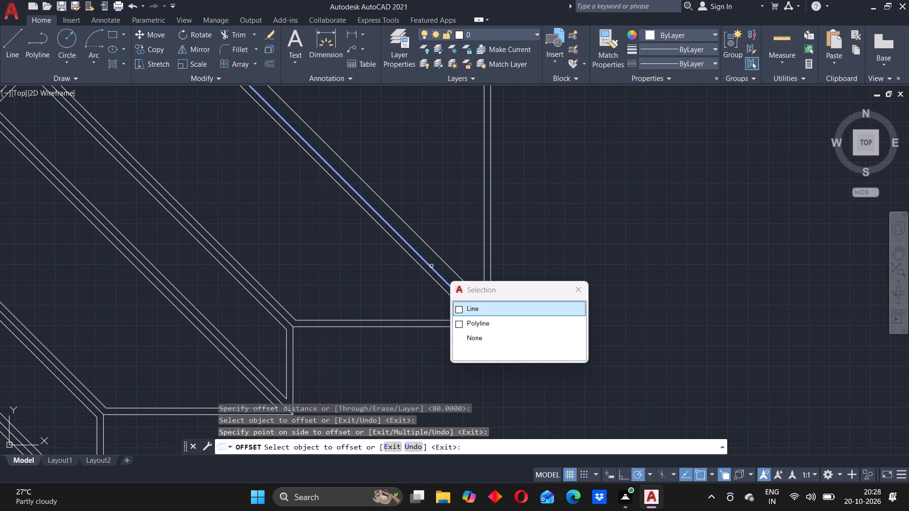
click(462, 308)
key(Delete)
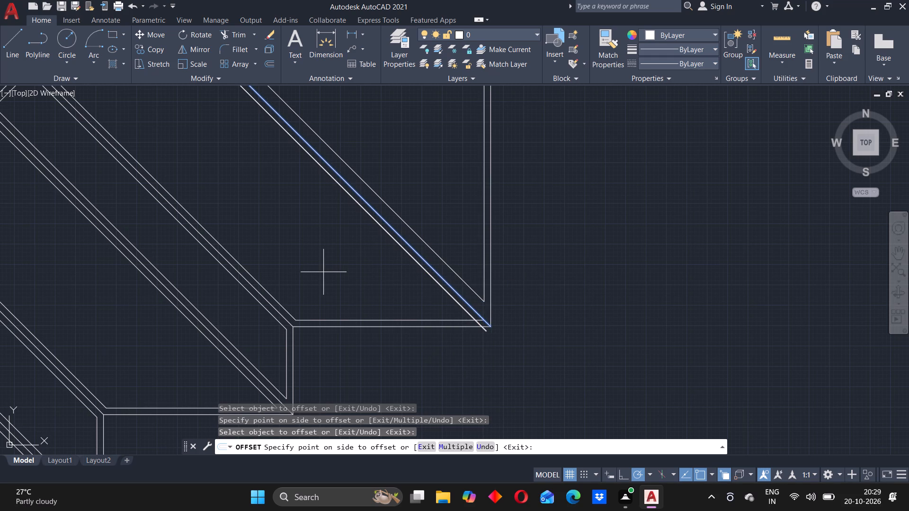
key(Escape)
key(Escape)
click(418, 254)
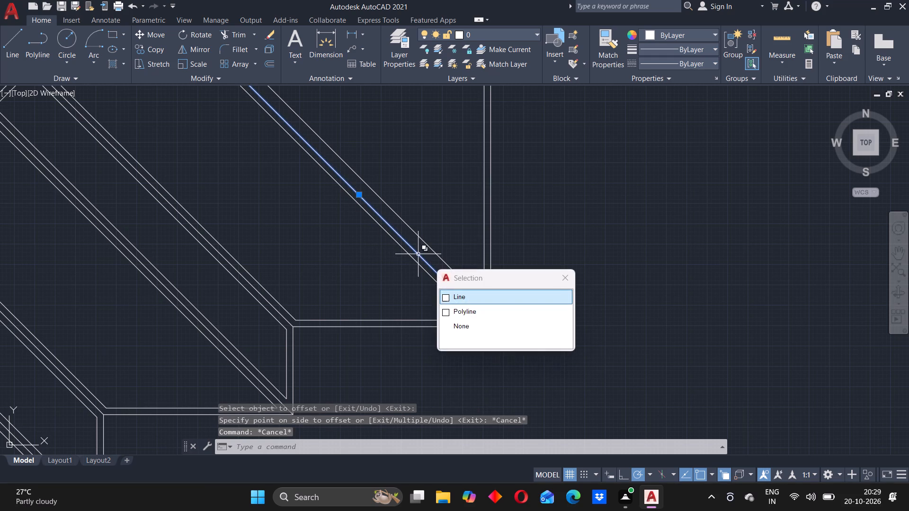
key(Delete)
scroll(323, 199, down, 1)
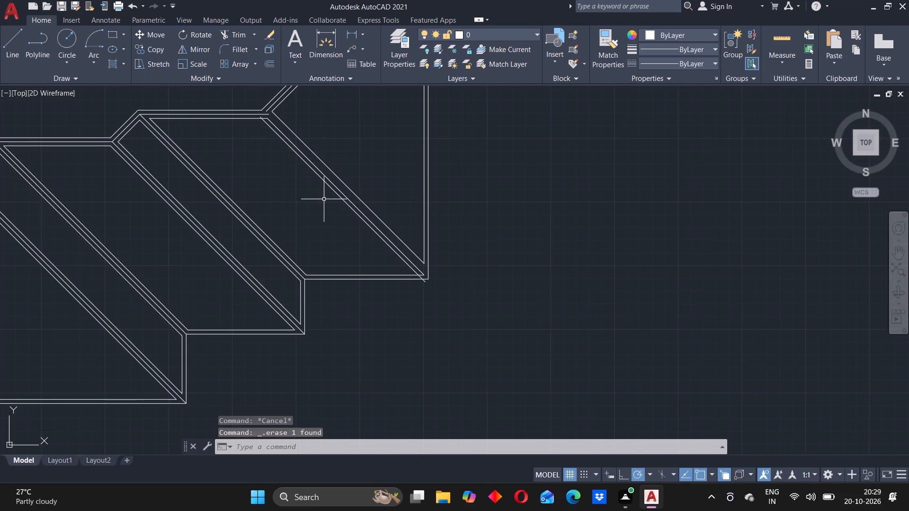
Fillet the fifth diagonal's lower offset to the inner line of the south edge below and the horizontal ridge's lower offset with zero radius.
middle_drag(328, 211, 335, 211)
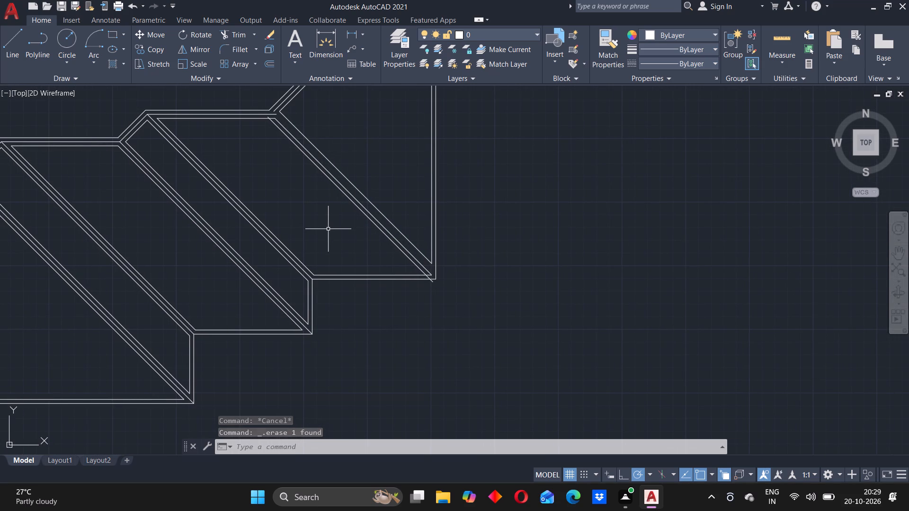
key(f)
key(Return)
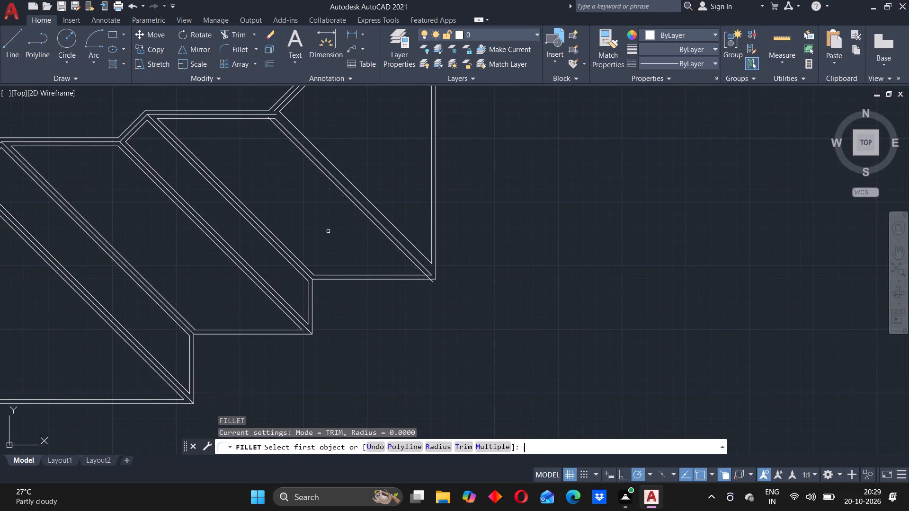
click(407, 257)
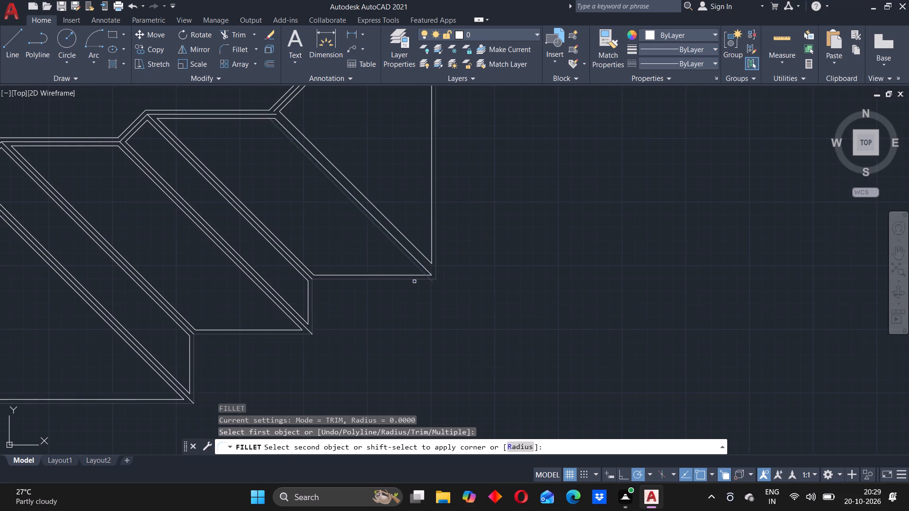
click(417, 275)
middle_drag(275, 167, 281, 181)
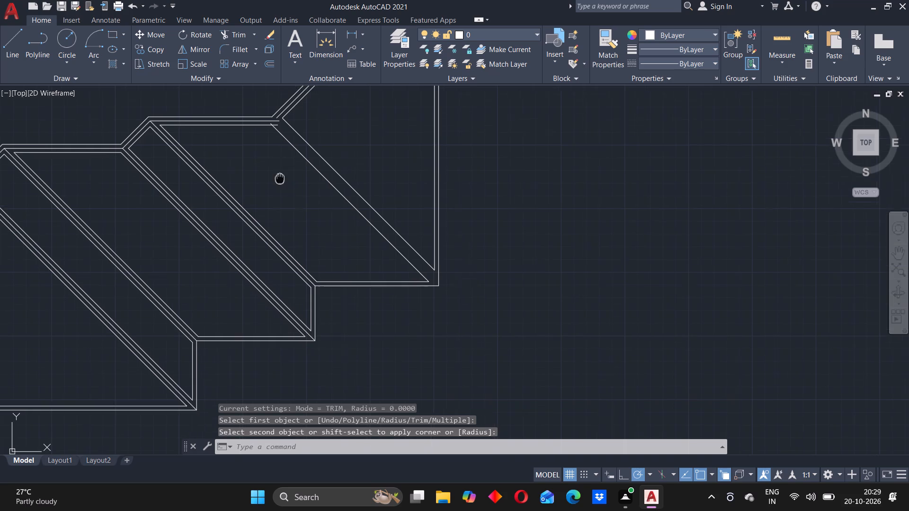
middle_drag(281, 181, 298, 244)
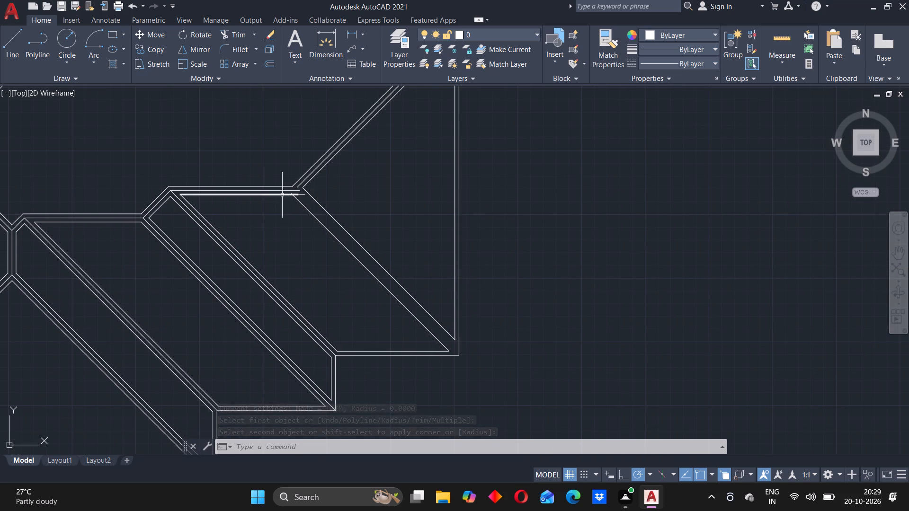
key(Return)
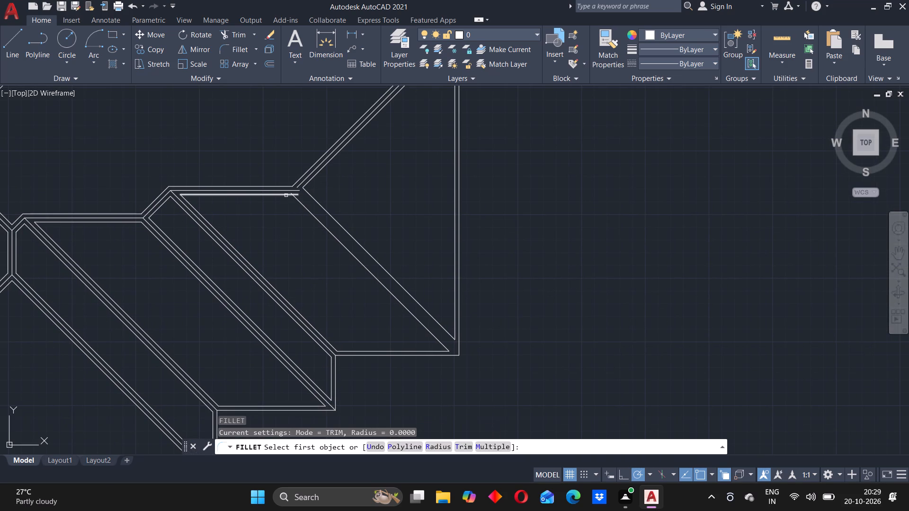
click(286, 195)
click(298, 203)
scroll(293, 190, up, 1)
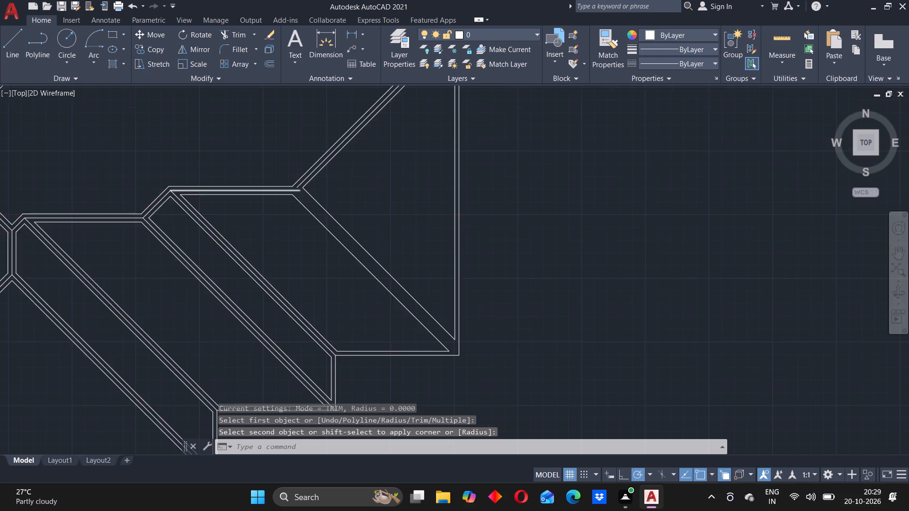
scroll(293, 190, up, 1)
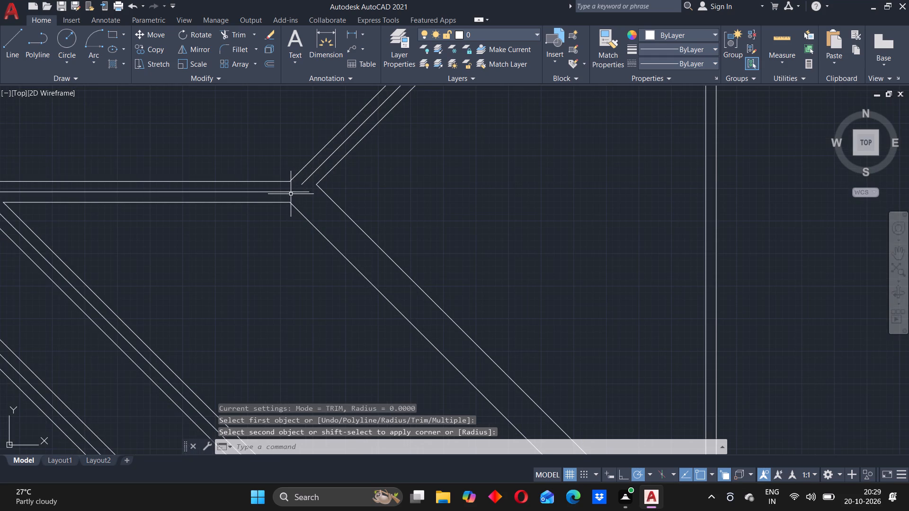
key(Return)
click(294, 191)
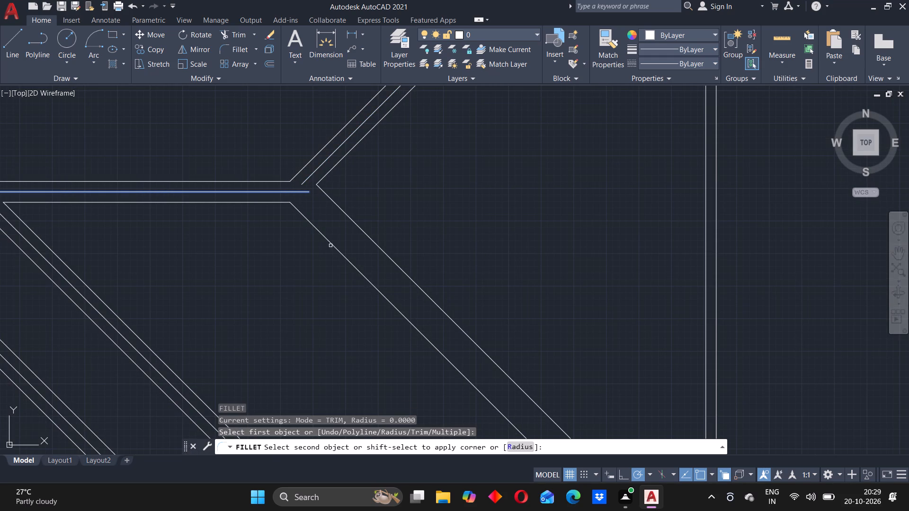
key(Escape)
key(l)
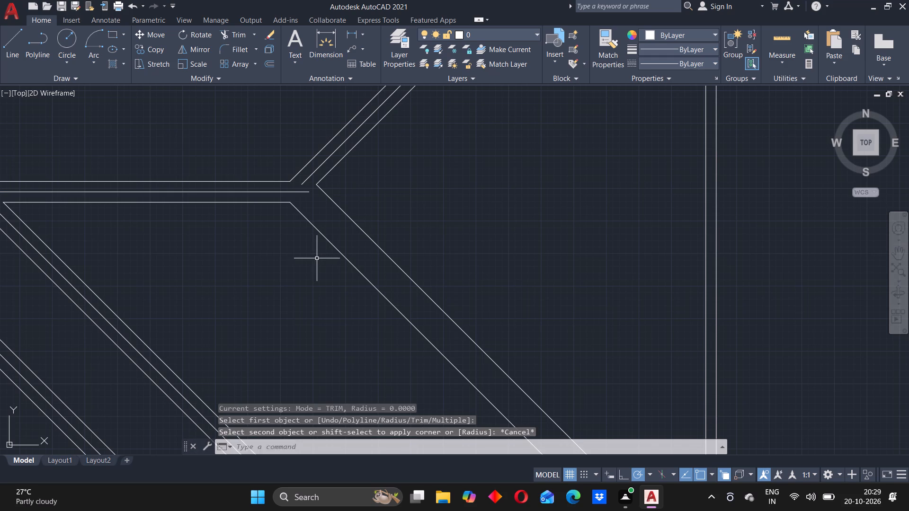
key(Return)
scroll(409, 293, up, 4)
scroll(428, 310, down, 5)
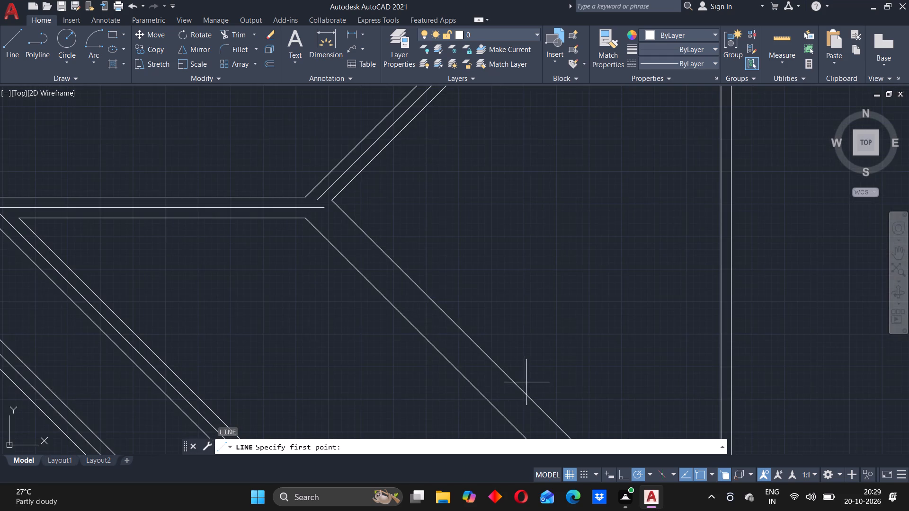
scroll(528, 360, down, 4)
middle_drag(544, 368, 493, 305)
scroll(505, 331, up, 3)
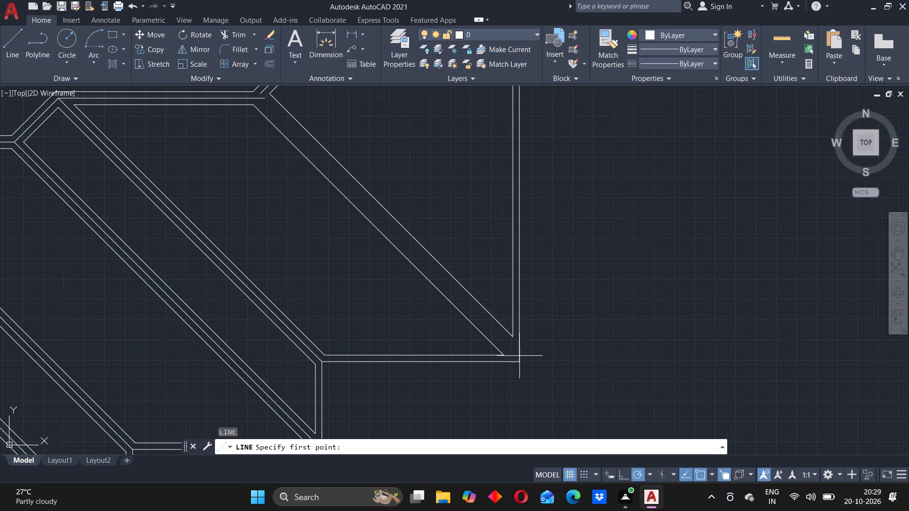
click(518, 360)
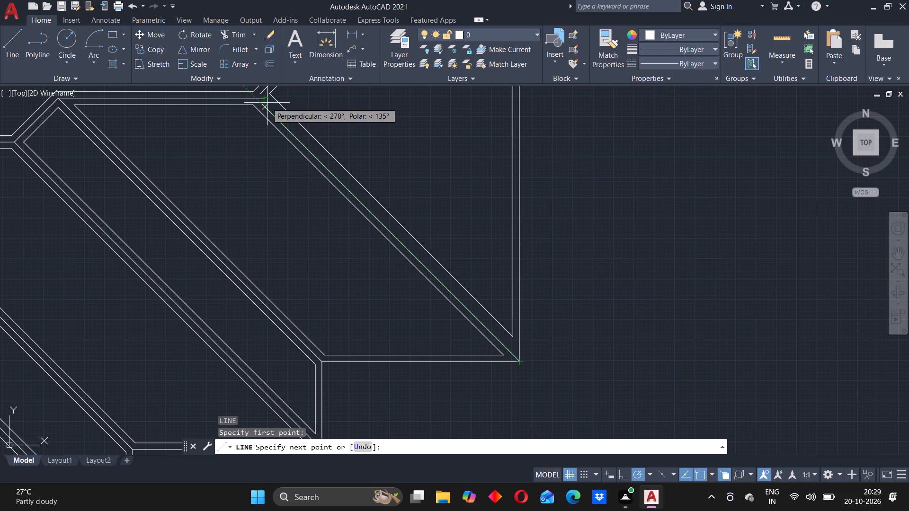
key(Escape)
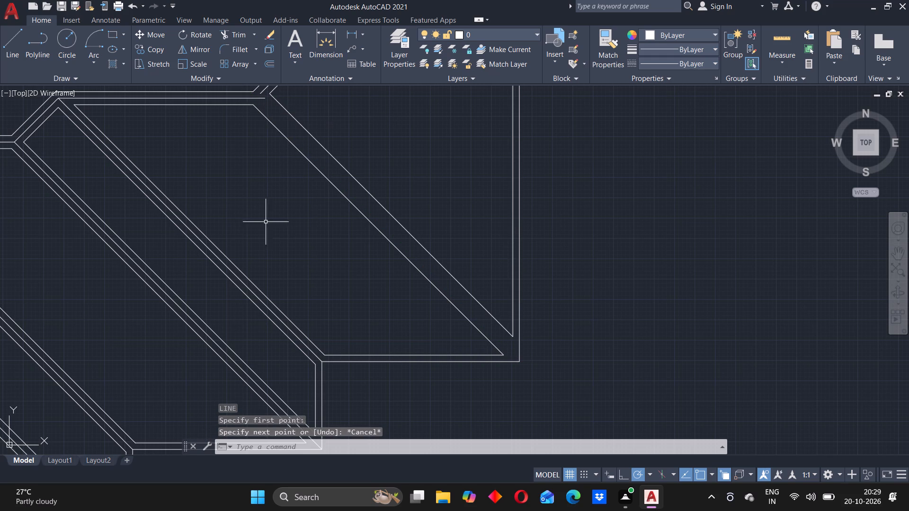
Offset the closed inner outline between the fourth and fifth diagonals 80 units outward to restore the fifth diagonal's centre line.
key(0)
key(Return)
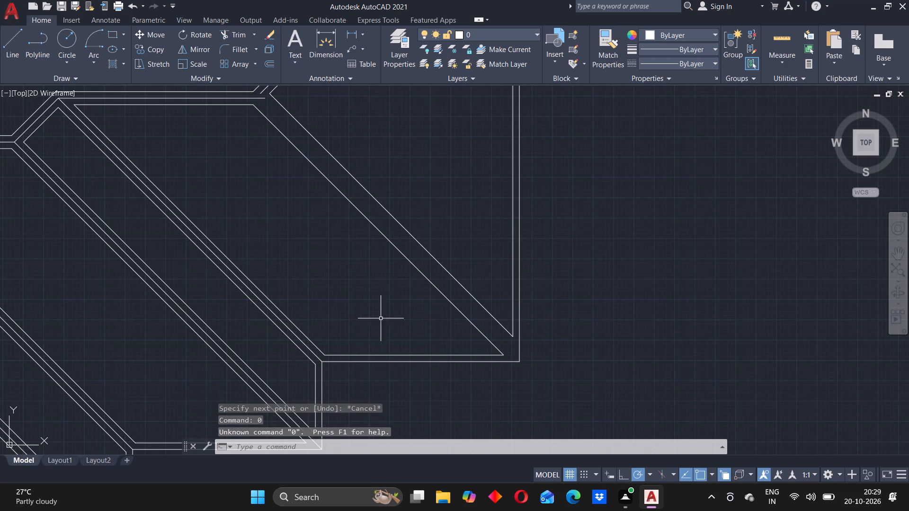
key(o)
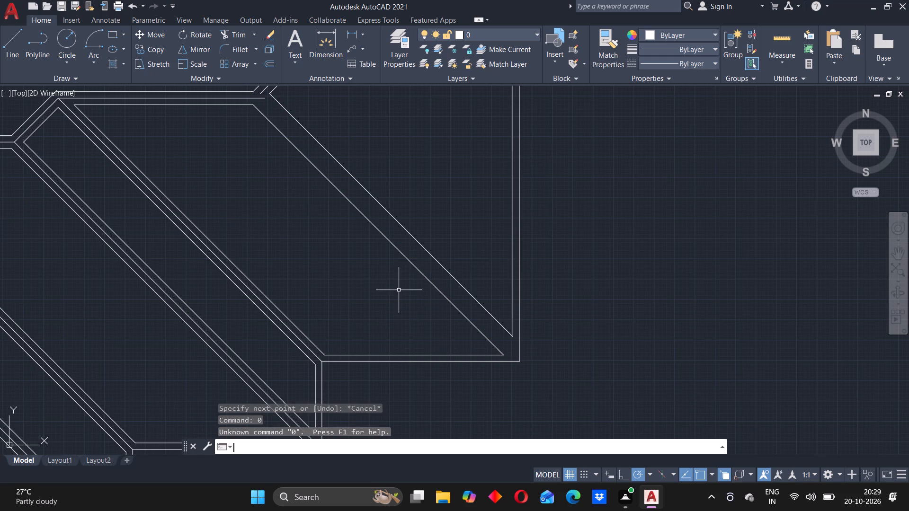
key(Return)
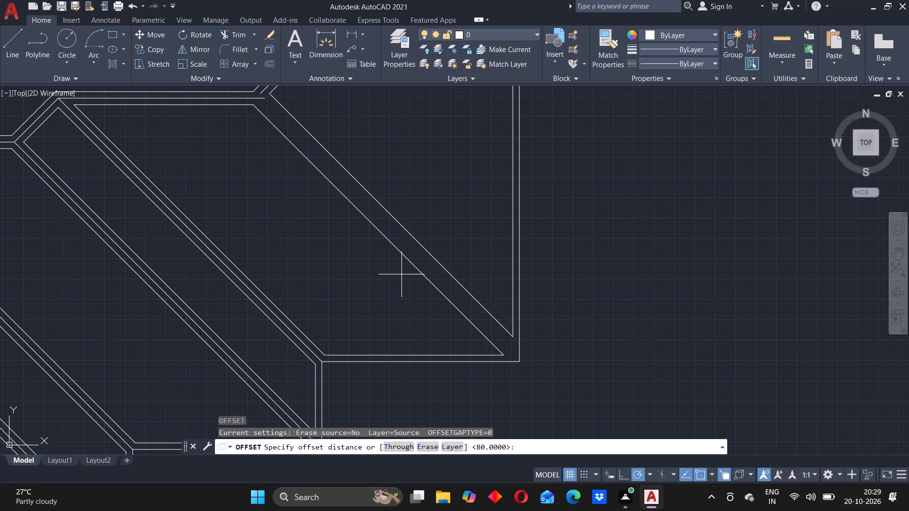
key(Return)
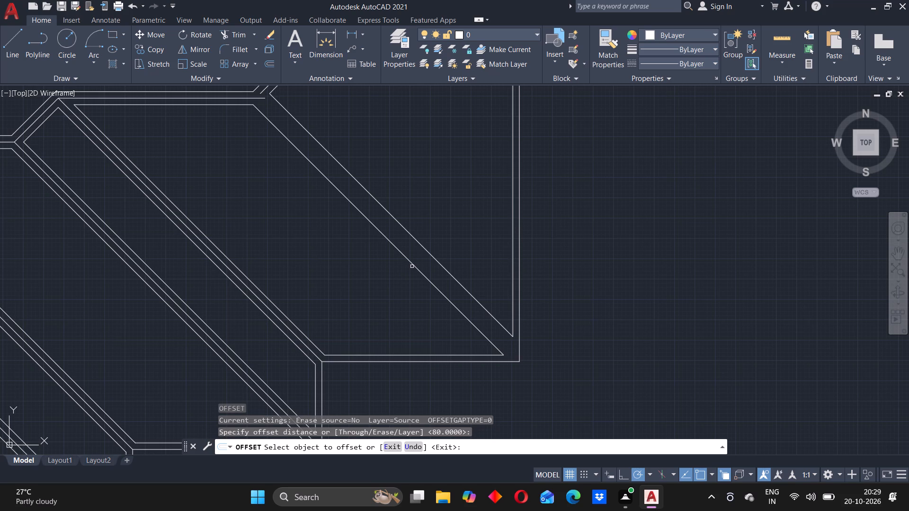
click(414, 265)
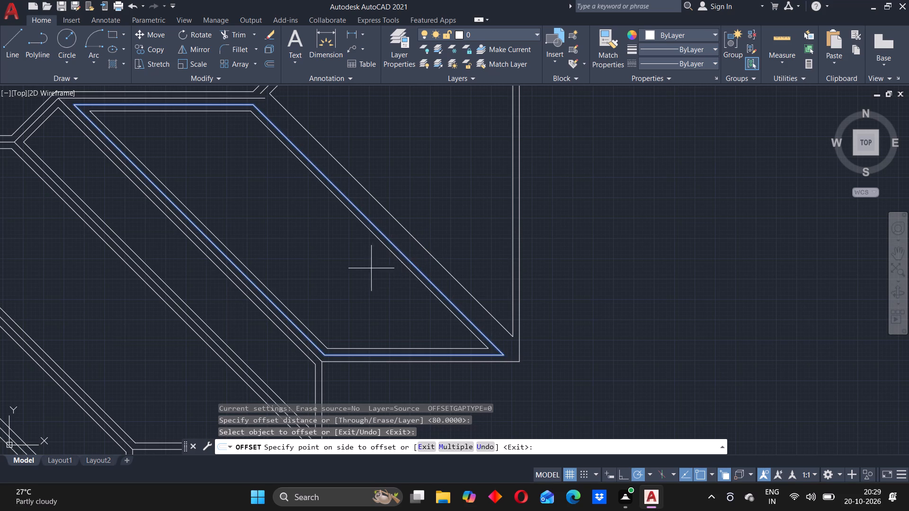
click(401, 243)
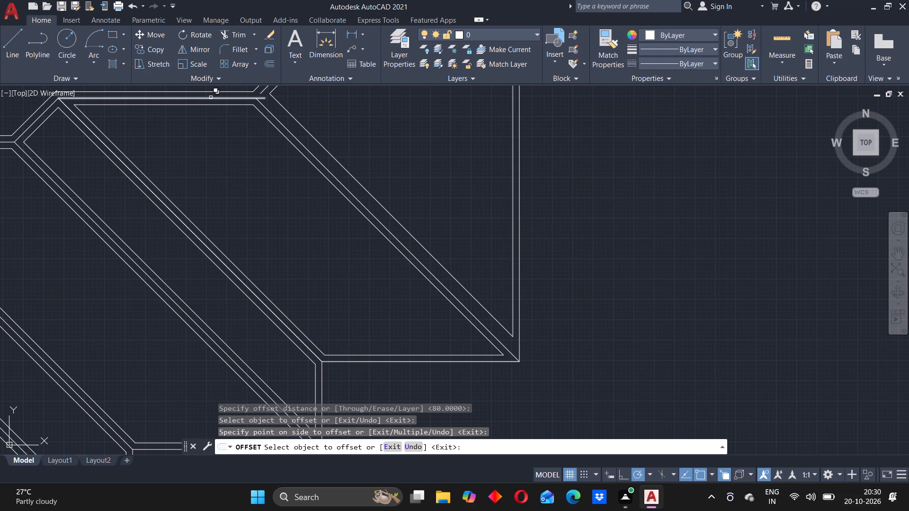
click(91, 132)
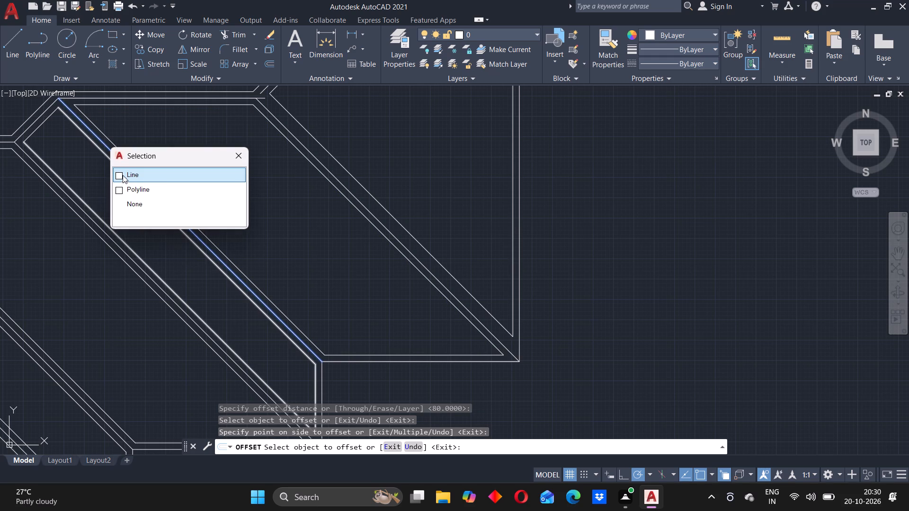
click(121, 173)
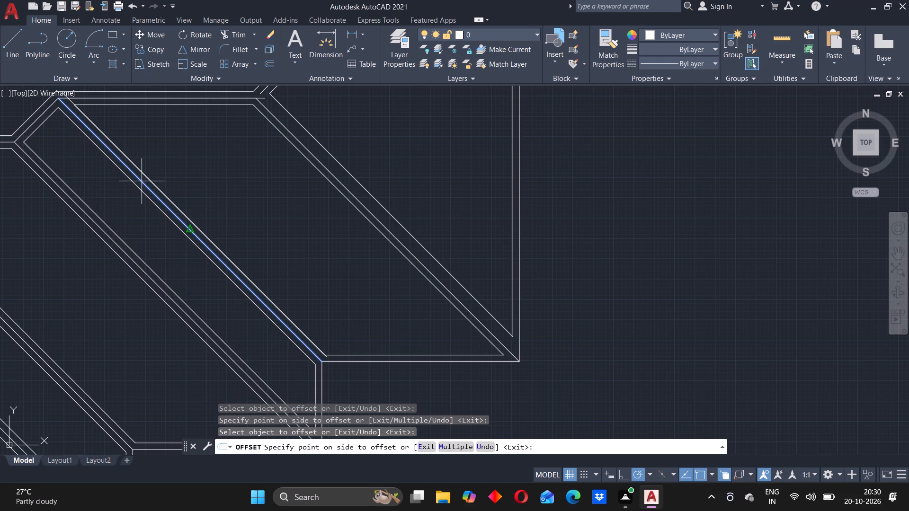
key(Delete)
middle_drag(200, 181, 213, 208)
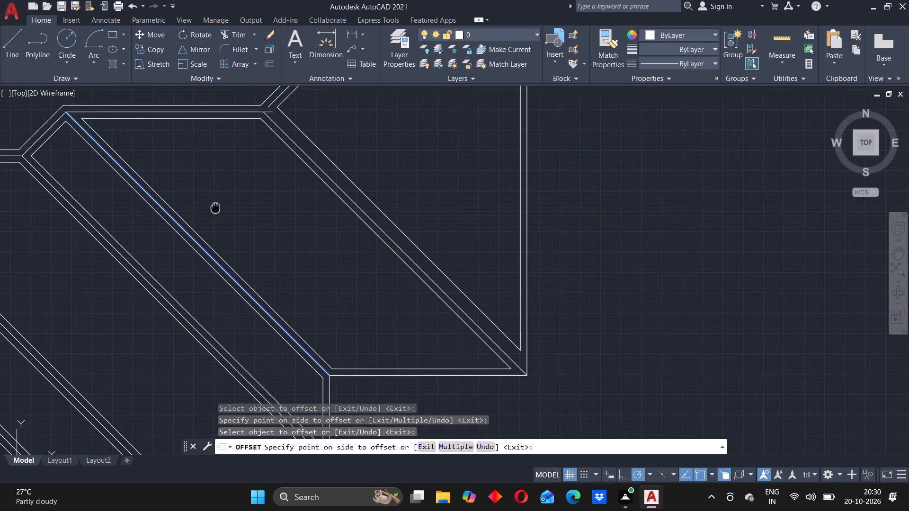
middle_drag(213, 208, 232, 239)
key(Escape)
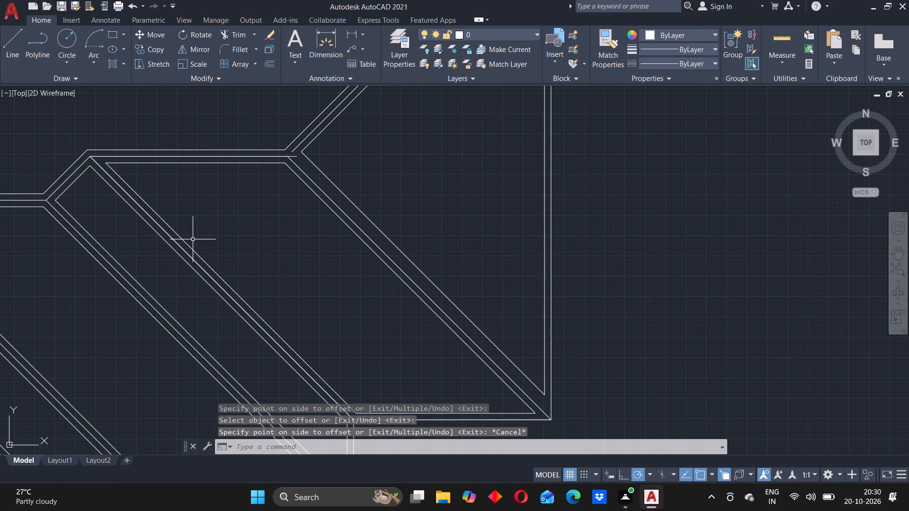
Erase the duplicate single lines overlapping the closed polyline along the fourth diagonal's centre and the horizontal ridge's centre.
click(190, 255)
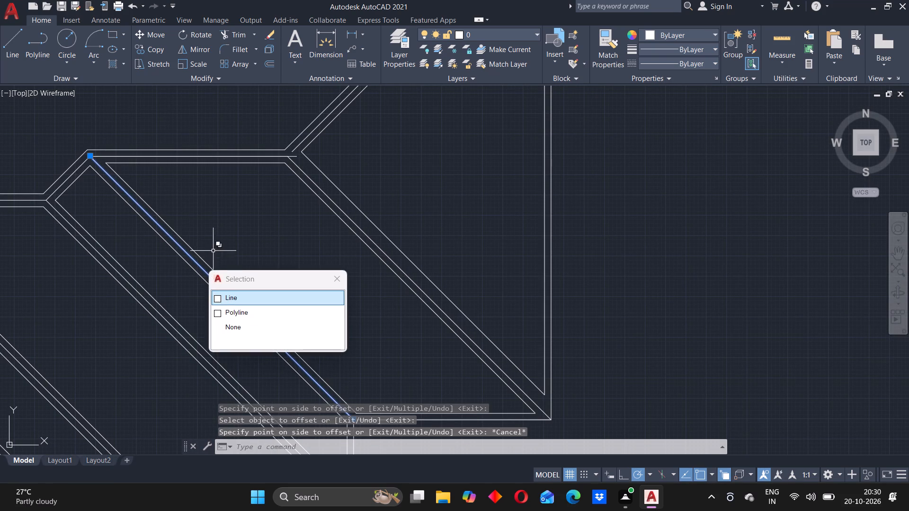
click(219, 296)
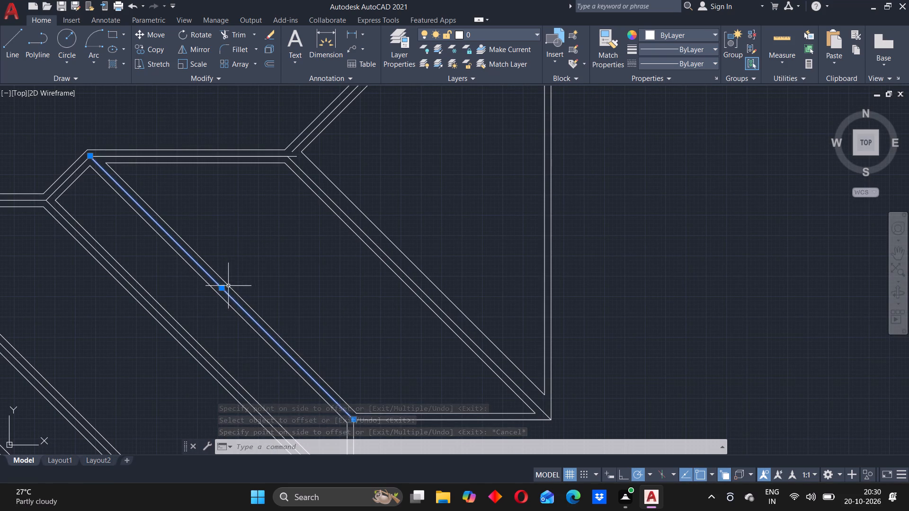
key(Delete)
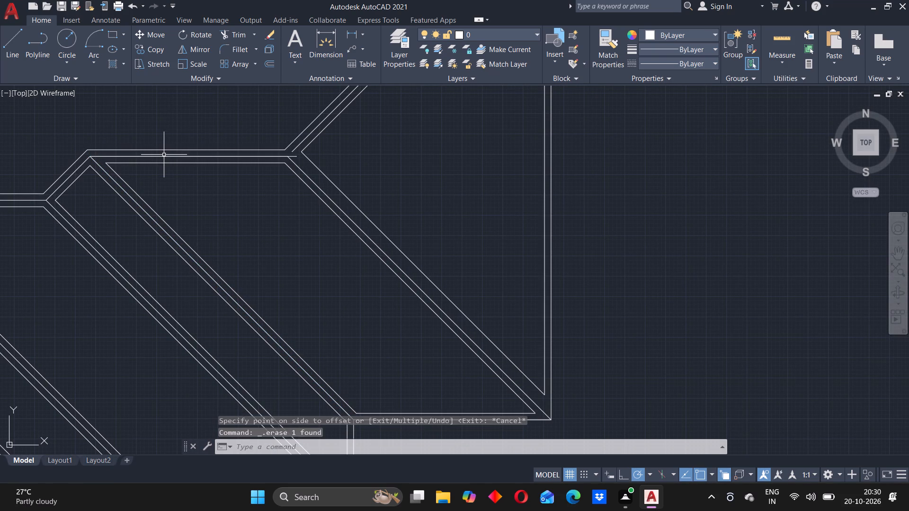
click(164, 155)
click(200, 196)
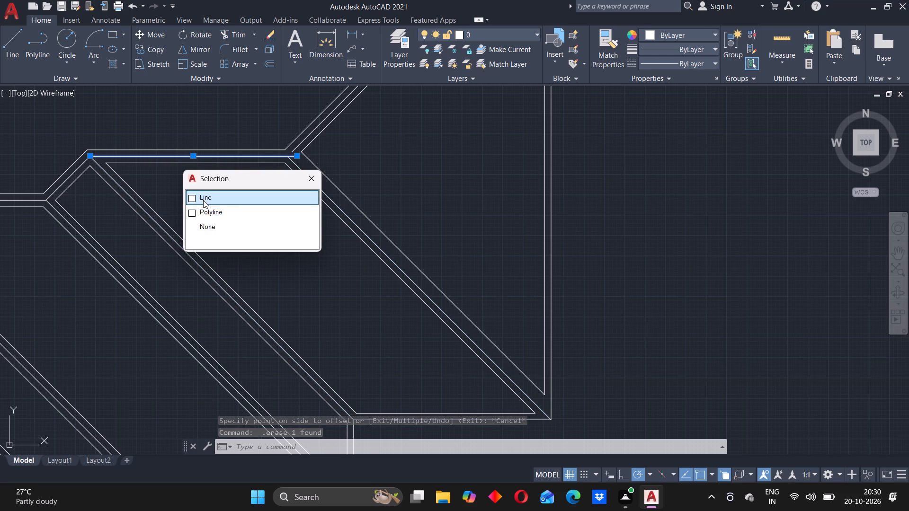
click(192, 195)
key(Delete)
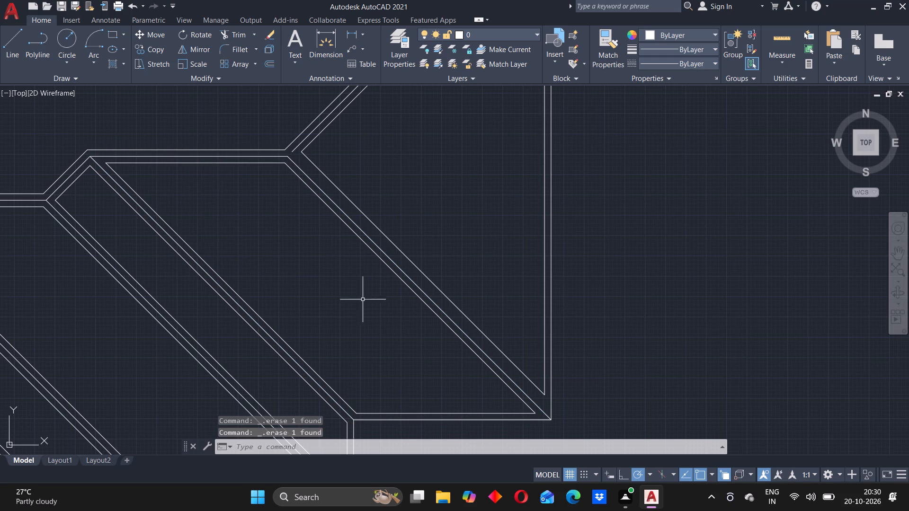
Offset the closed centre-line polyline between the fourth and fifth diagonals 80 units outward.
middle_drag(378, 316, 325, 189)
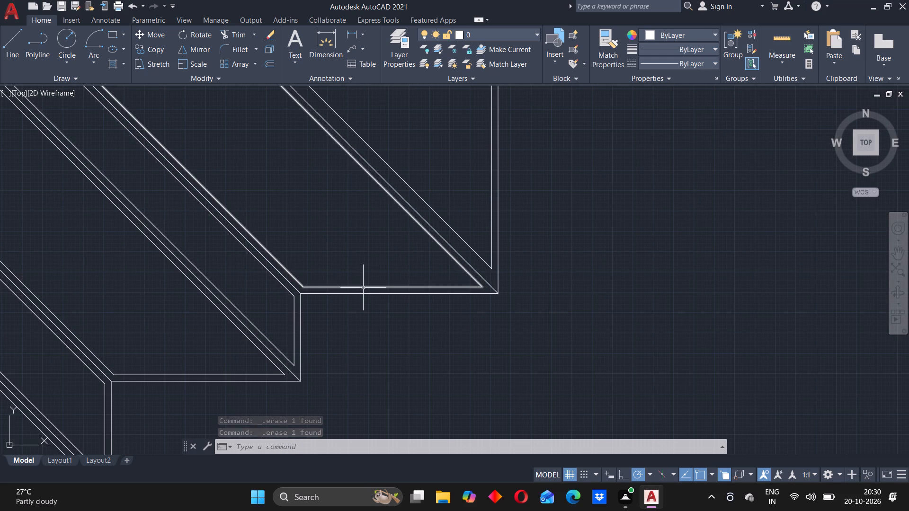
click(364, 288)
key(Escape)
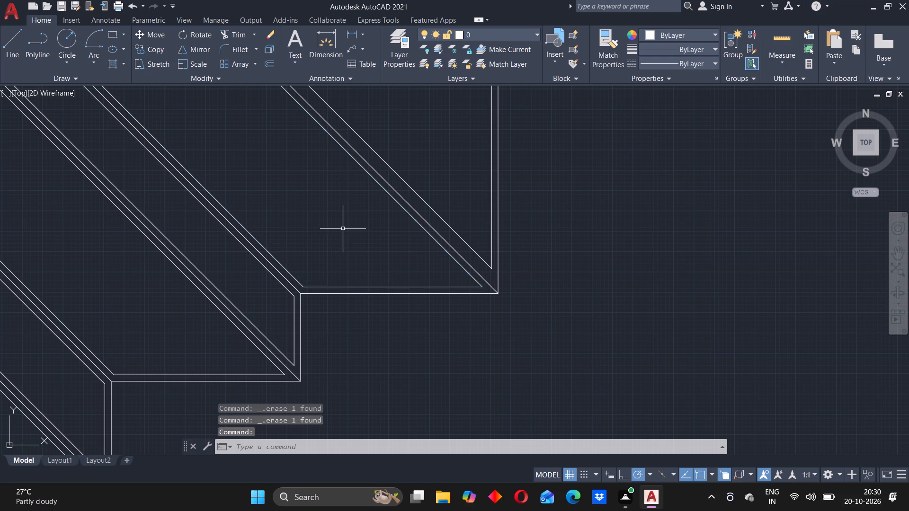
scroll(392, 234, up, 1)
scroll(392, 232, down, 3)
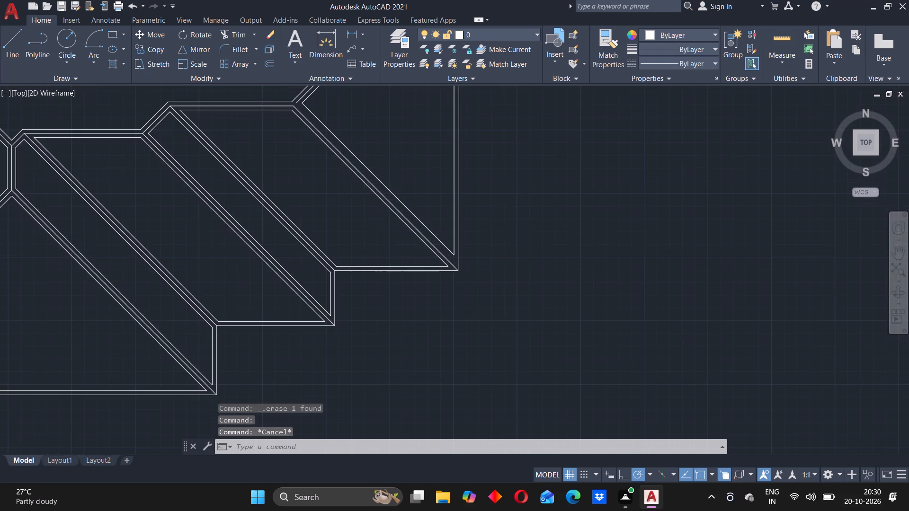
middle_drag(363, 228, 339, 280)
scroll(333, 270, up, 1)
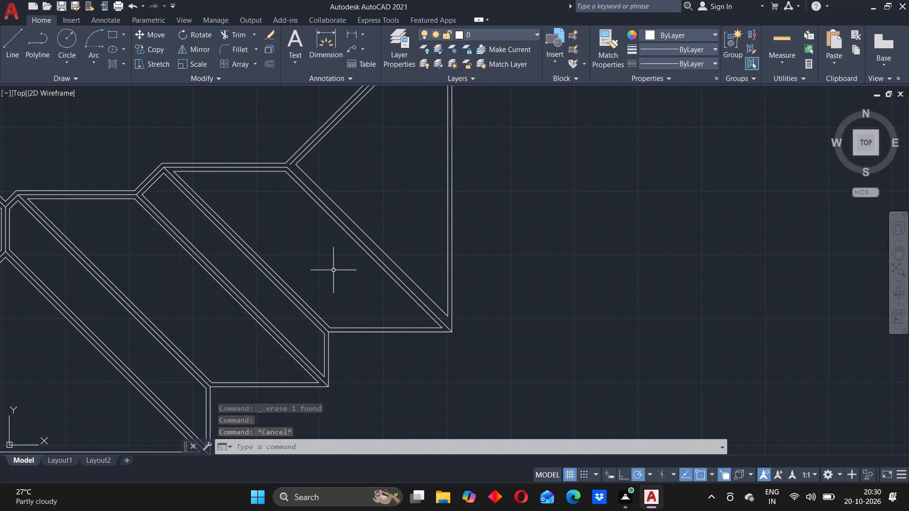
key(o)
key(Return)
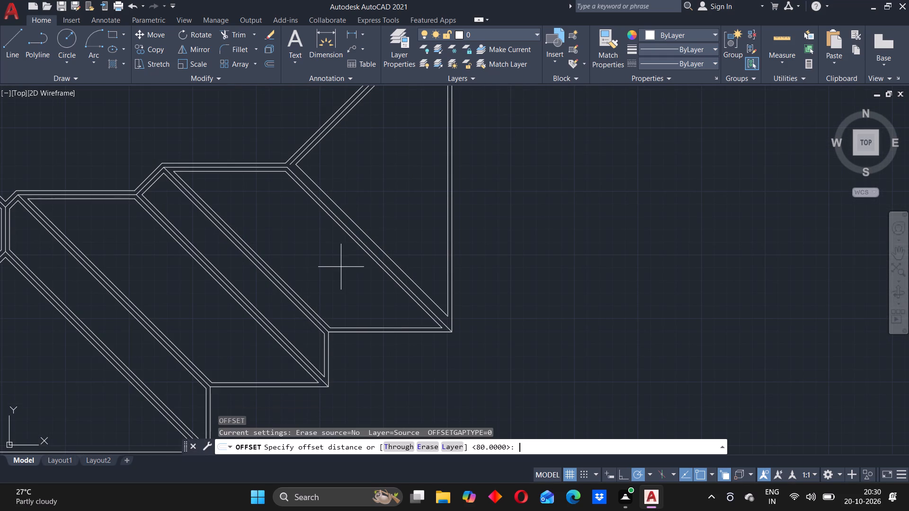
key(Return)
click(383, 259)
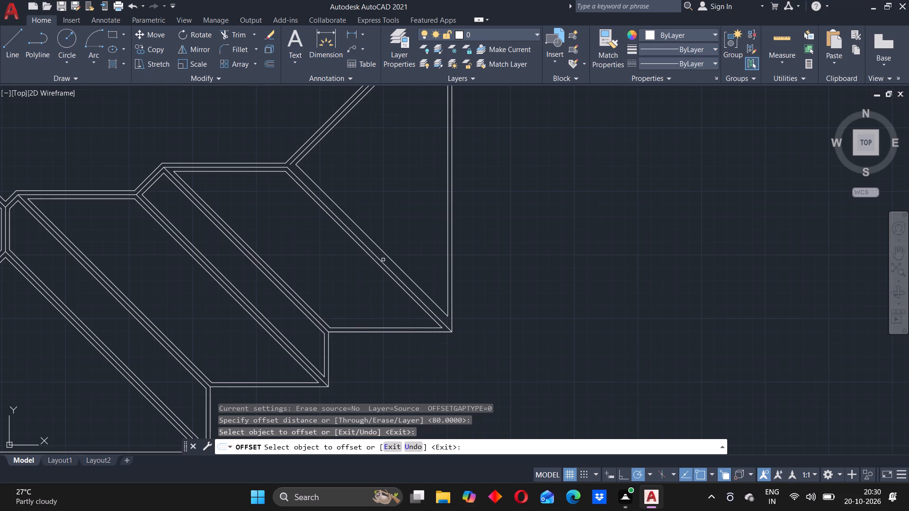
click(383, 260)
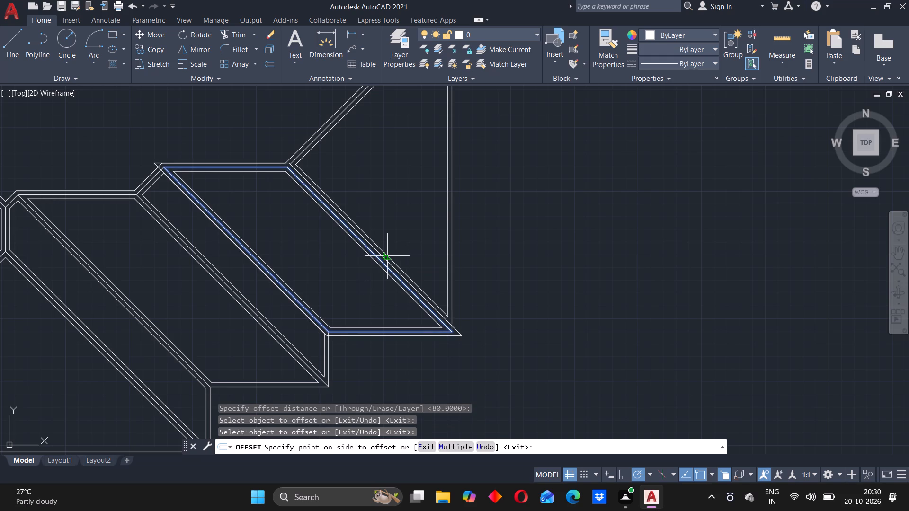
click(384, 254)
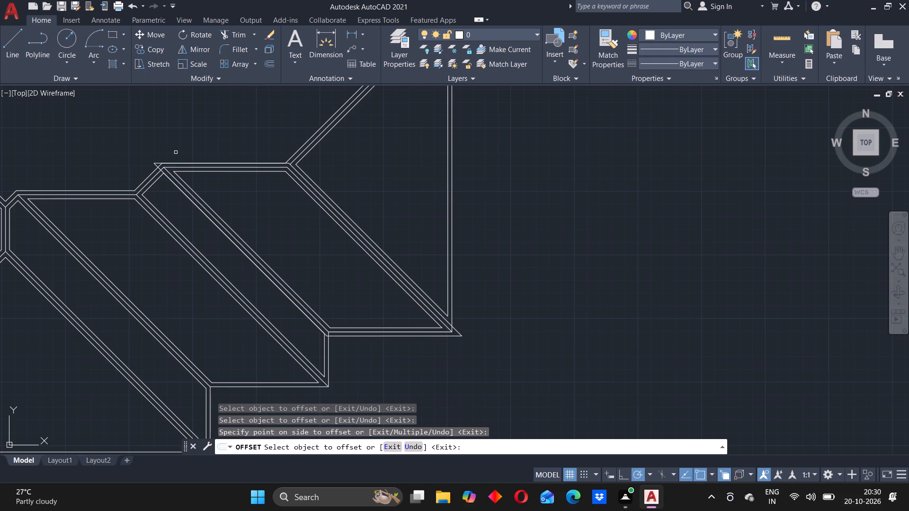
Trim the new outer outline's corner piece where the horizontal ridge meets the top of the fifth diagonal.
scroll(225, 171, up, 1)
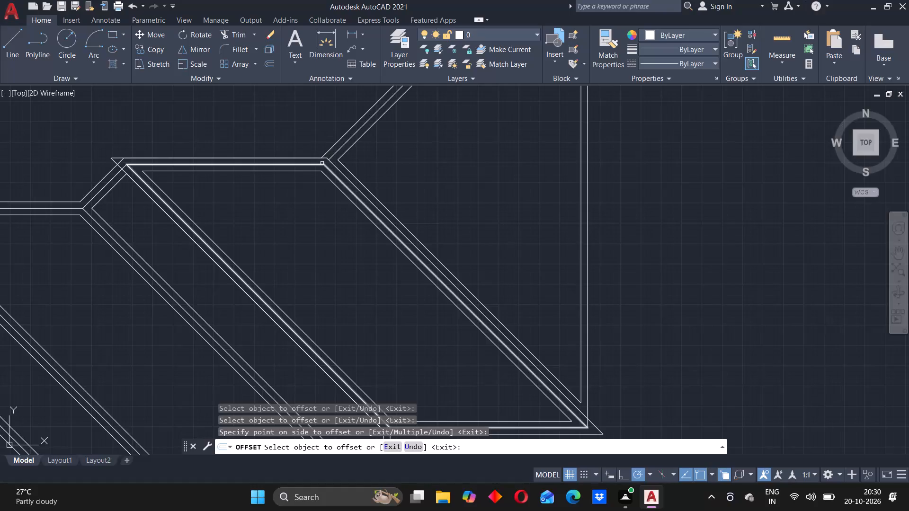
key(Escape)
text(tr)
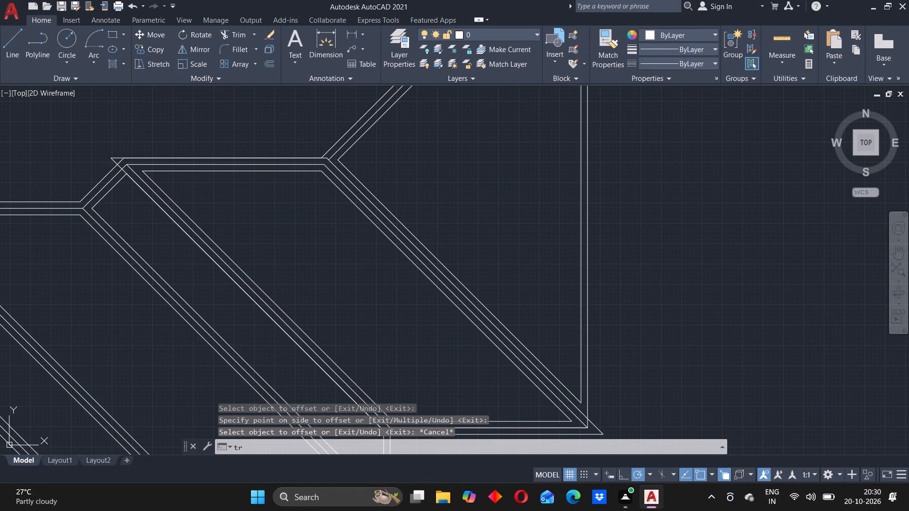
key(Return)
scroll(321, 169, up, 2)
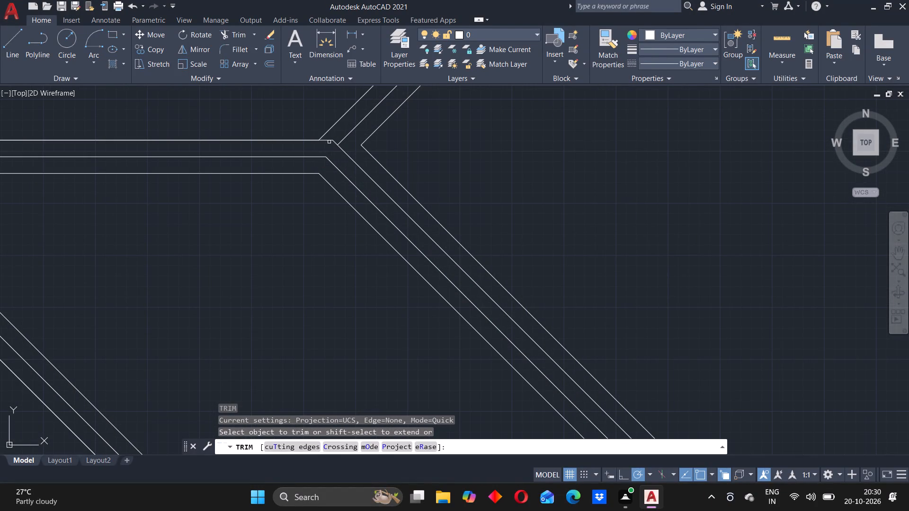
click(330, 141)
scroll(317, 154, down, 4)
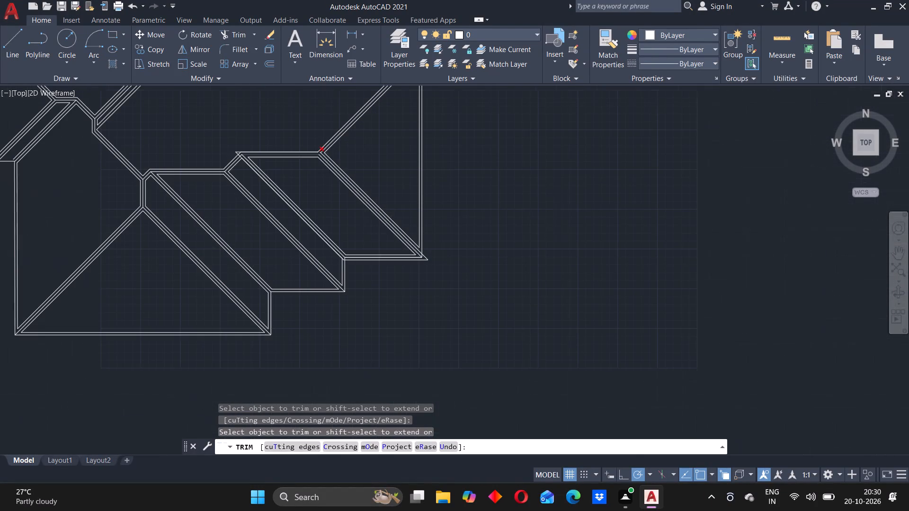
key(Escape)
Remove the fifth diagonal's old upper offset line with Trim, keeping the new line beside its centre line.
scroll(352, 164, up, 1)
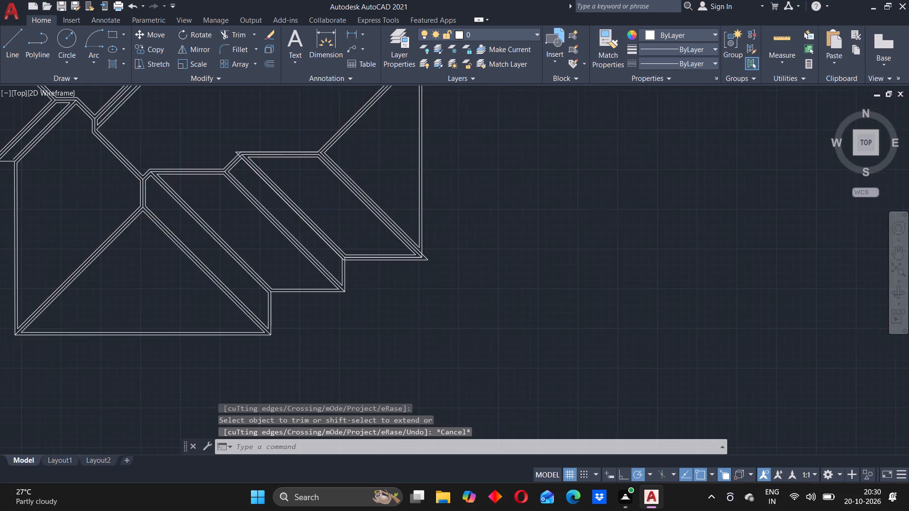
scroll(352, 164, up, 2)
text(tr)
key(Return)
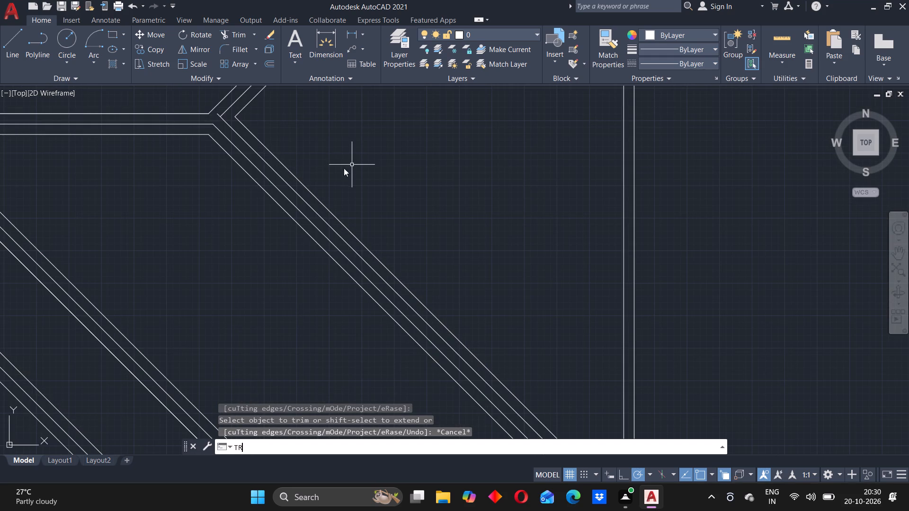
click(306, 187)
scroll(326, 165, down, 2)
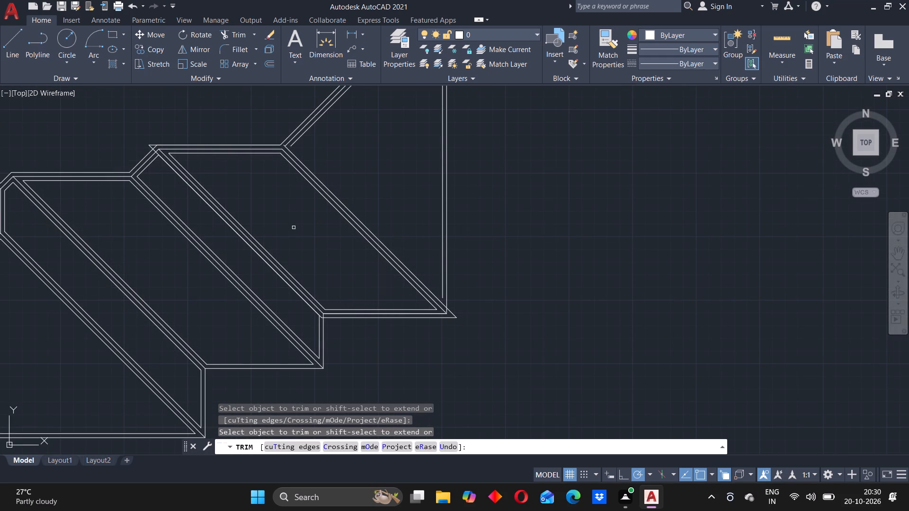
key(Escape)
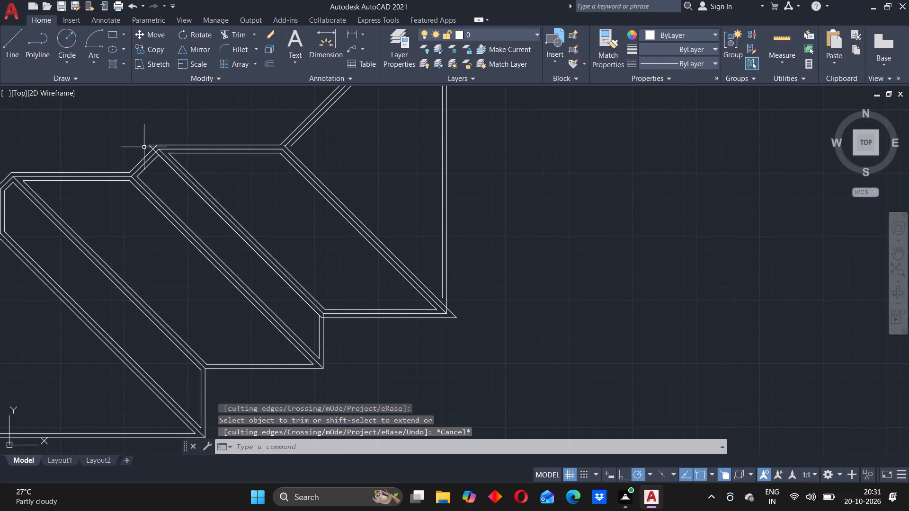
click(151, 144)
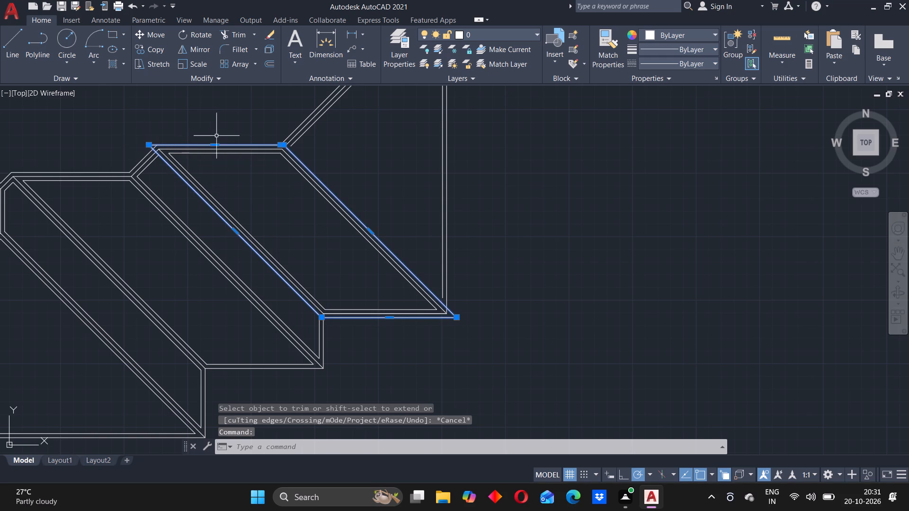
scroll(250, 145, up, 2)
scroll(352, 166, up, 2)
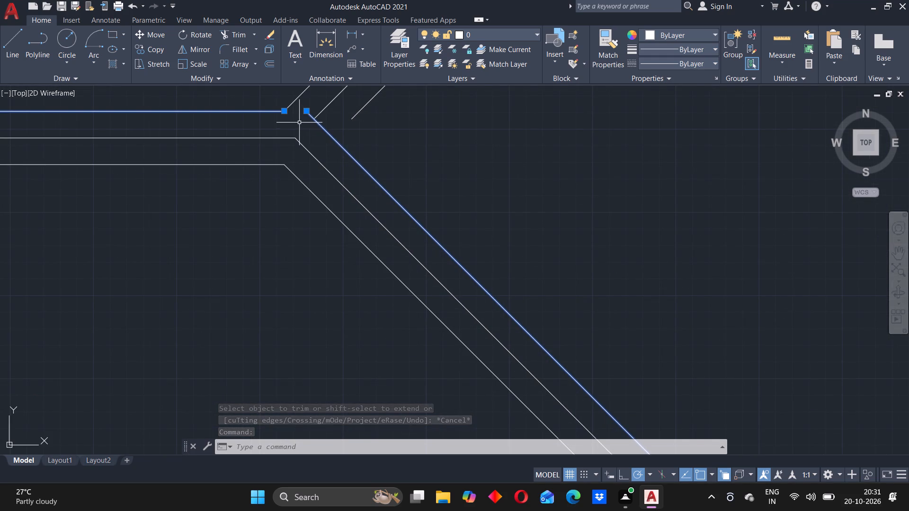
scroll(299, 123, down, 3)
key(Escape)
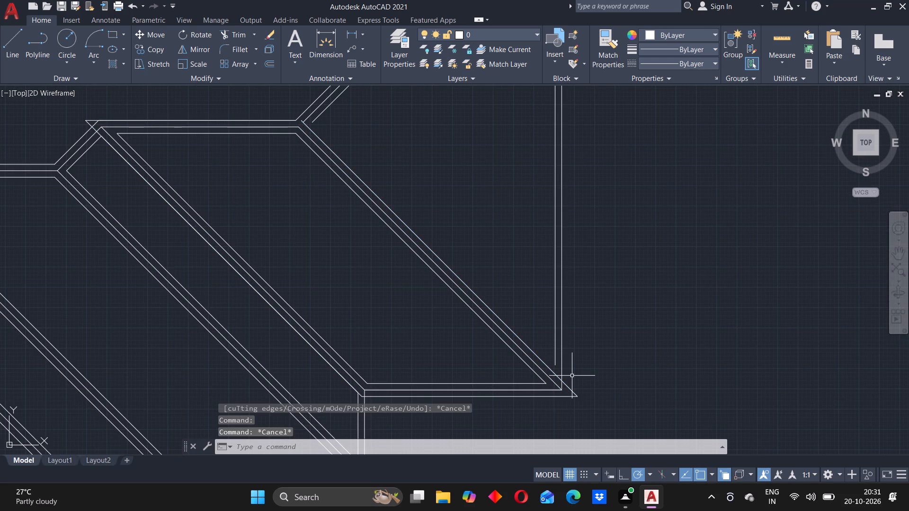
Trim the new outline's overrun past the southeast corner and erase its leftover run along the south edge, fourth diagonal and ridge.
text(tr)
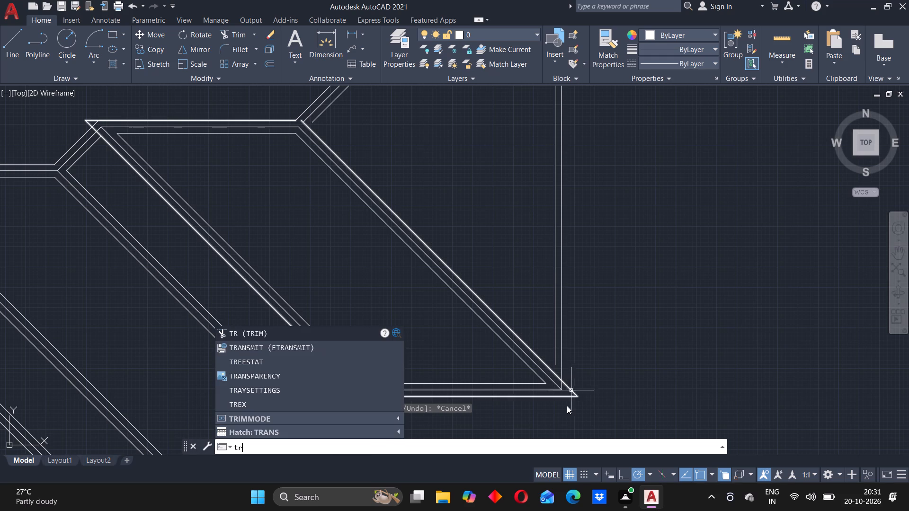
key(Return)
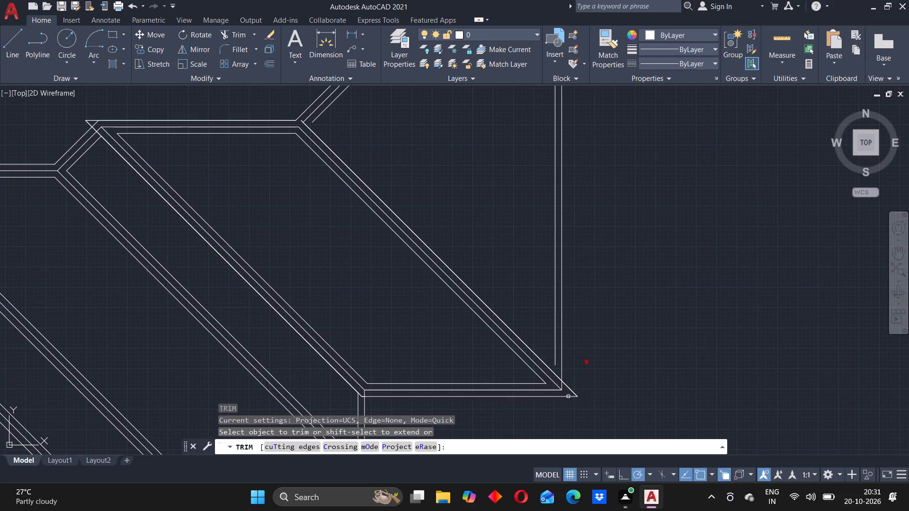
click(573, 391)
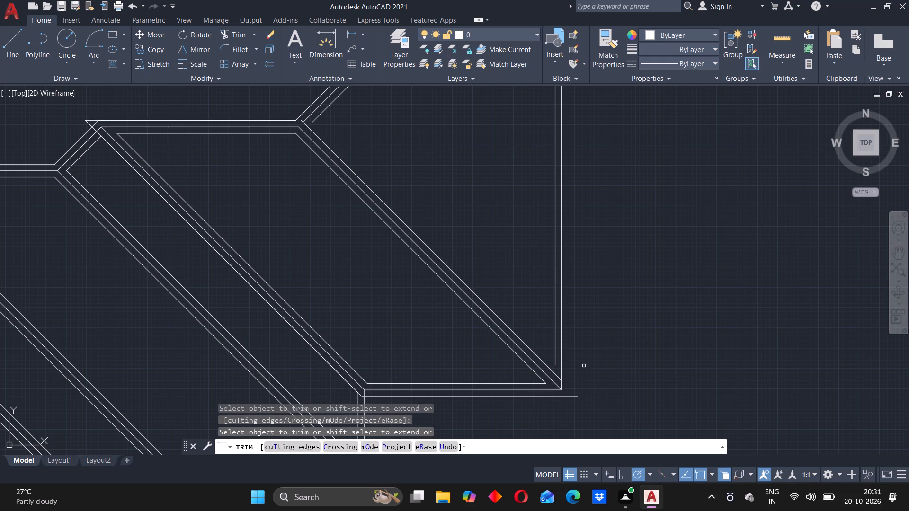
key(Escape)
click(566, 397)
key(Delete)
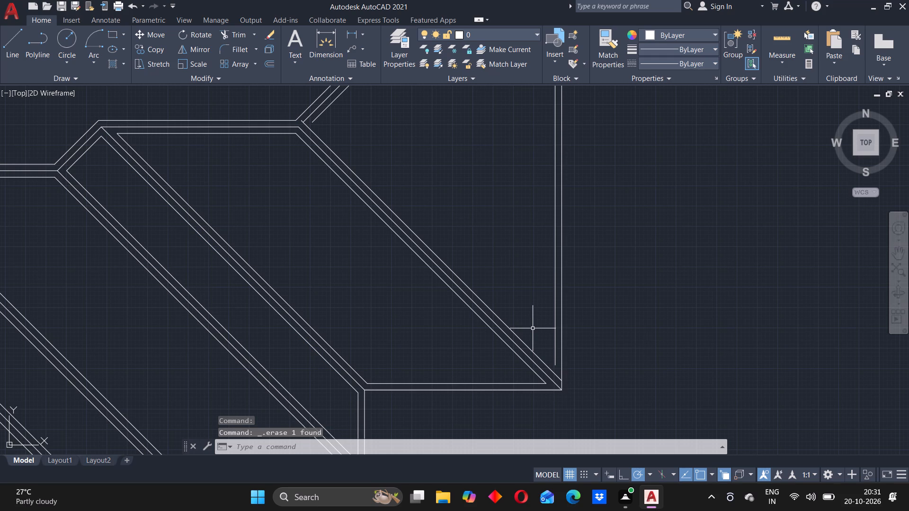
Fillet the fifth diagonal's upper offset to the inner line of the east edge with zero radius.
key(f)
key(Return)
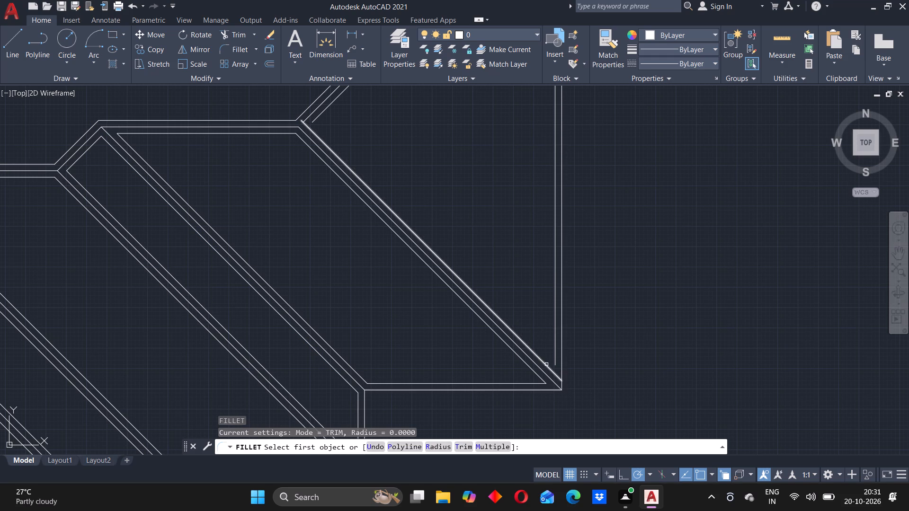
click(546, 364)
click(556, 355)
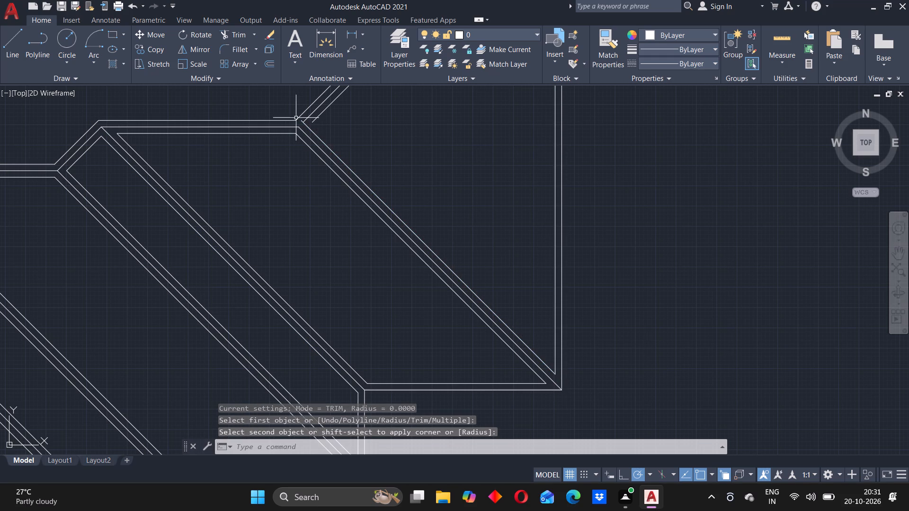
Fillet the northeast diagonal's lower offset and centre line to the fifth diagonal's matching lines at the ridge end, using zero radius.
middle_drag(332, 139, 319, 258)
key(Return)
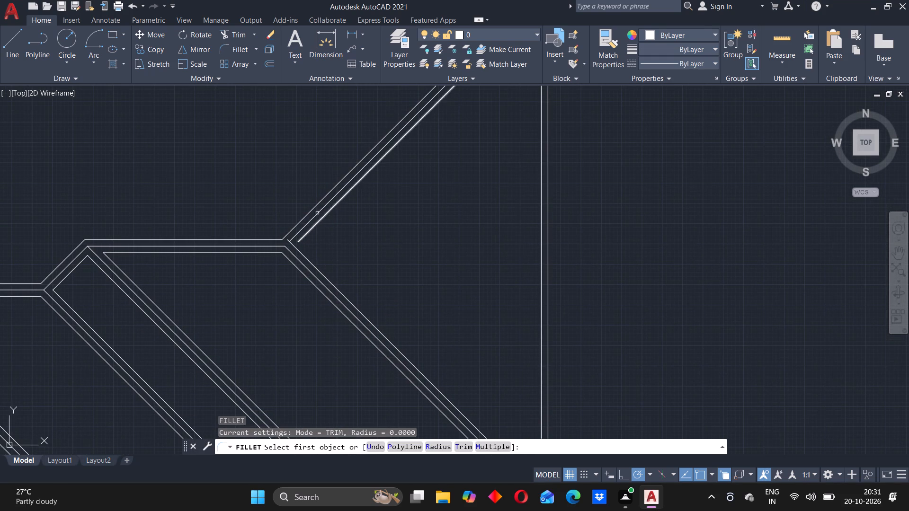
click(314, 228)
click(309, 258)
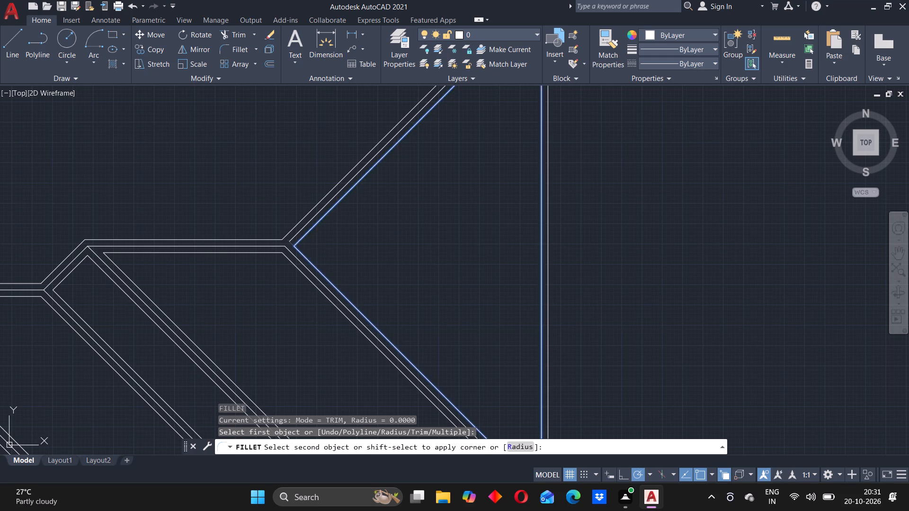
key(Return)
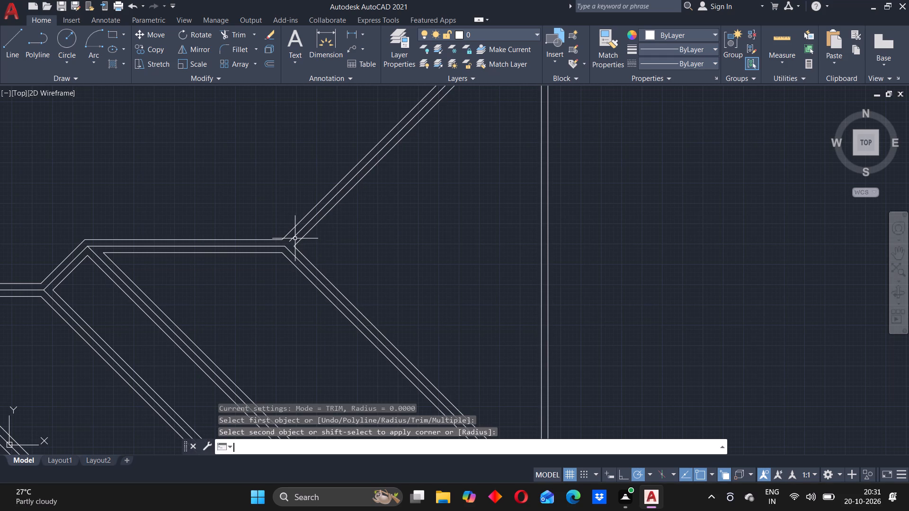
click(294, 235)
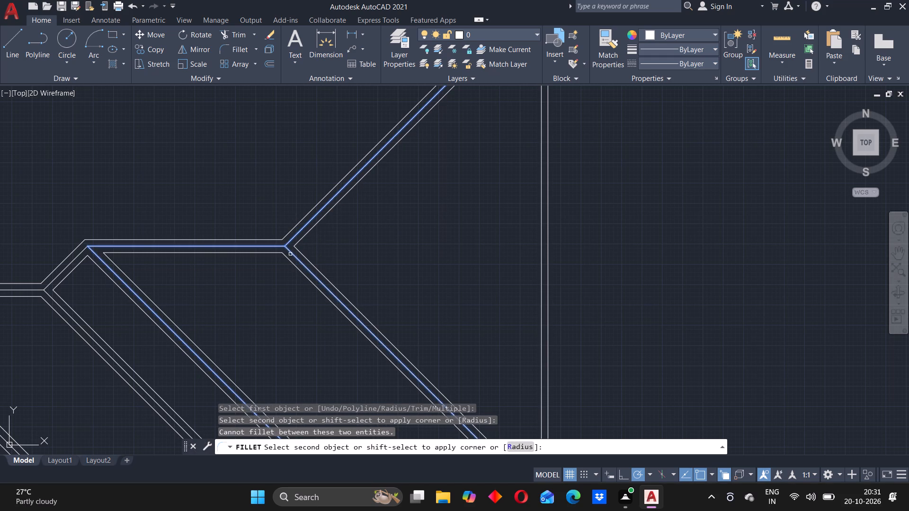
click(290, 254)
Offset the roof's outer boundary 80 units inward, starting from the long north edge.
scroll(321, 248, down, 1)
middle_drag(416, 233, 410, 244)
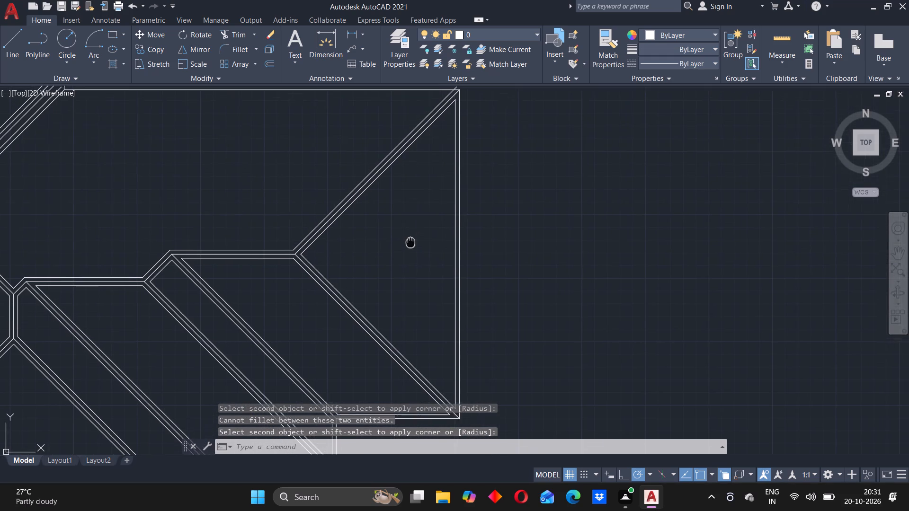
middle_drag(410, 244, 402, 244)
middle_drag(373, 249, 475, 196)
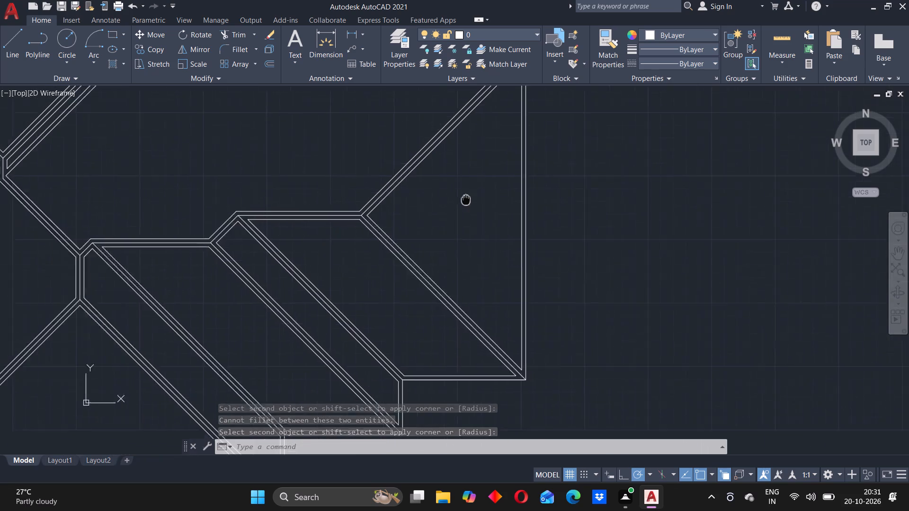
middle_drag(475, 196, 520, 167)
scroll(390, 212, down, 3)
middle_drag(336, 217, 364, 326)
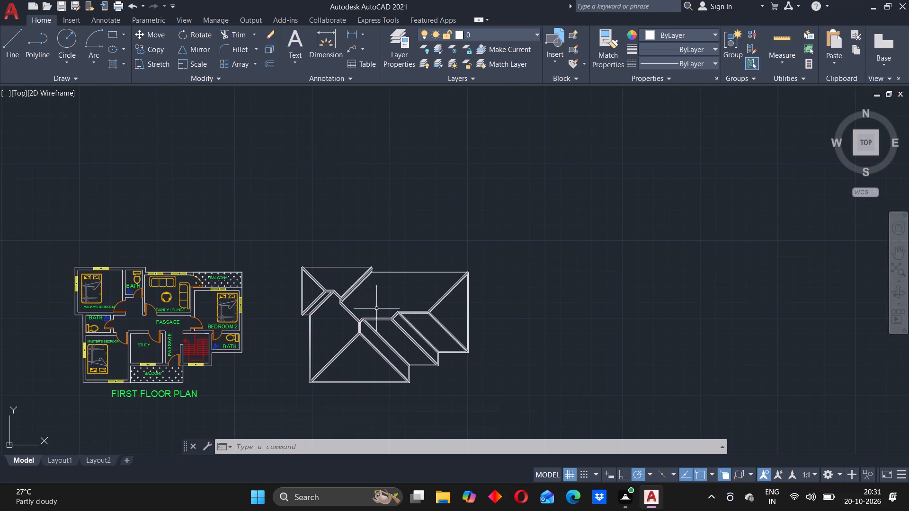
scroll(378, 307, up, 3)
middle_drag(402, 216, 396, 238)
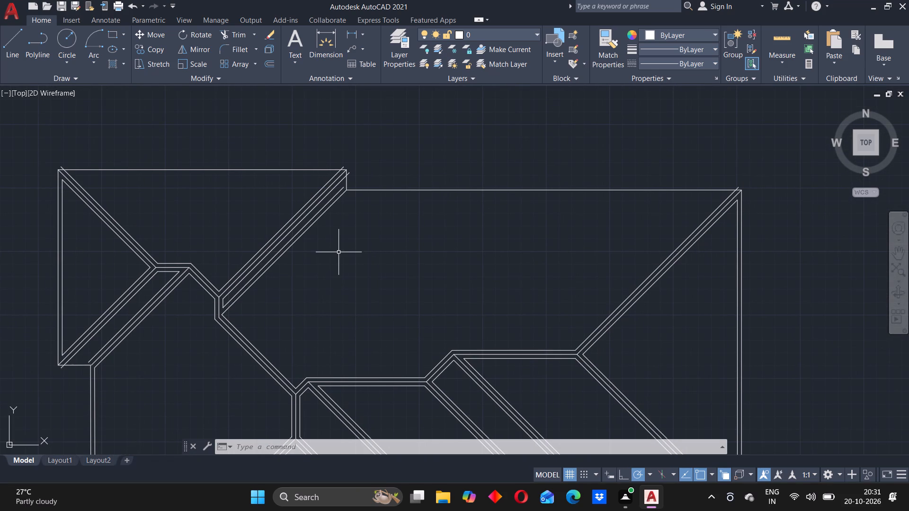
key(o)
key(Return)
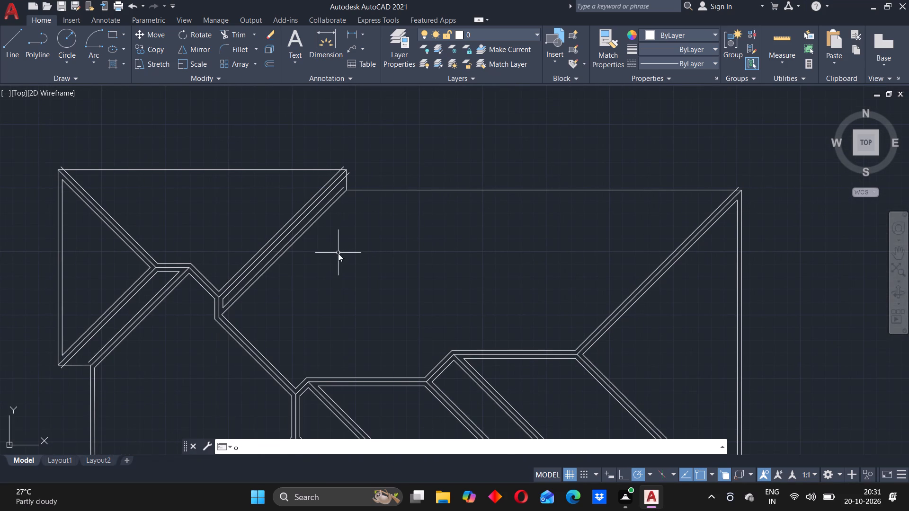
key(Return)
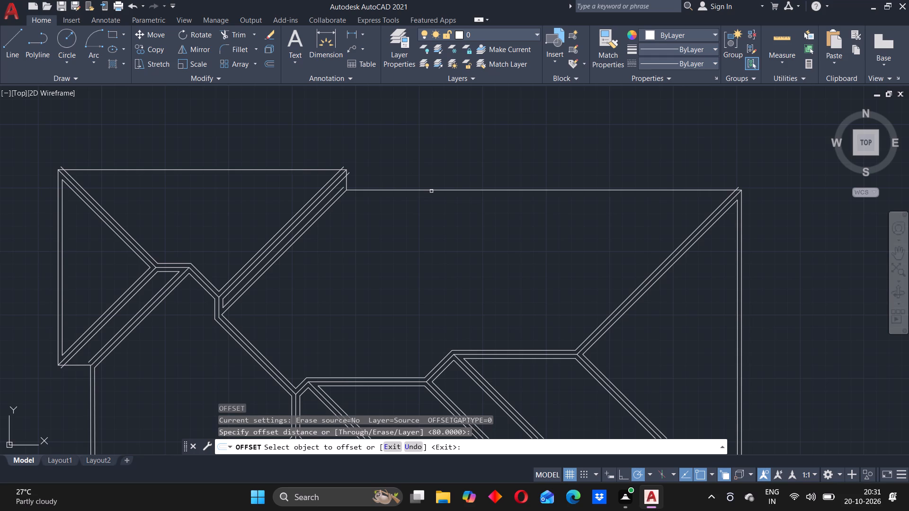
click(436, 191)
click(432, 219)
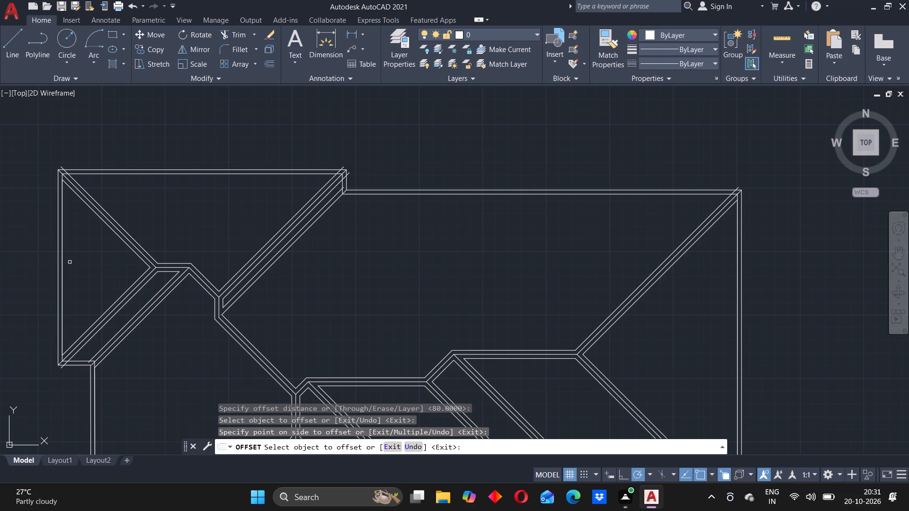
key(Escape)
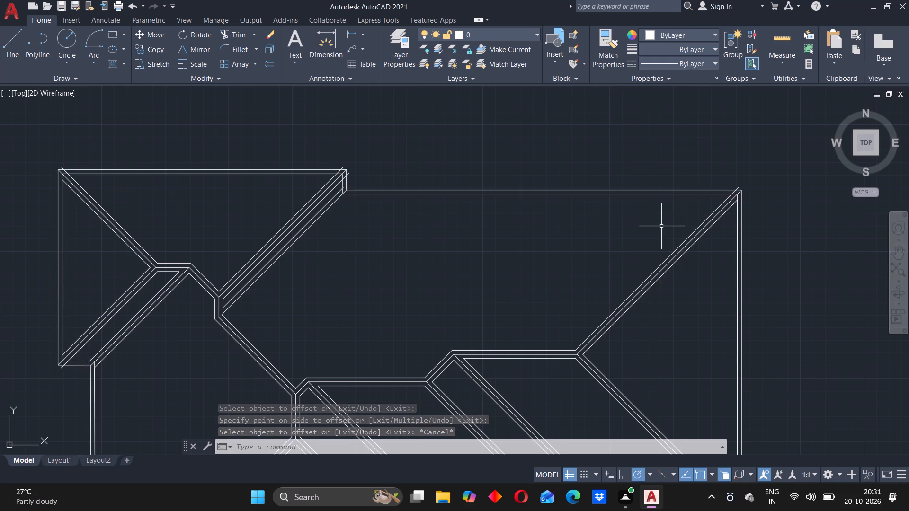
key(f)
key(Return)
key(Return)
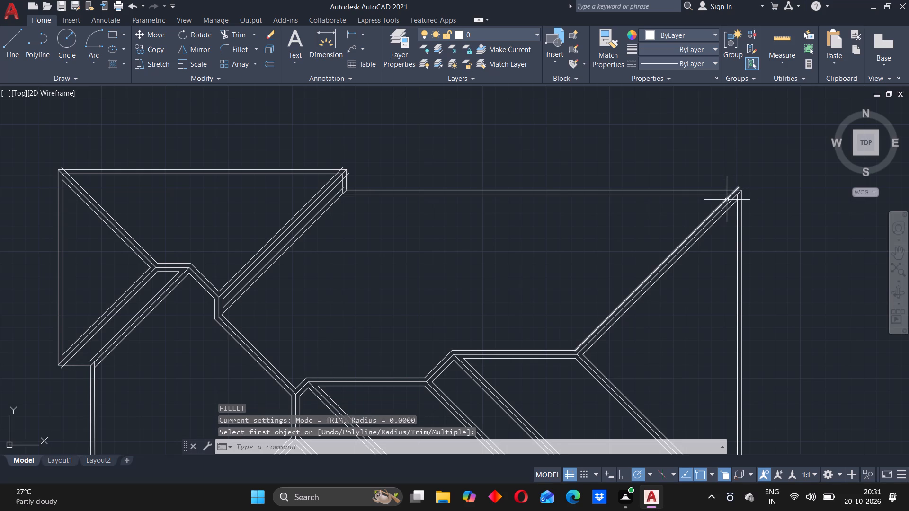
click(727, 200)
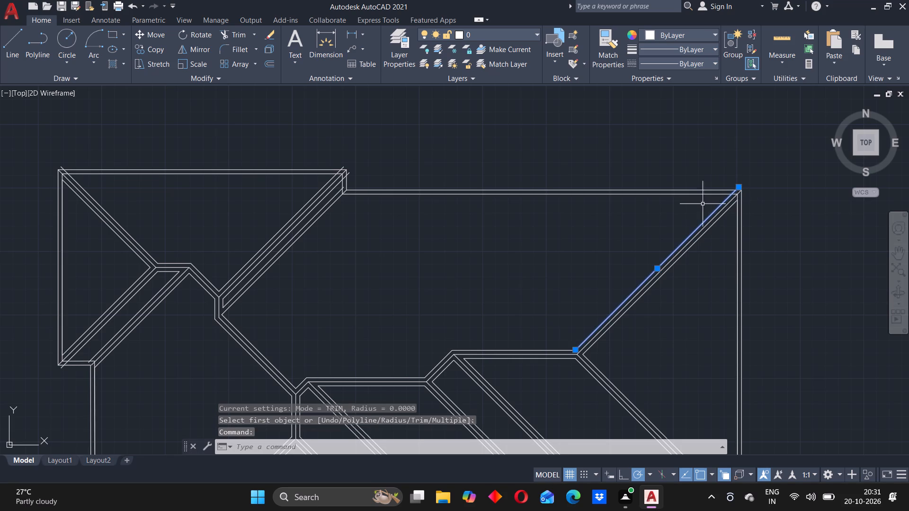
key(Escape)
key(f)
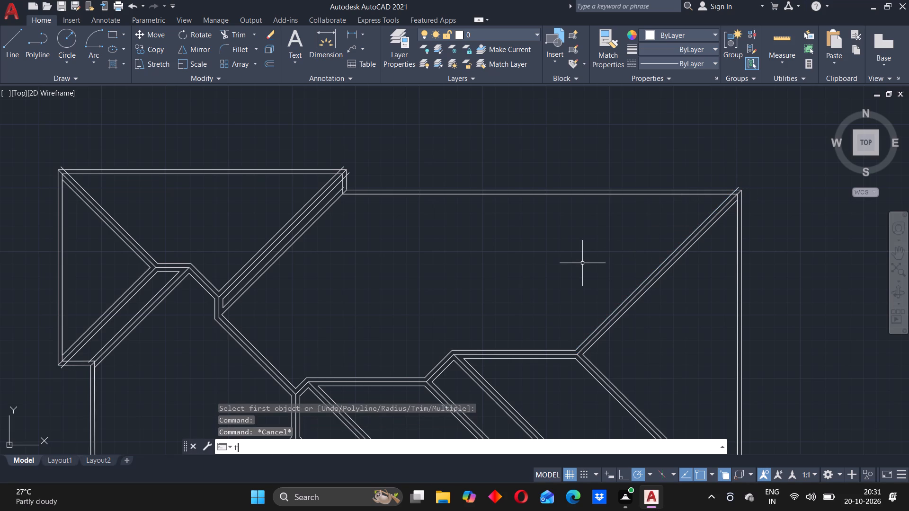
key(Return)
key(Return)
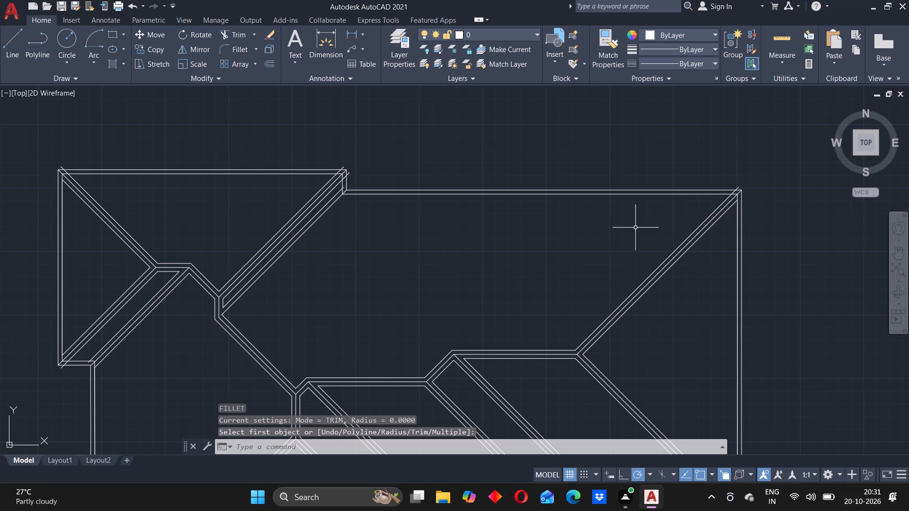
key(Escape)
Fillet the long north edge's inner line to the northeast diagonal's upper offset and the valley diagonal's lower line with zero radius.
key(f)
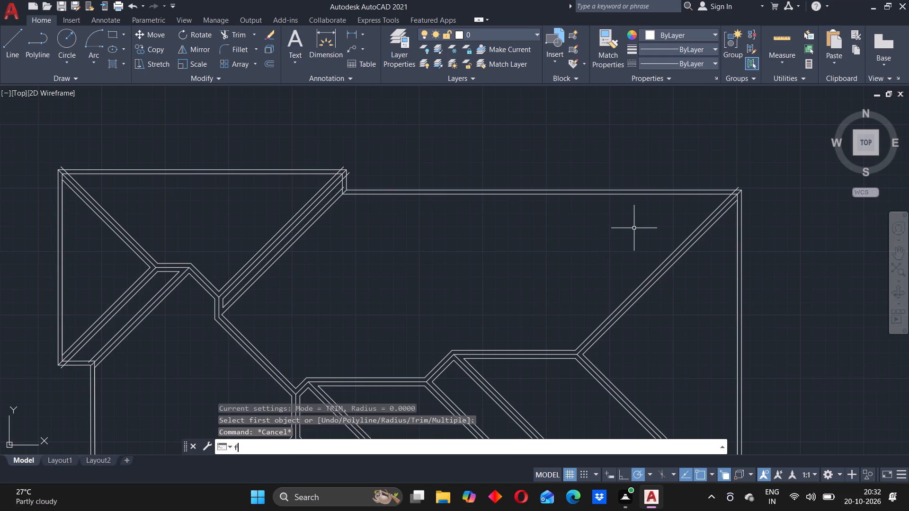
key(Return)
click(713, 194)
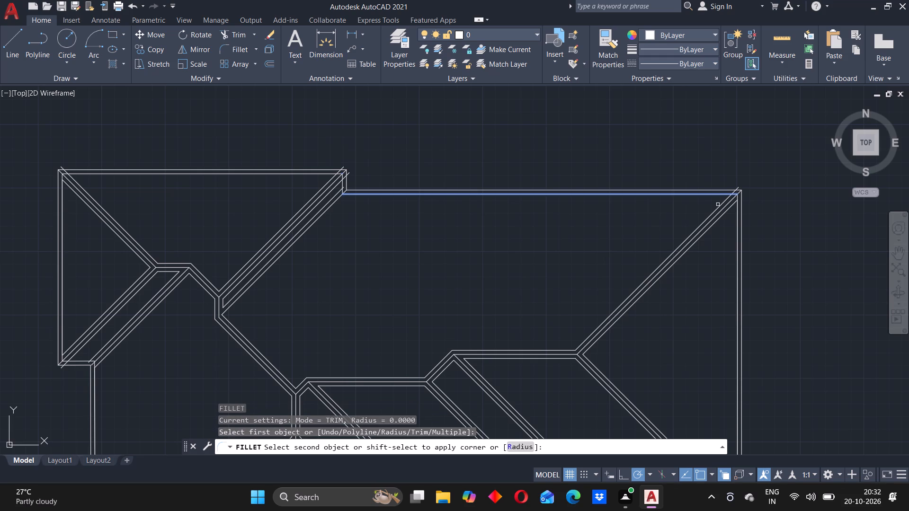
click(718, 205)
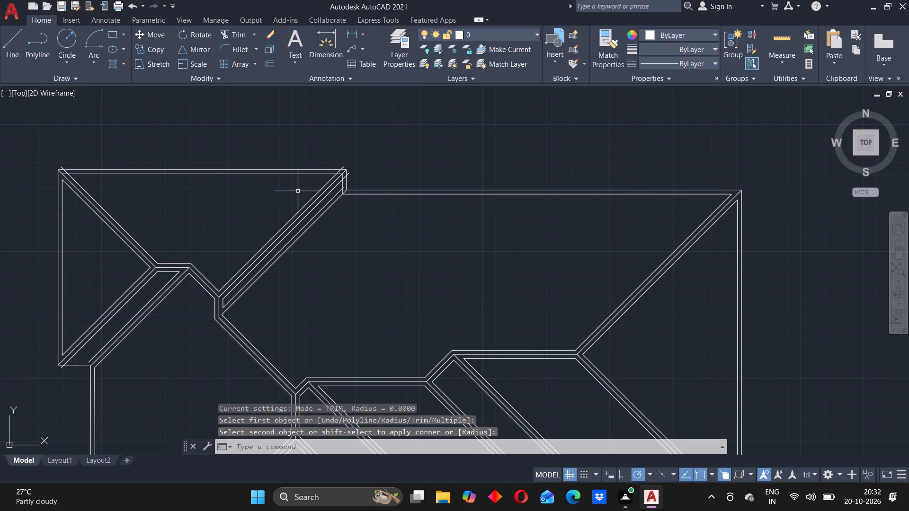
key(Return)
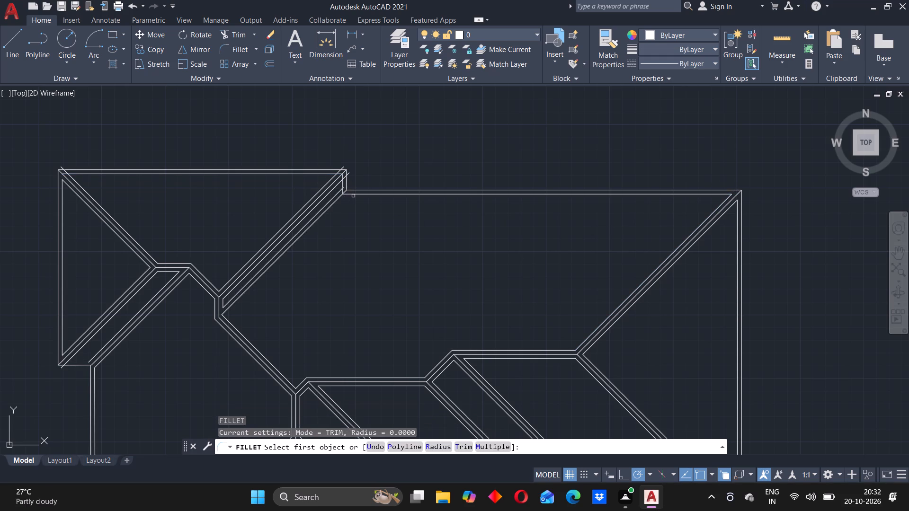
click(356, 194)
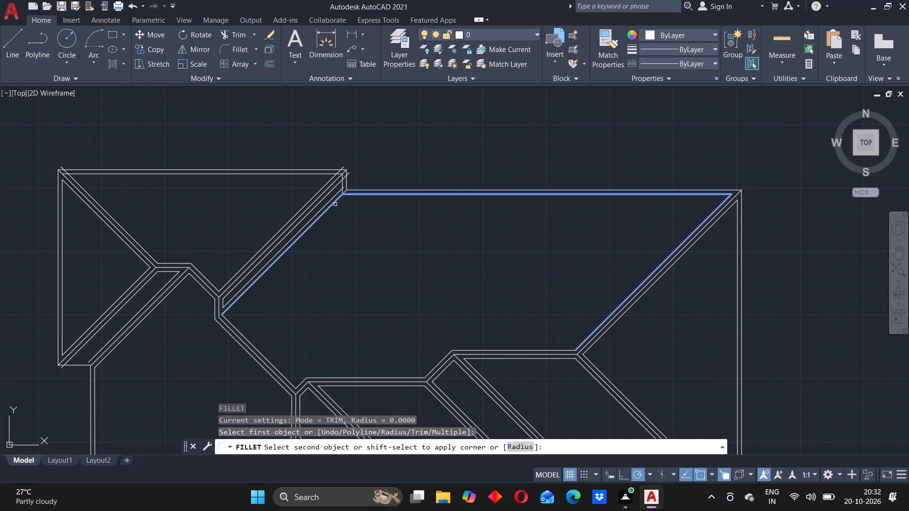
click(335, 204)
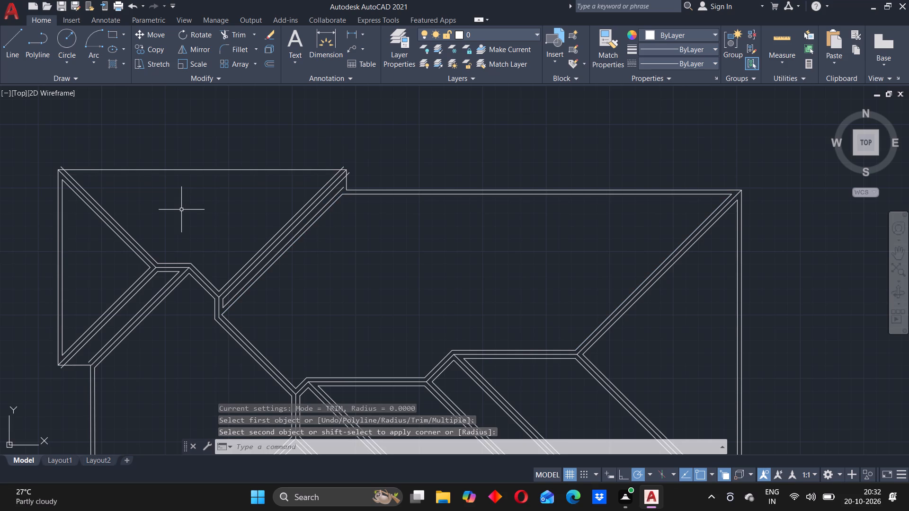
Offset the roof's outer boundary 80 units inward again, from the northwest wing's north edge.
key(o)
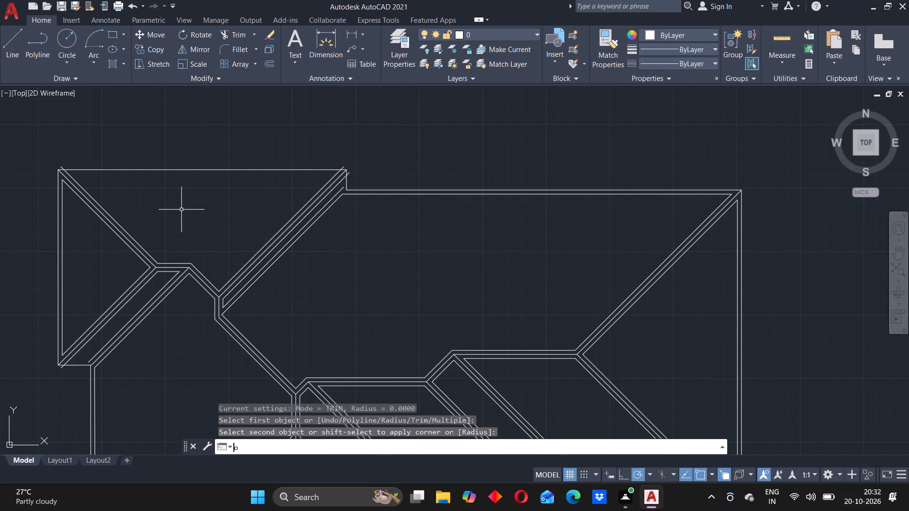
key(Return)
key(Return)
click(208, 168)
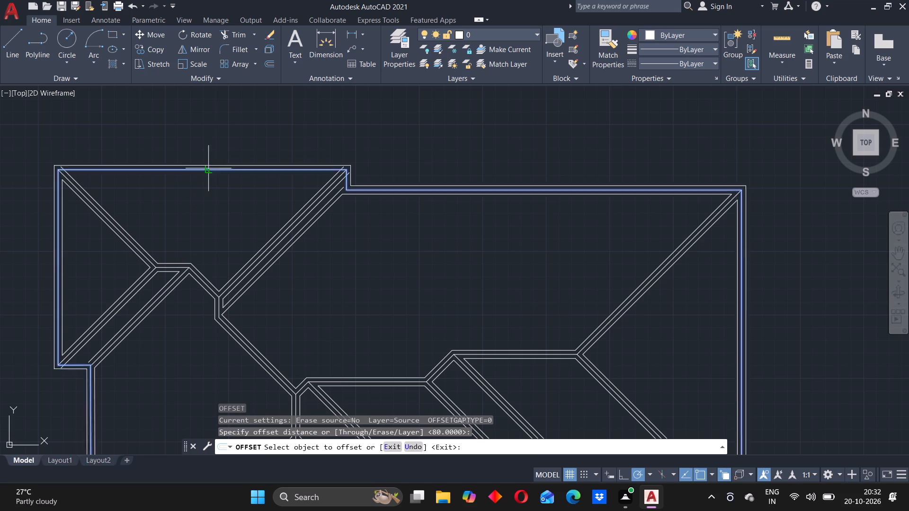
click(207, 193)
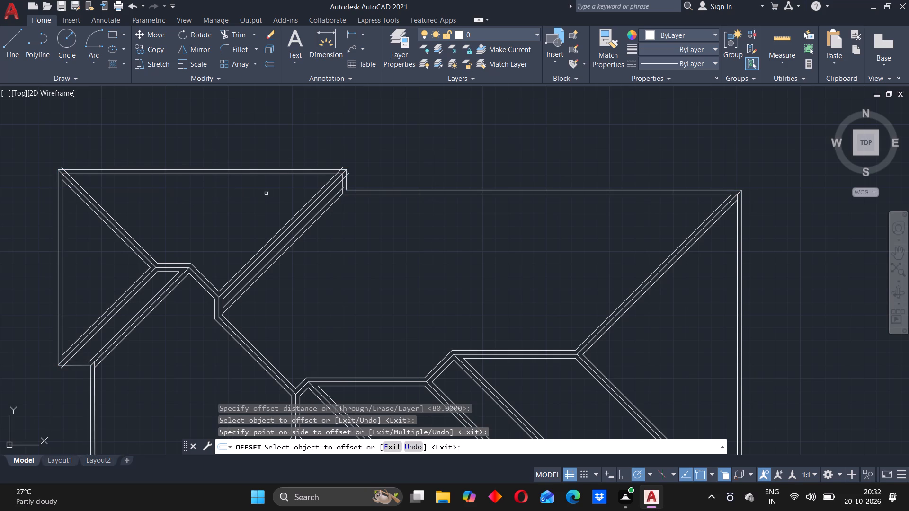
key(Escape)
Fillet both ends of the northwest wing's inner north line to the adjoining diagonals' upper offset lines with zero radius.
scroll(298, 182, up, 1)
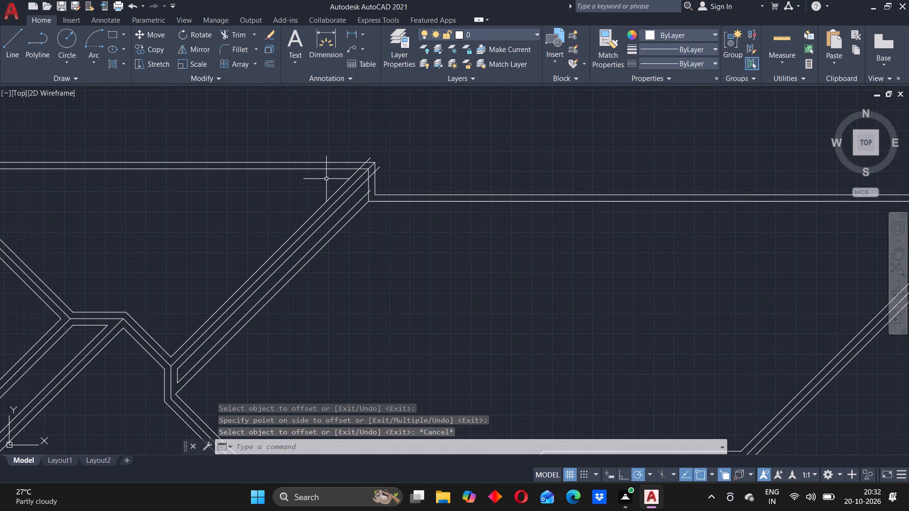
key(f)
key(Return)
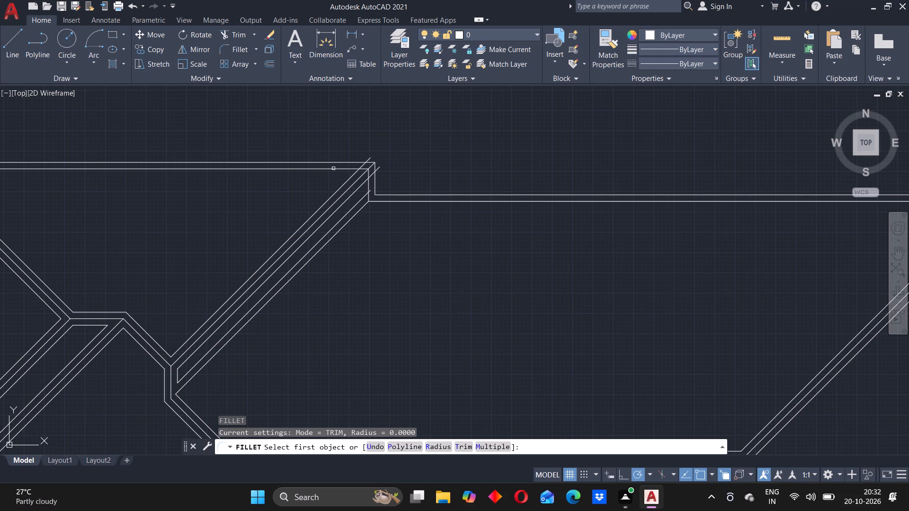
click(337, 169)
click(345, 181)
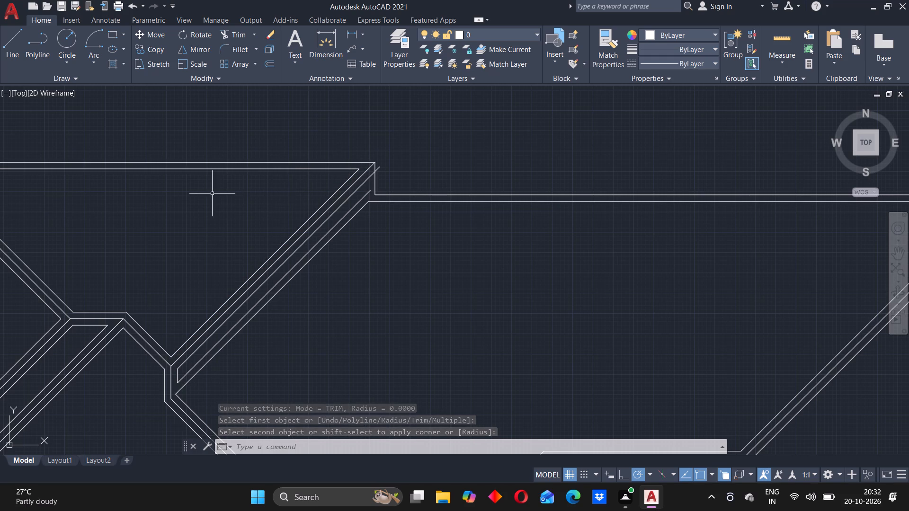
middle_drag(166, 204, 337, 191)
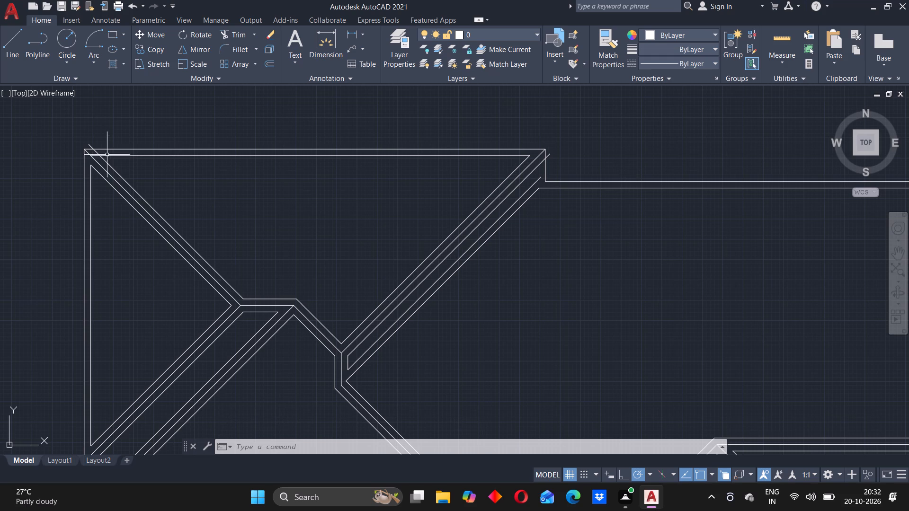
key(Return)
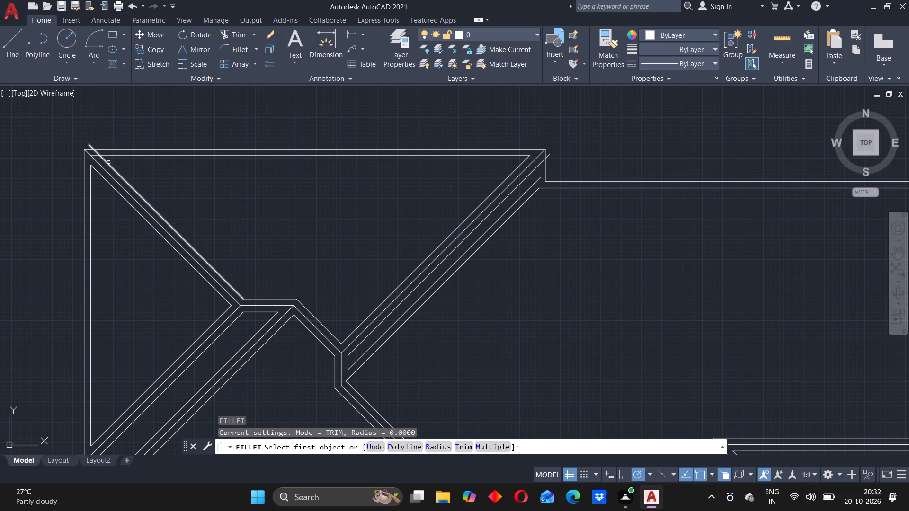
click(118, 156)
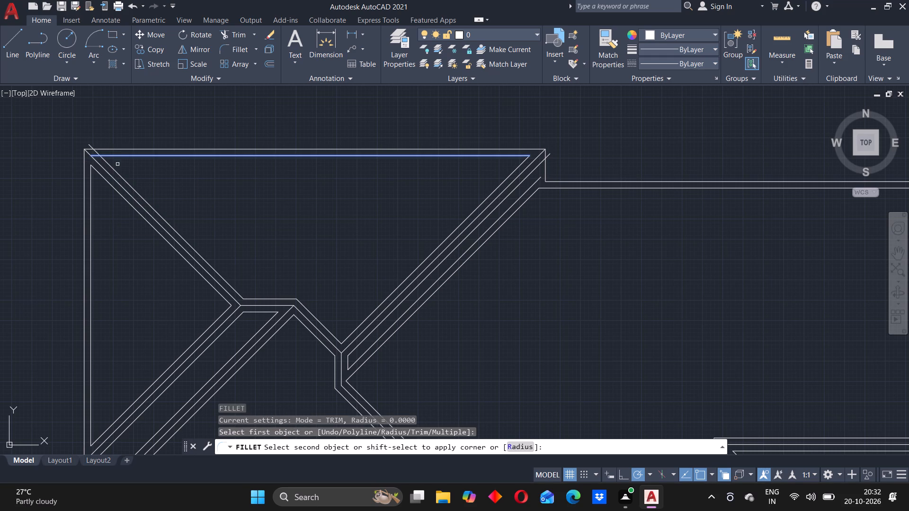
click(116, 169)
Offset the roof's outer boundary 80 units inward, starting from the short east edge of the northwest wing.
middle_drag(381, 209, 332, 208)
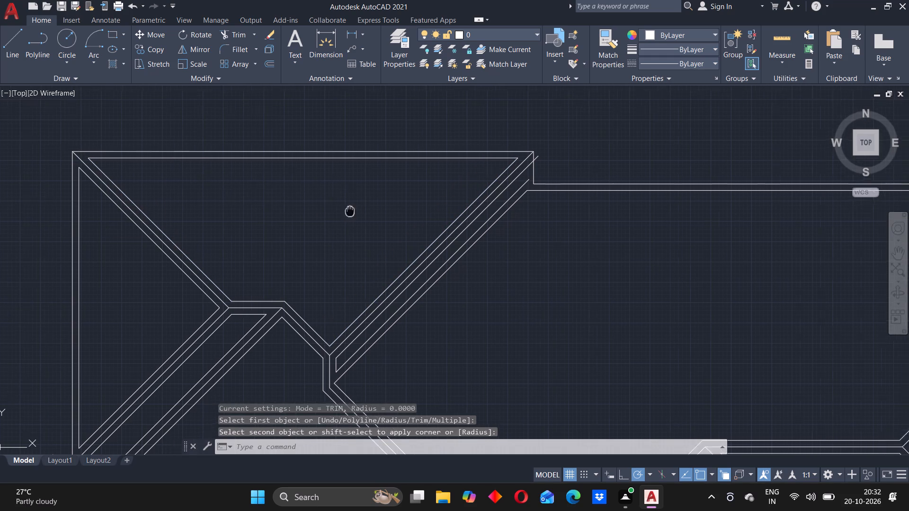
middle_drag(332, 208, 194, 212)
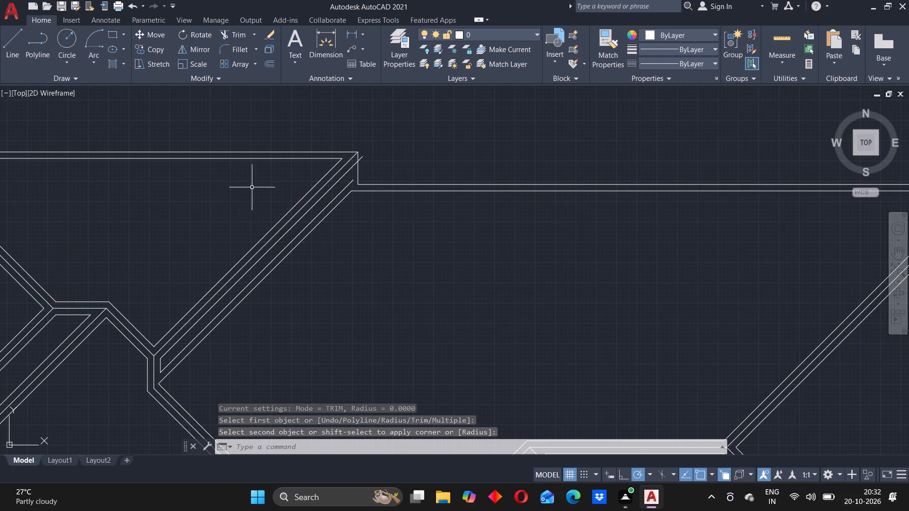
middle_drag(251, 187, 237, 195)
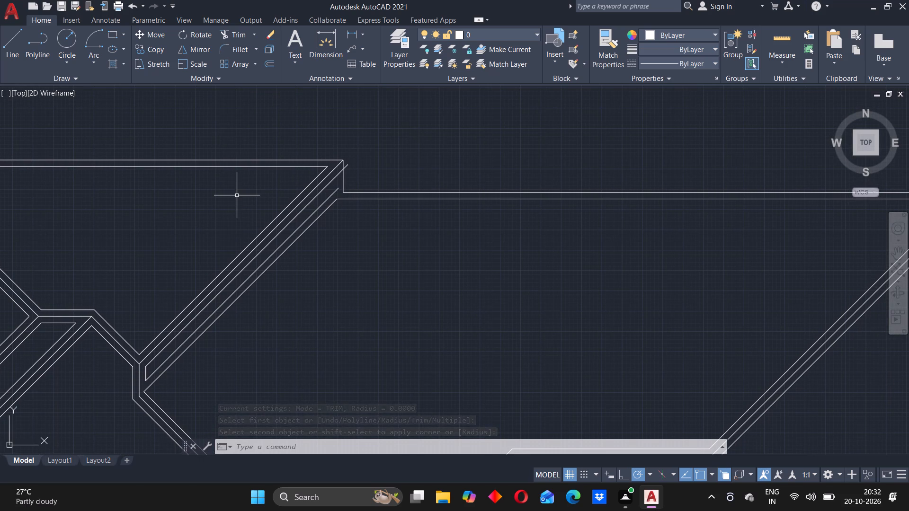
key(o)
key(Return)
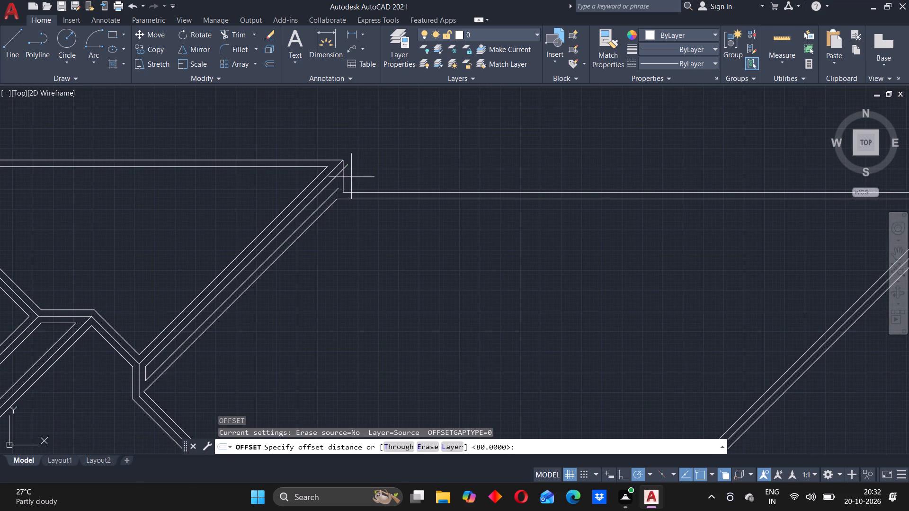
key(Return)
click(343, 179)
click(335, 184)
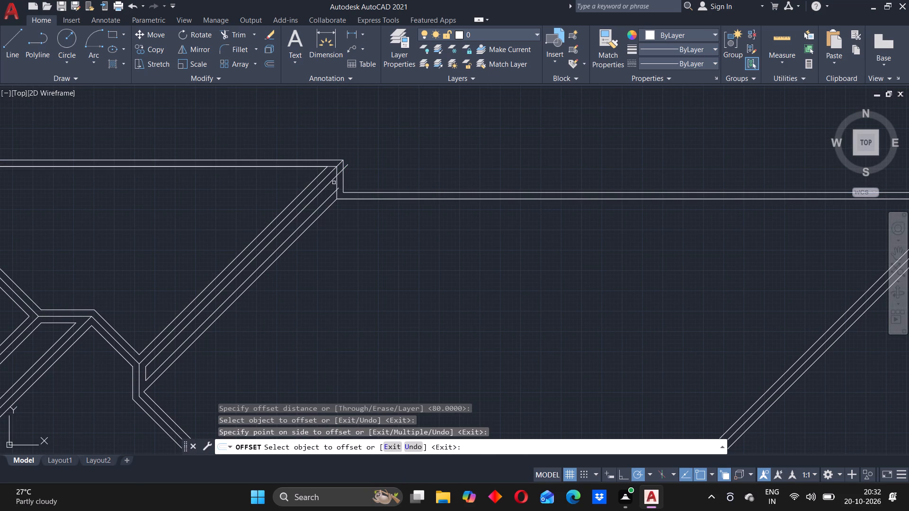
key(Escape)
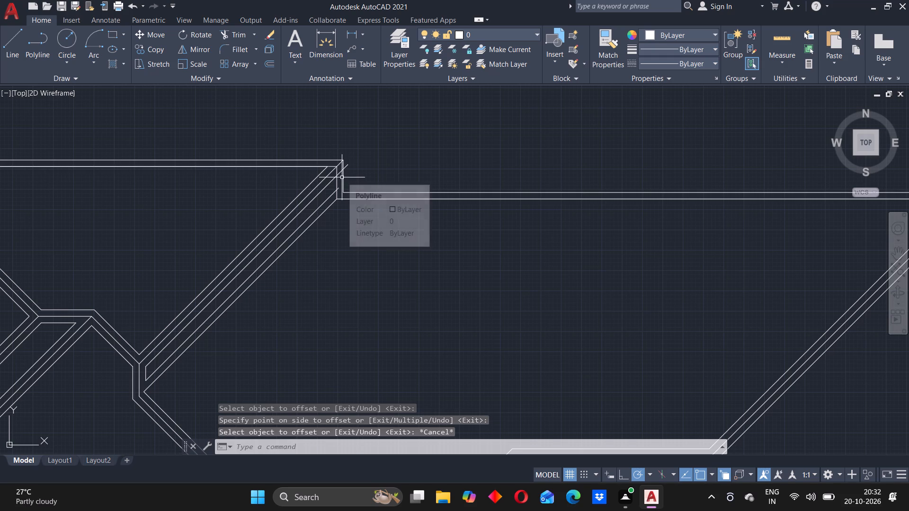
Fillet the short east edge's inner line with zero radius to the northeast diagonal's lower offset and the adjacent valley diagonal's upper offset.
key(f)
key(Return)
scroll(334, 183, up, 2)
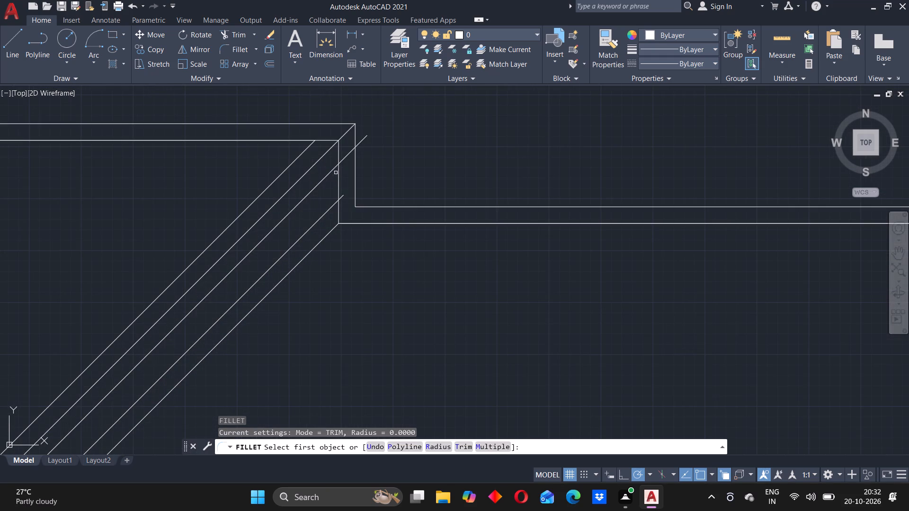
click(336, 167)
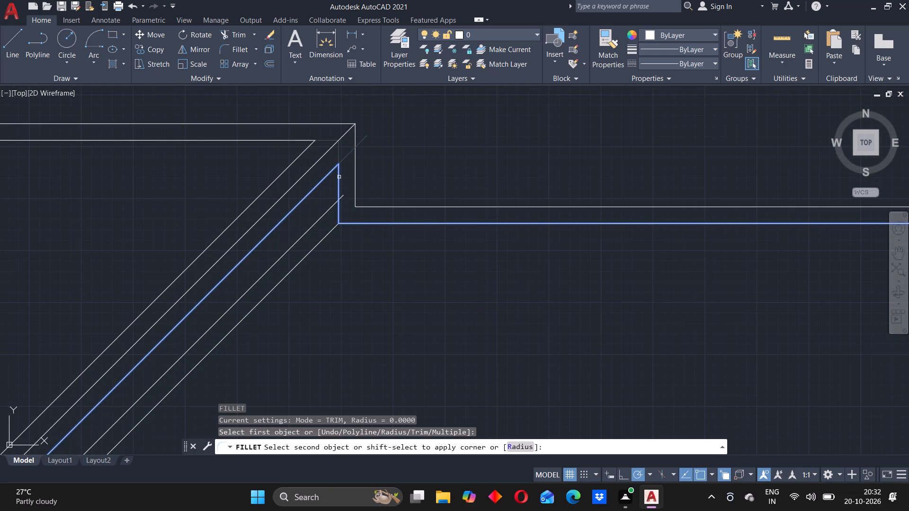
click(339, 175)
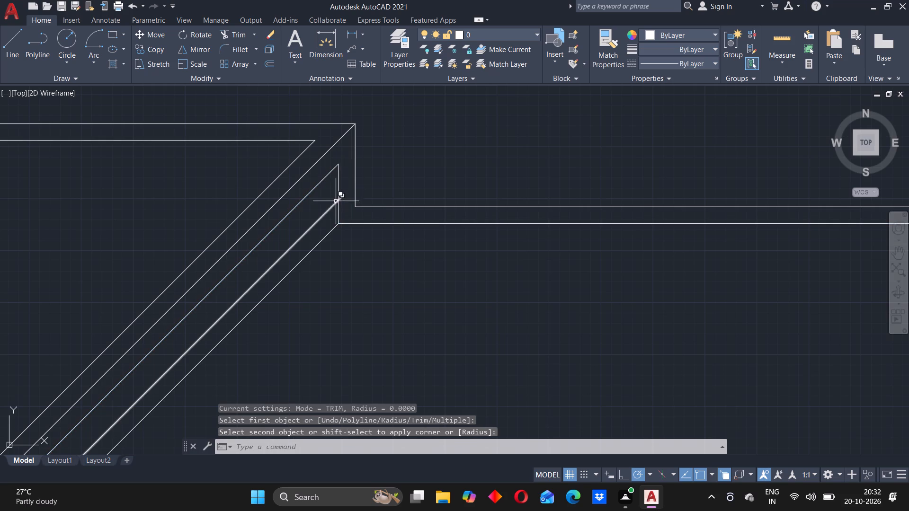
scroll(318, 212, down, 3)
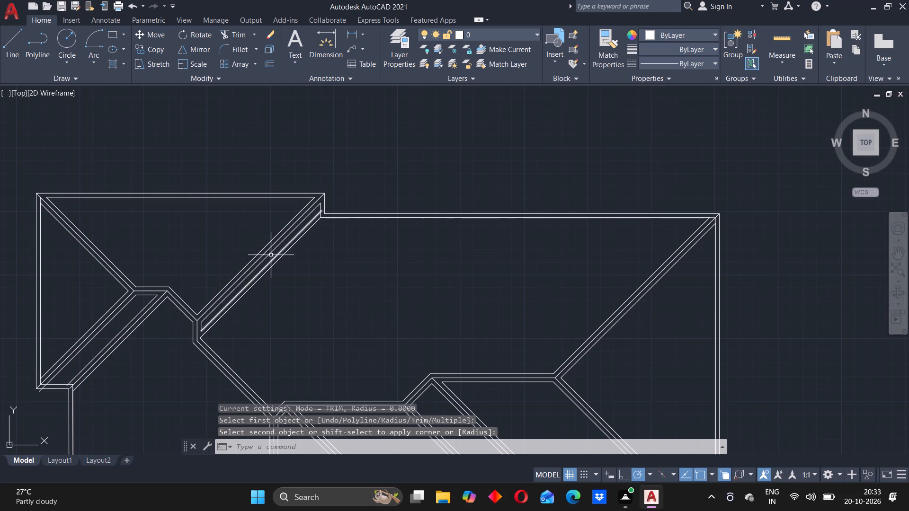
scroll(275, 251, up, 2)
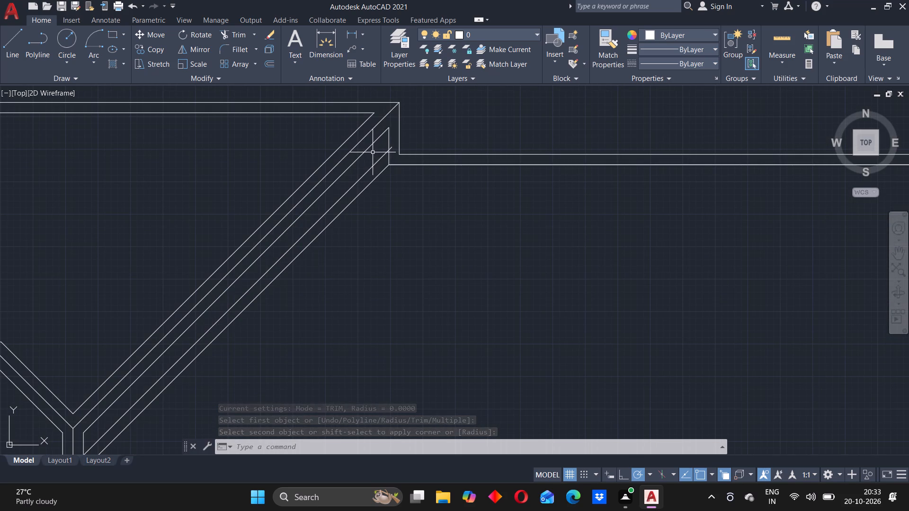
key(Return)
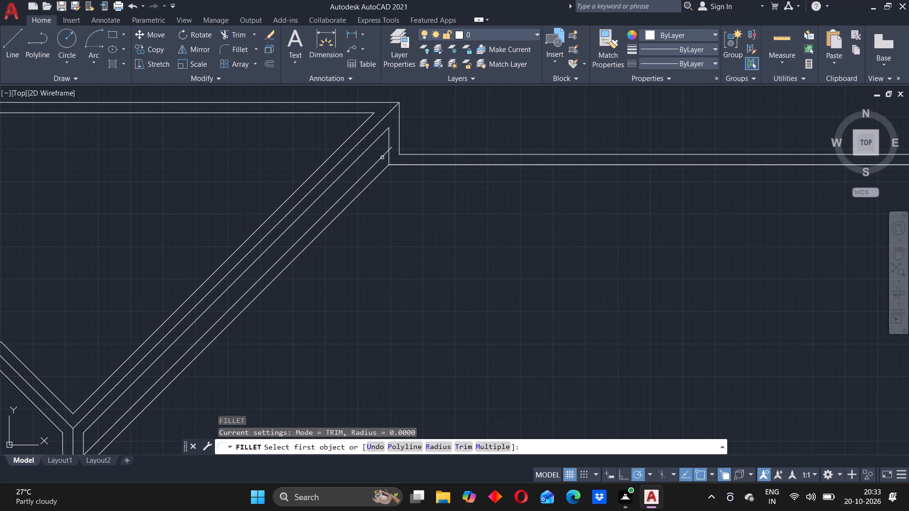
click(382, 158)
click(388, 143)
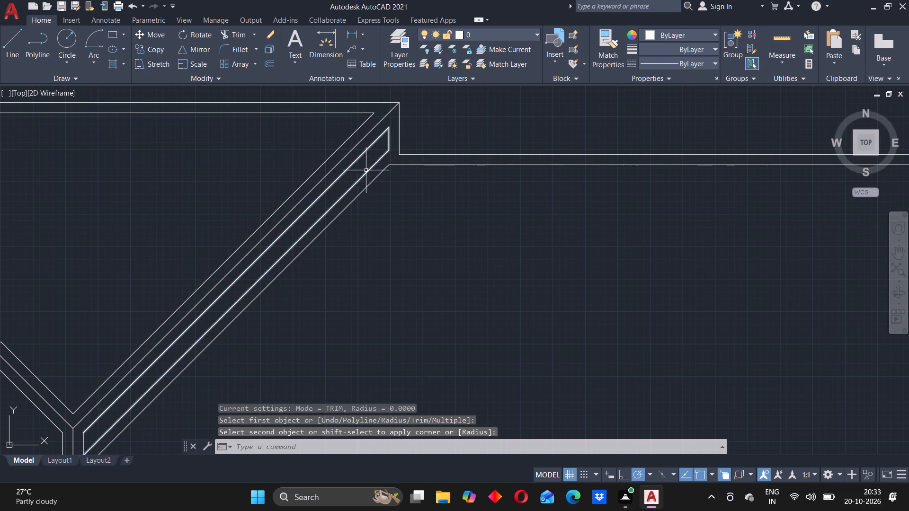
Examine the whole roof plan's hip, valley, ridge and boundary lines beside the first floor plan.
scroll(365, 170, down, 3)
middle_drag(423, 252, 389, 220)
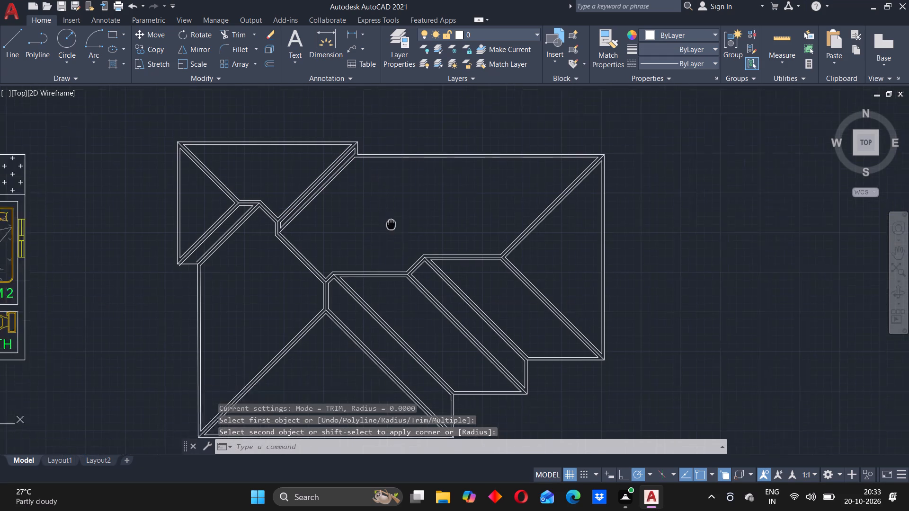
middle_drag(389, 220, 347, 176)
middle_drag(305, 183, 358, 264)
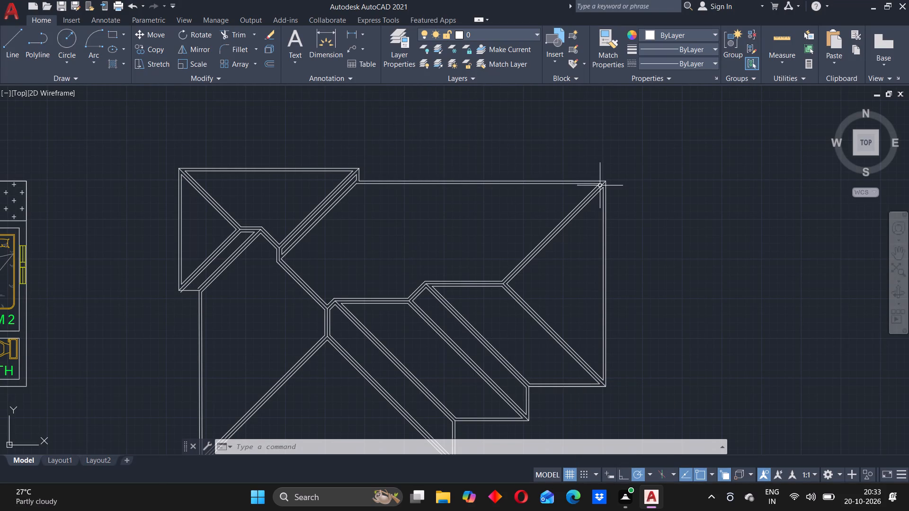
middle_drag(377, 255, 409, 248)
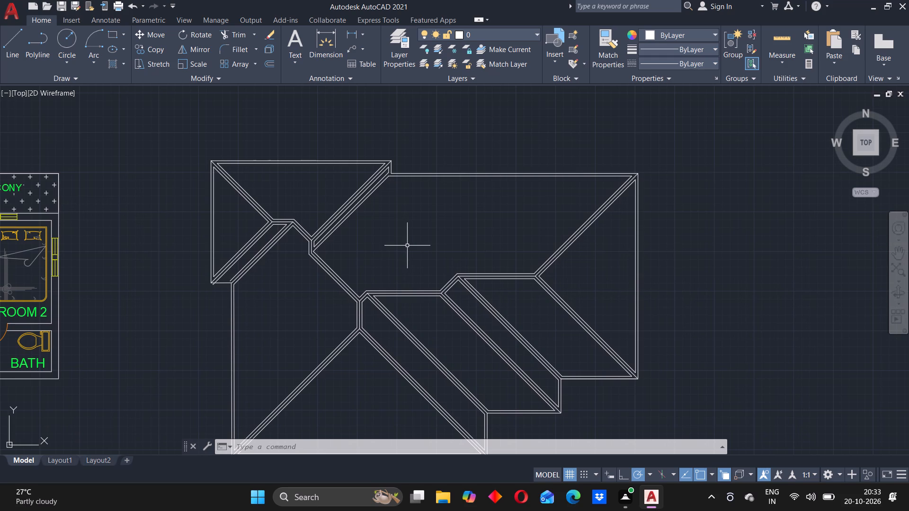
middle_drag(377, 240, 417, 214)
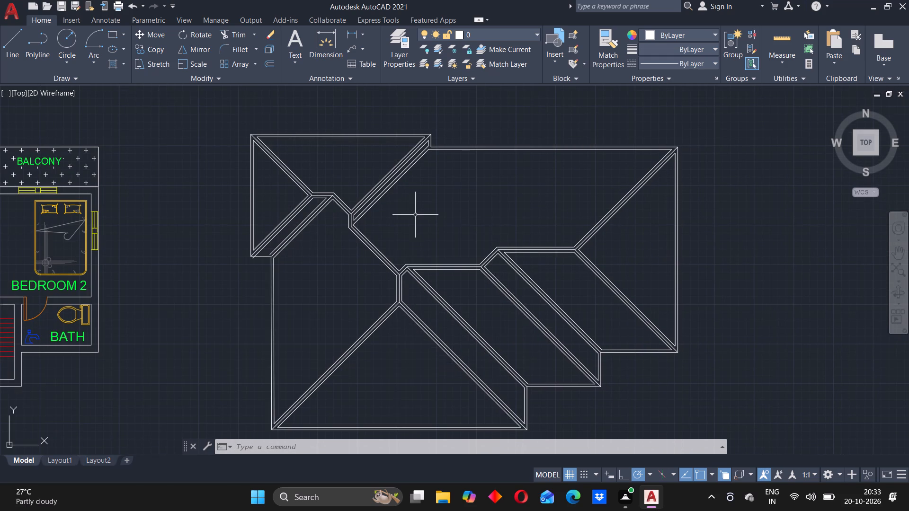
scroll(398, 259, down, 2)
middle_drag(401, 262, 421, 241)
scroll(421, 234, up, 2)
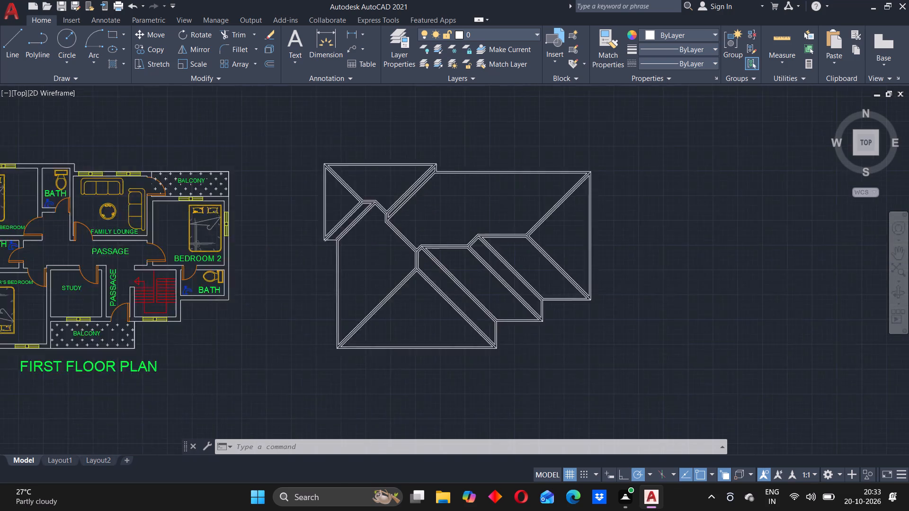
middle_drag(418, 217, 420, 248)
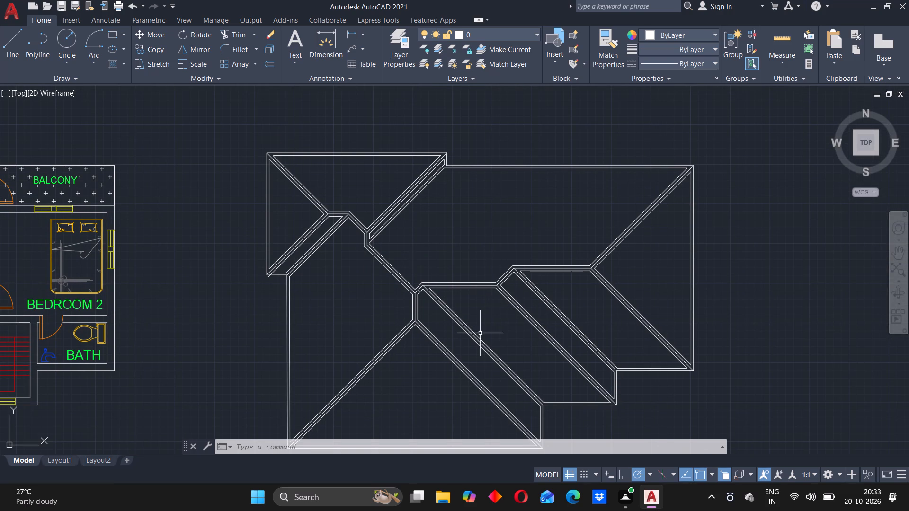
middle_drag(460, 308, 498, 283)
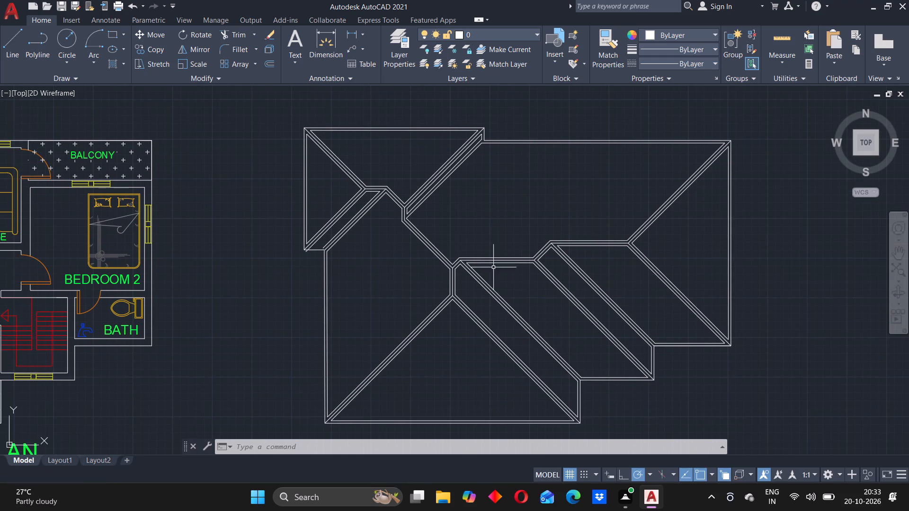
scroll(490, 261, down, 1)
scroll(490, 261, up, 1)
middle_drag(487, 282, 497, 268)
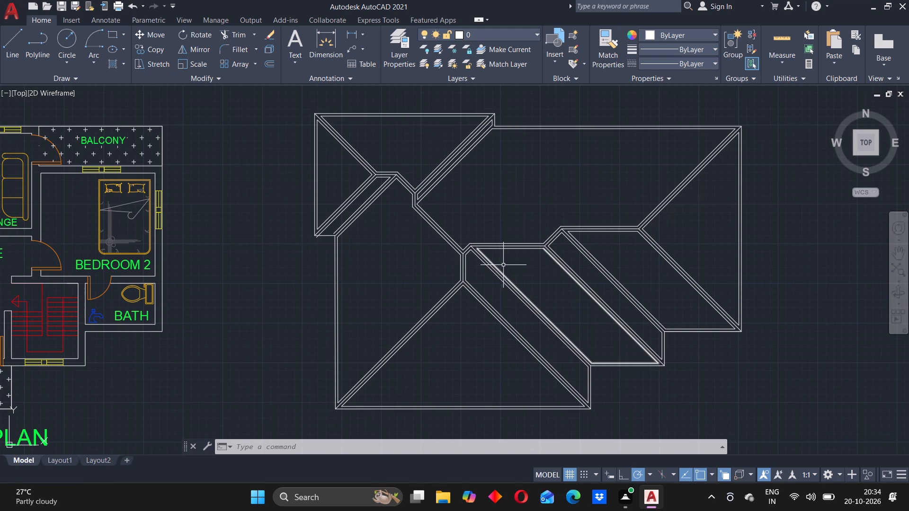
middle_drag(515, 266, 444, 264)
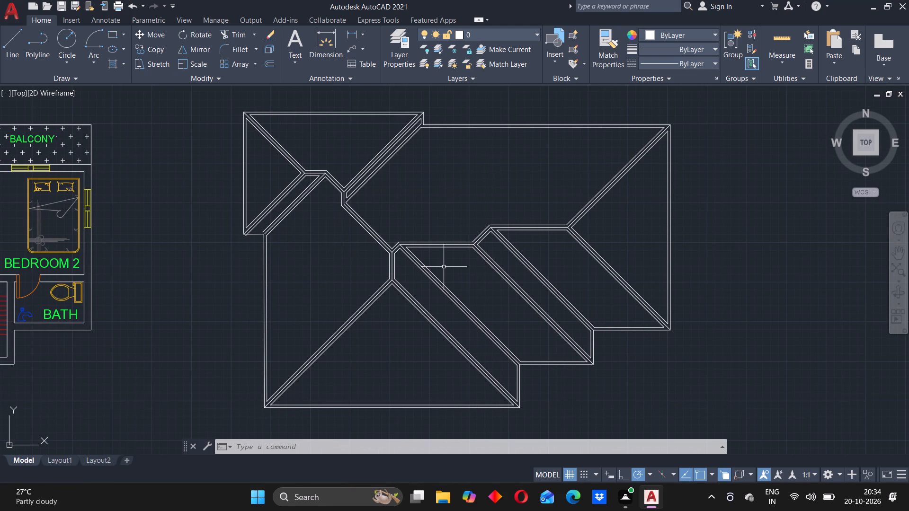
middle_drag(437, 188, 438, 203)
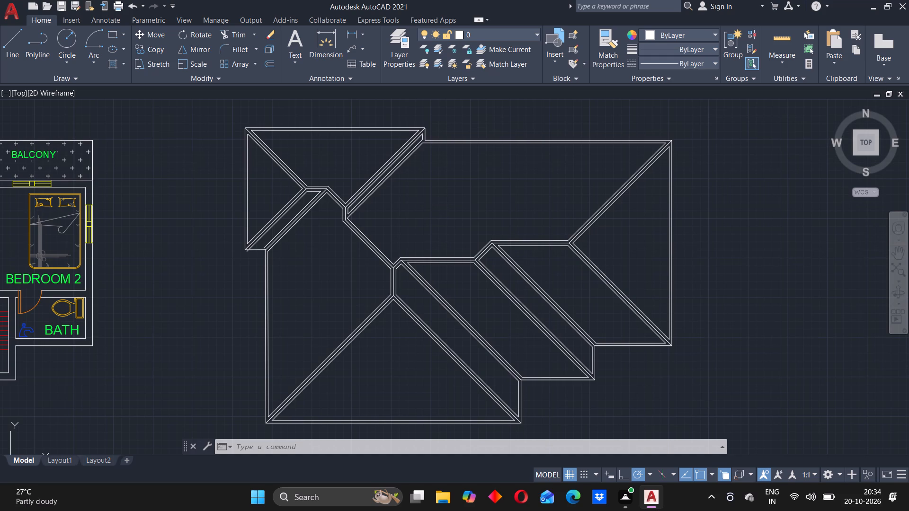
middle_drag(414, 226, 434, 220)
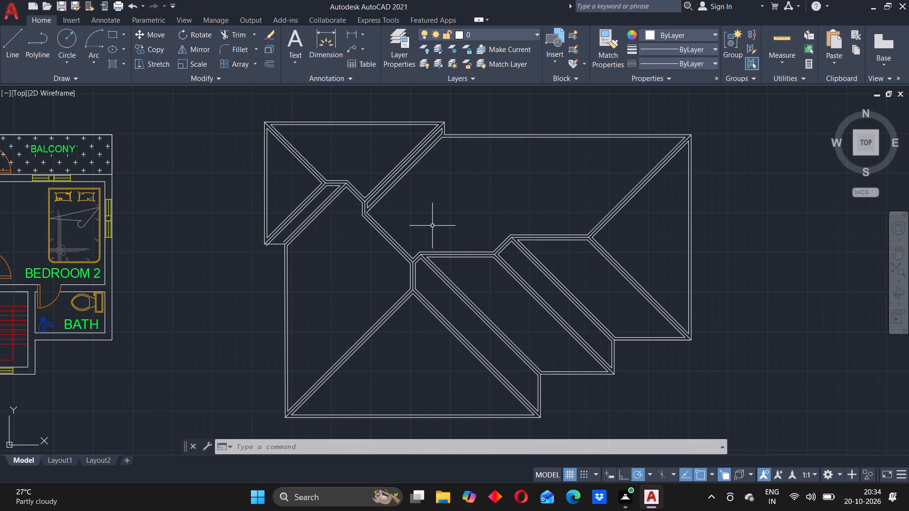
middle_drag(433, 227, 448, 234)
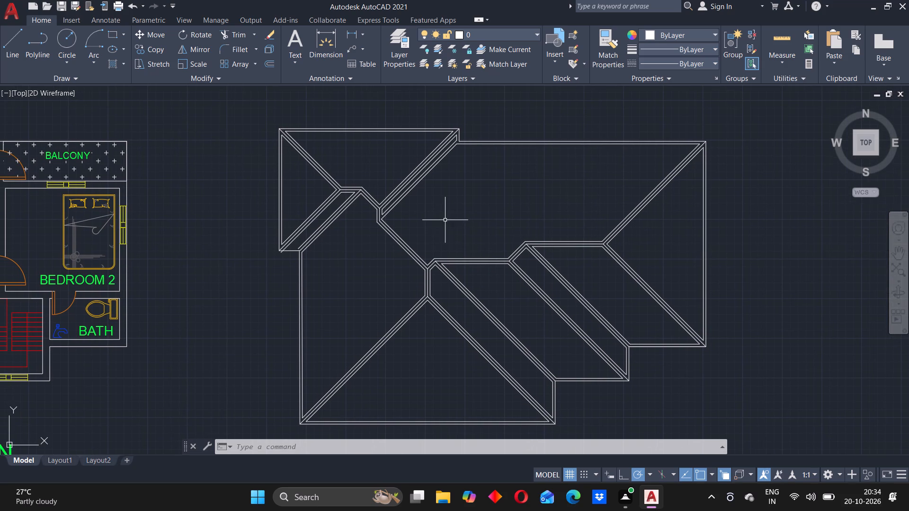
middle_drag(445, 220, 460, 232)
scroll(456, 222, down, 1)
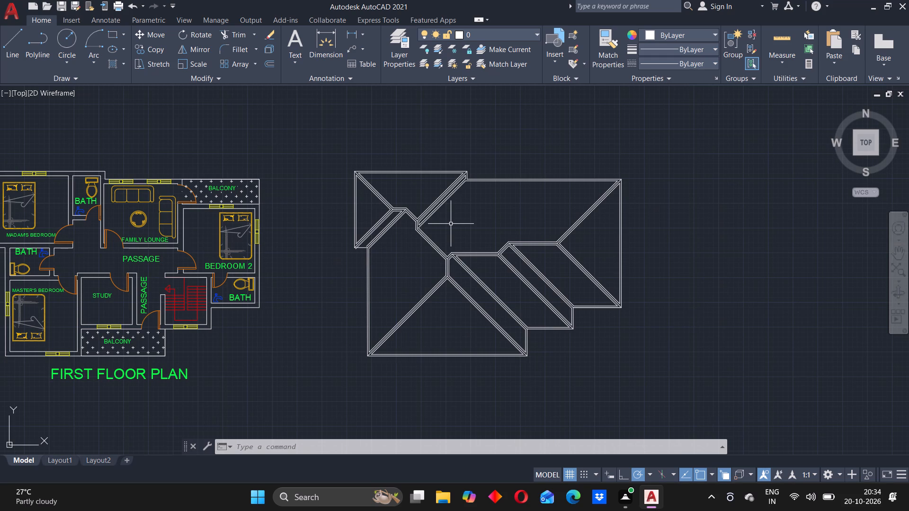
middle_drag(451, 225, 463, 236)
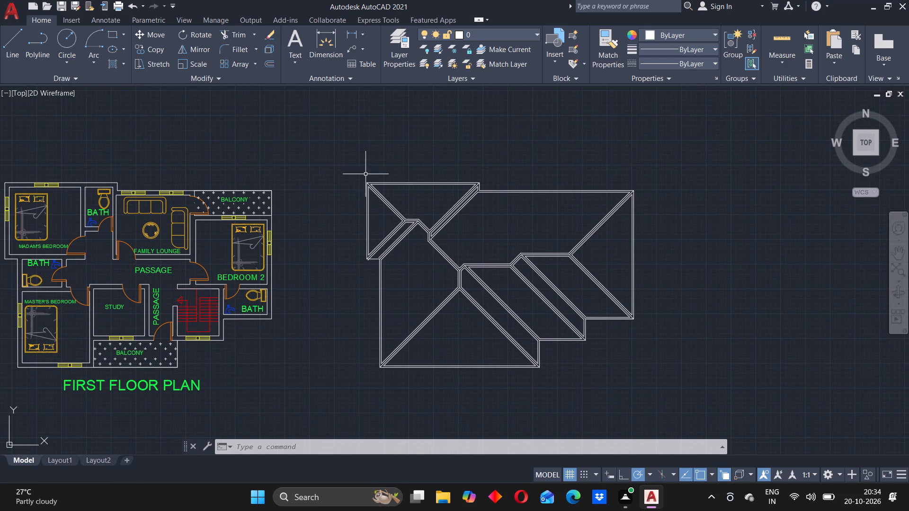
middle_drag(497, 241, 460, 224)
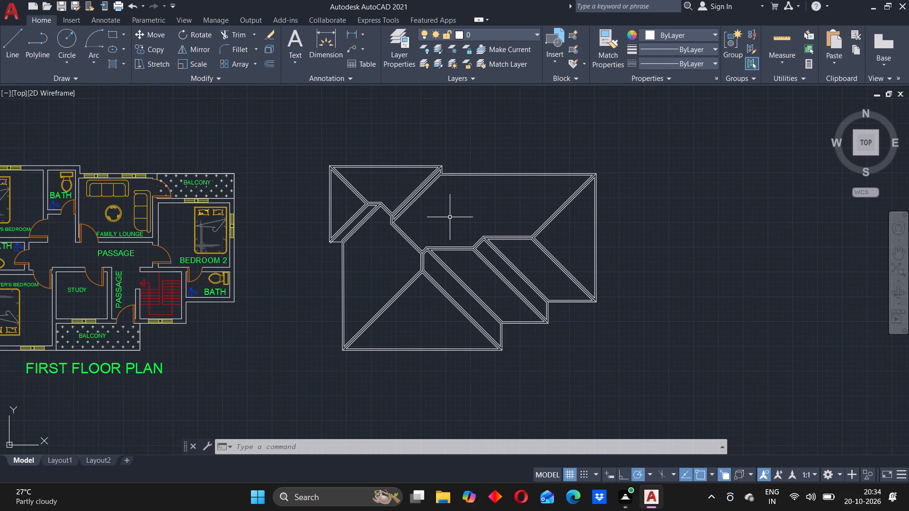
Draw two separate 45° diagonal lines meeting in a west-pointing chevron in the empty space east of the roof plan.
click(19, 35)
click(632, 231)
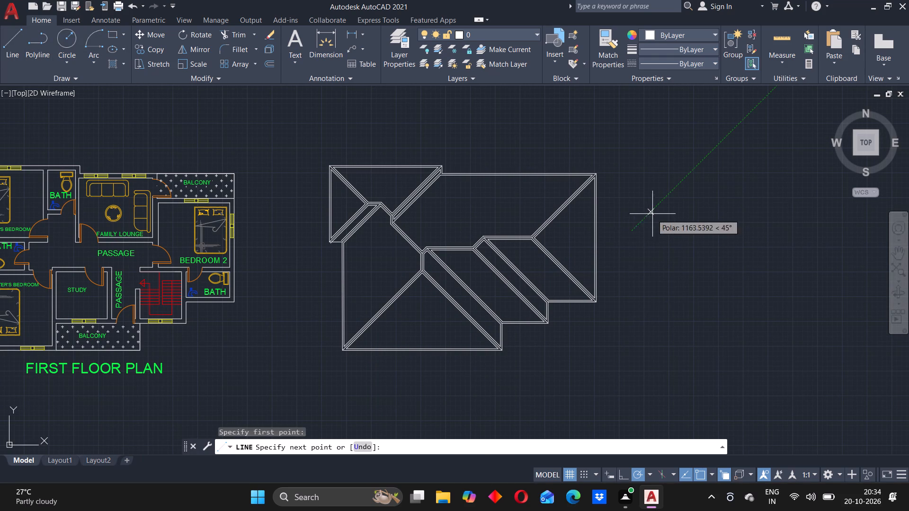
click(661, 204)
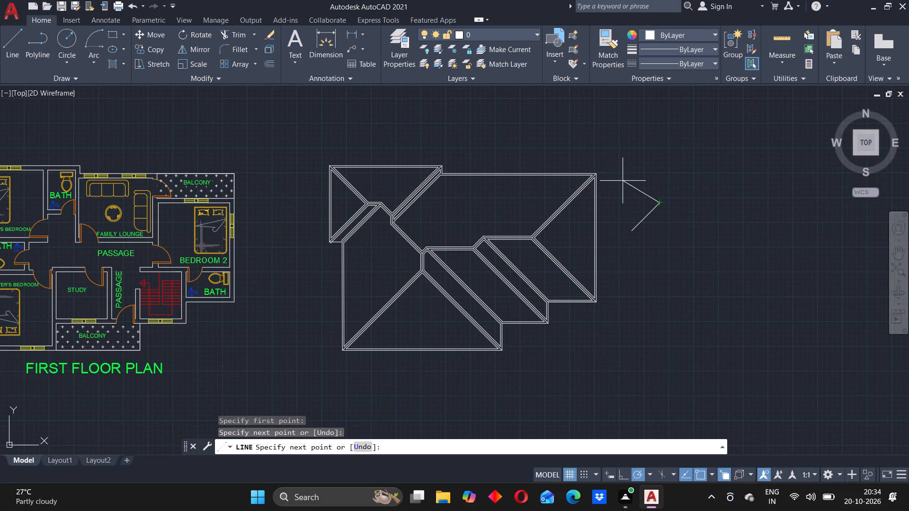
right_click(623, 181)
click(649, 197)
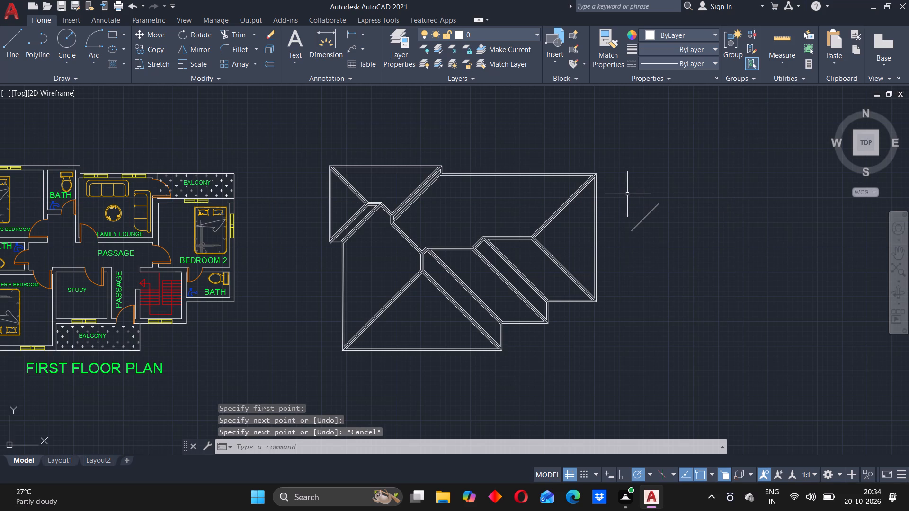
click(19, 44)
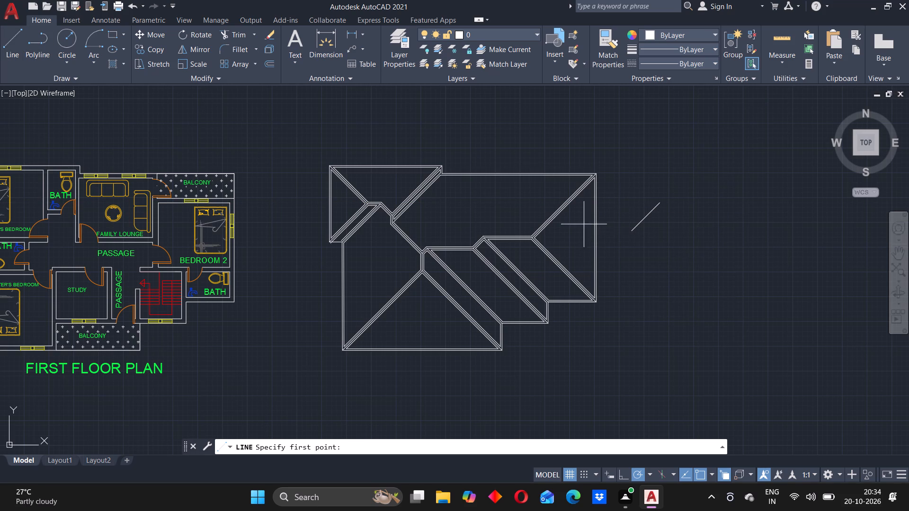
click(632, 228)
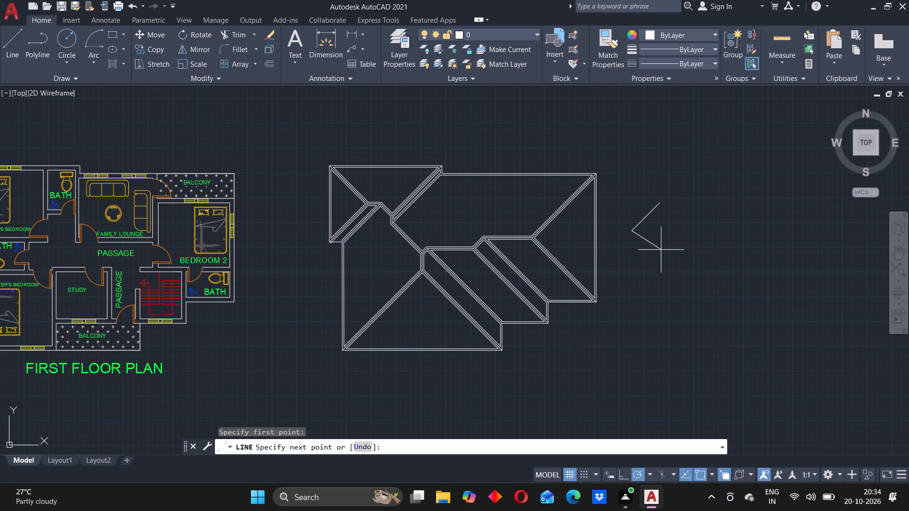
click(661, 253)
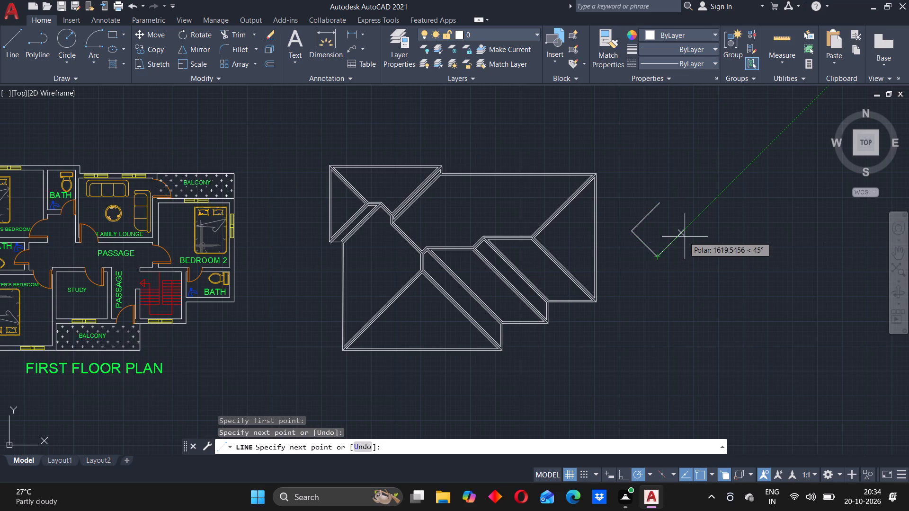
key(Escape)
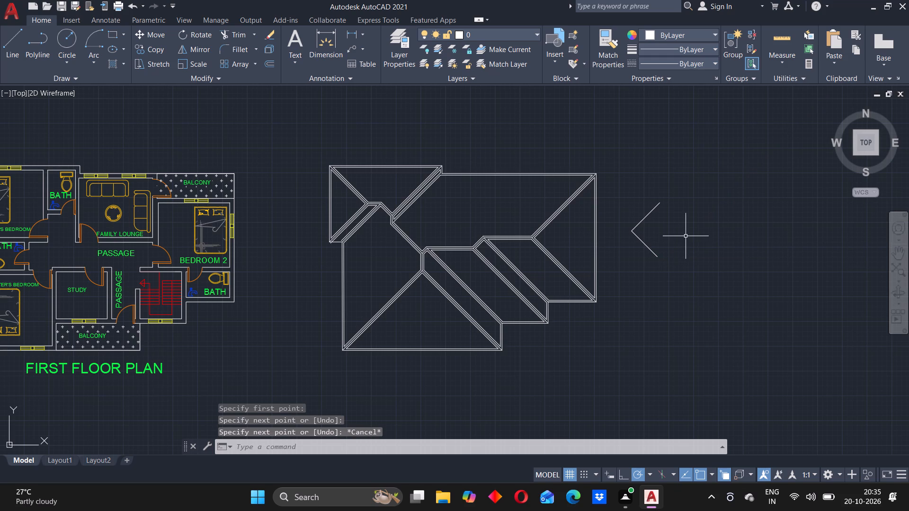
Draw a vertical line crossing both arms of the west-pointing chevron east of the roof plan.
key(l)
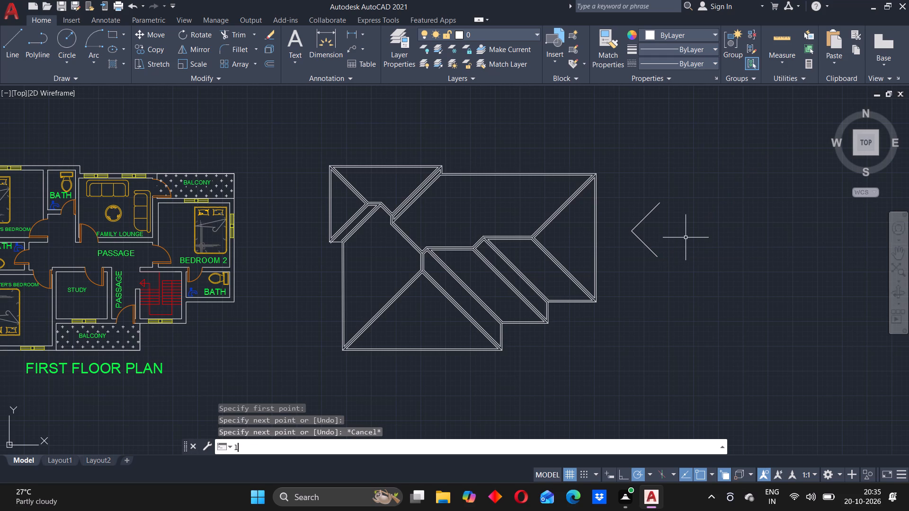
key(Return)
scroll(666, 248, up, 2)
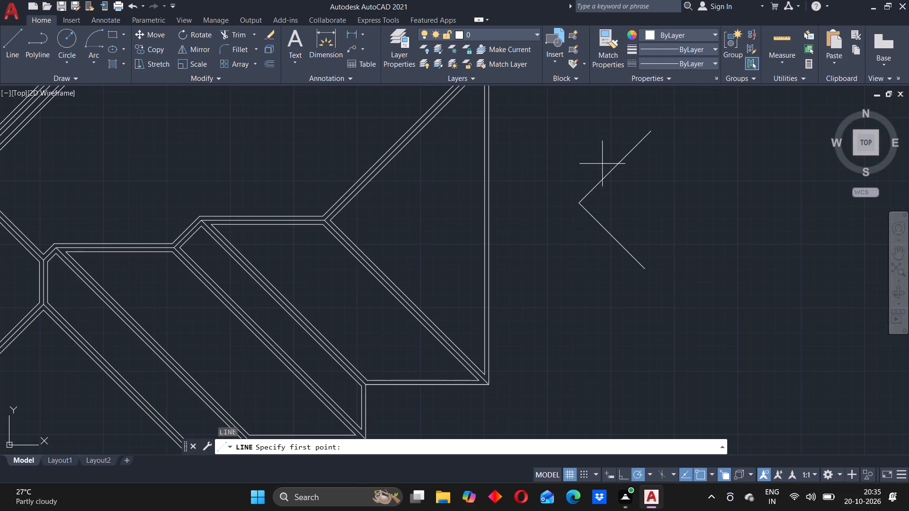
click(604, 162)
click(605, 241)
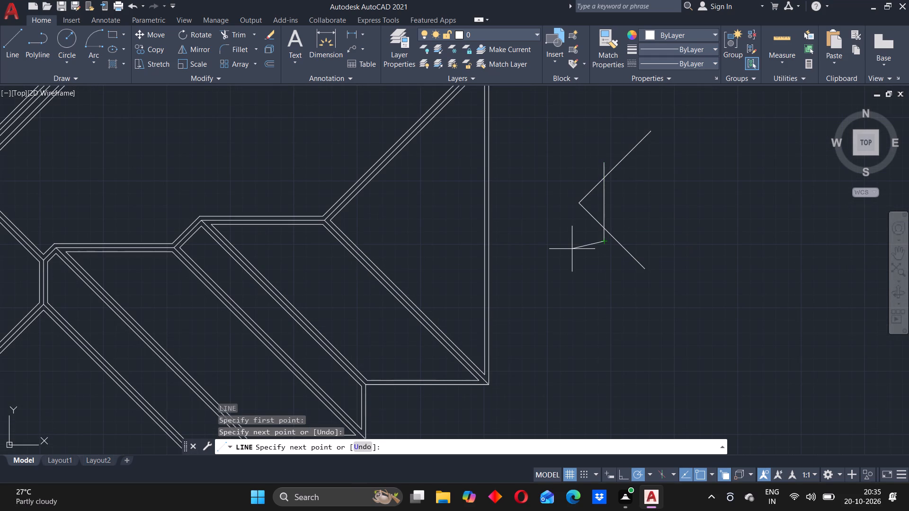
key(Escape)
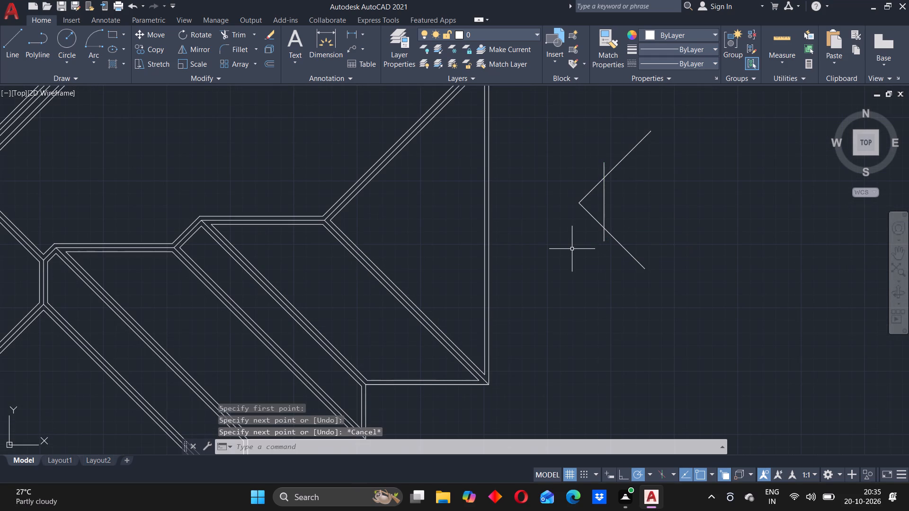
Trim the chevron arms and vertical line where they overrun each other, leaving a closed west-pointing triangle.
text(tr)
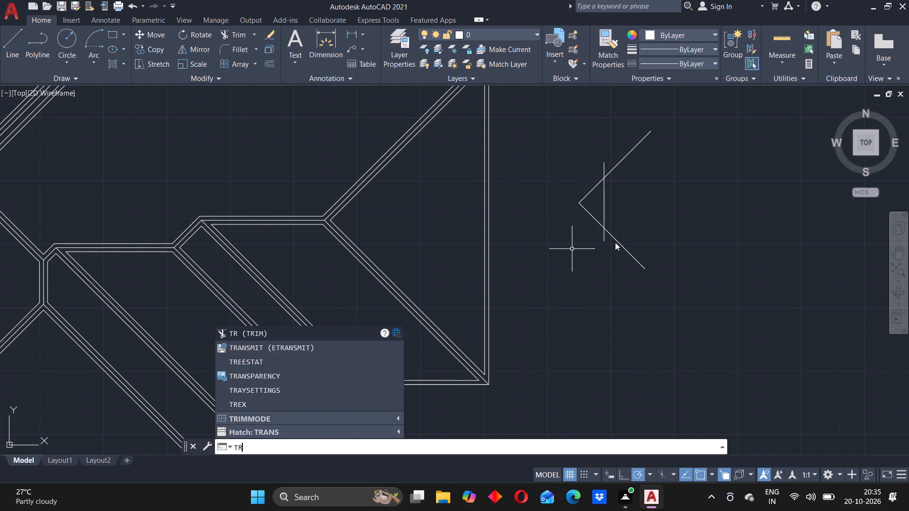
click(615, 164)
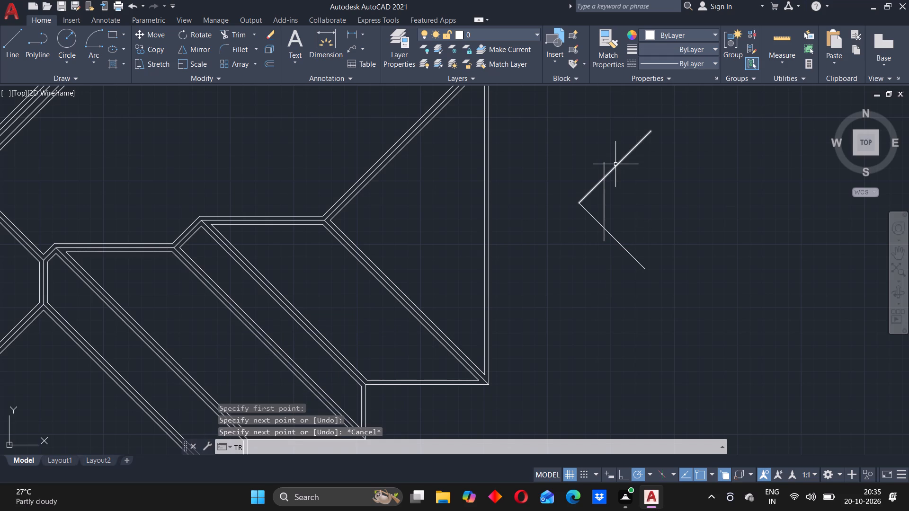
key(Return)
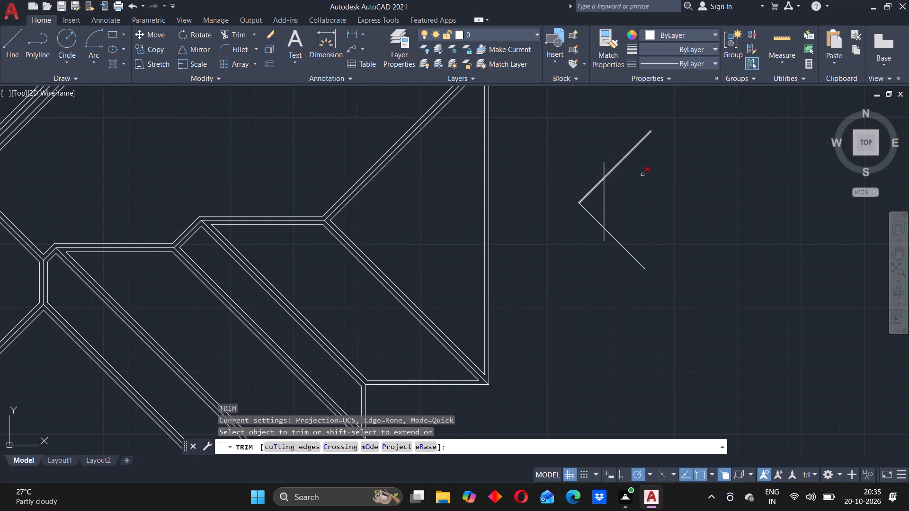
drag(637, 164, 590, 168)
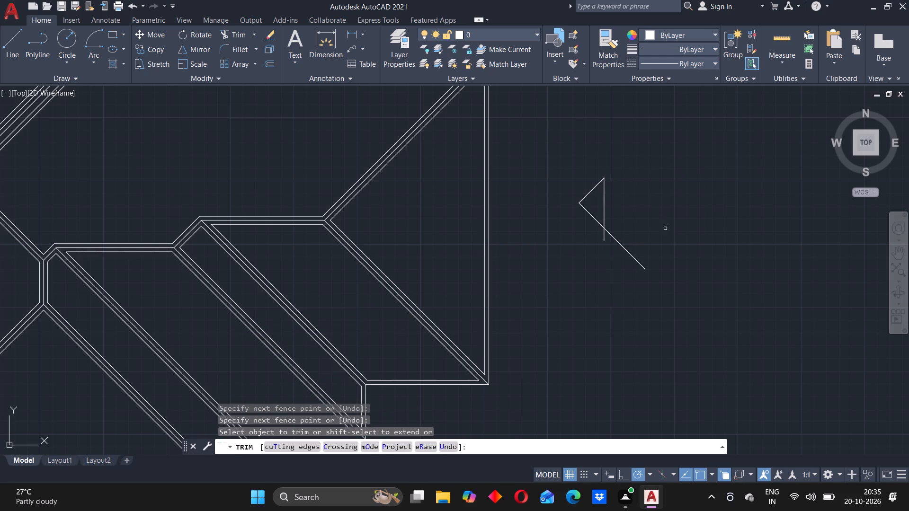
drag(630, 228, 581, 229)
scroll(571, 229, down, 2)
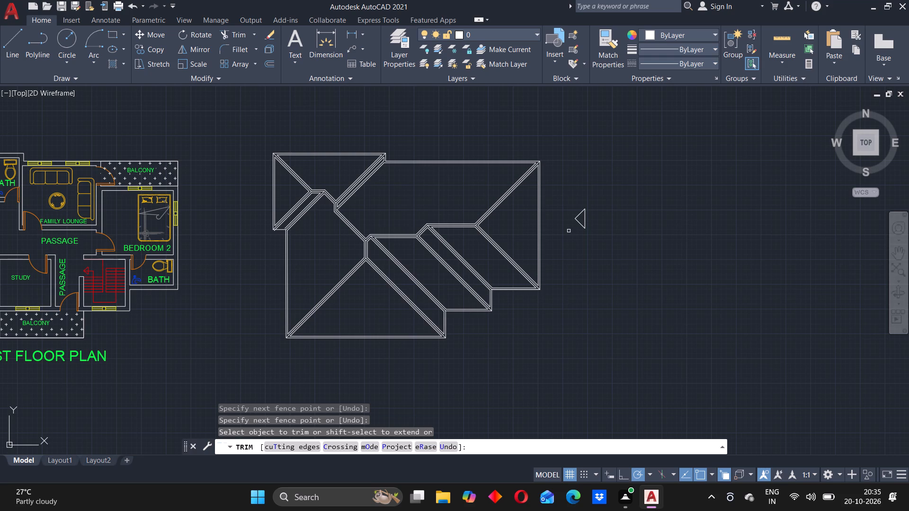
key(Escape)
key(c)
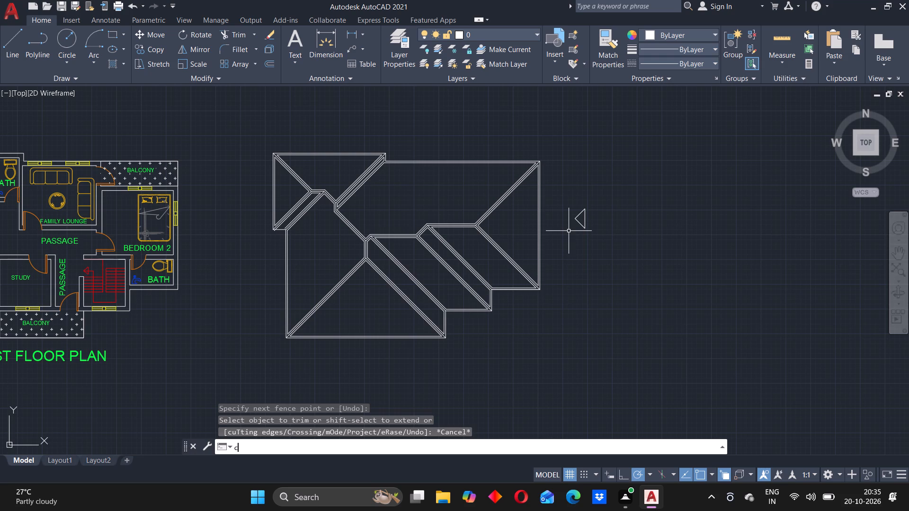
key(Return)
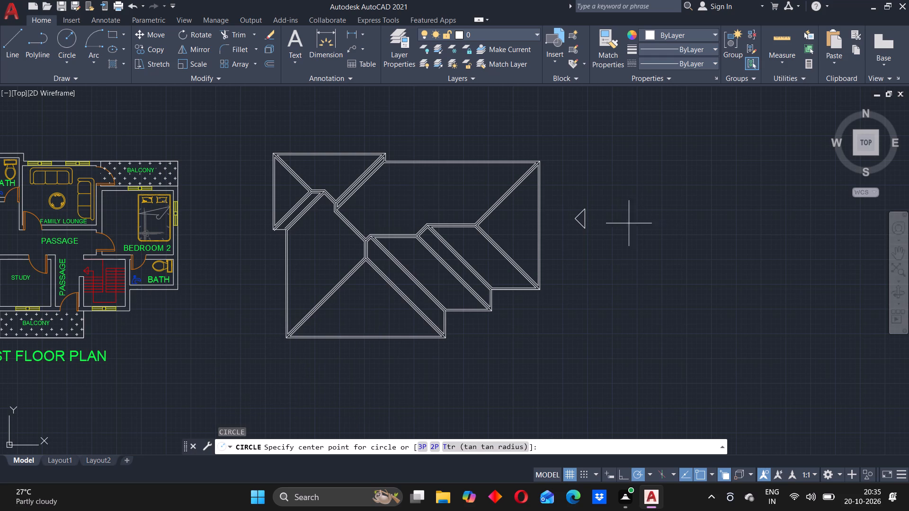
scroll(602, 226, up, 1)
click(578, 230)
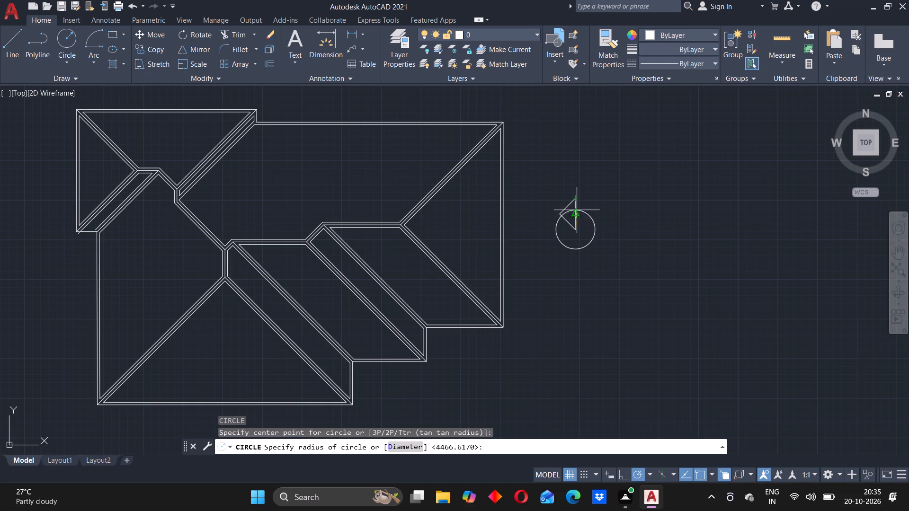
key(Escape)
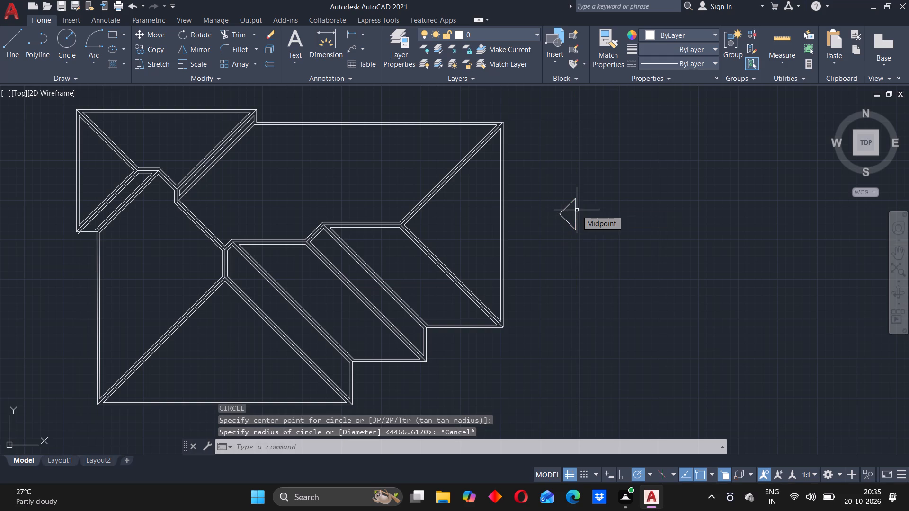
Draw a circle centred on the midpoint of the triangle's vertical side and passing through its lower endpoint.
key(c)
key(Return)
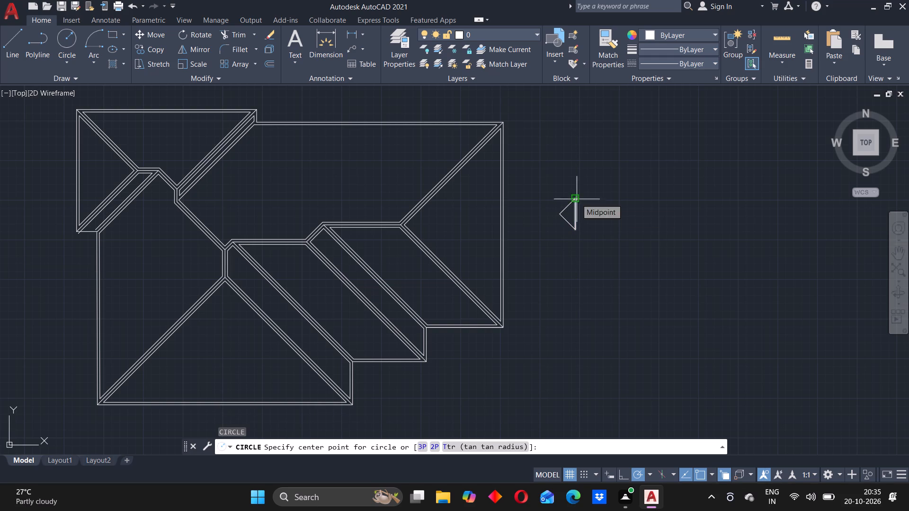
click(576, 215)
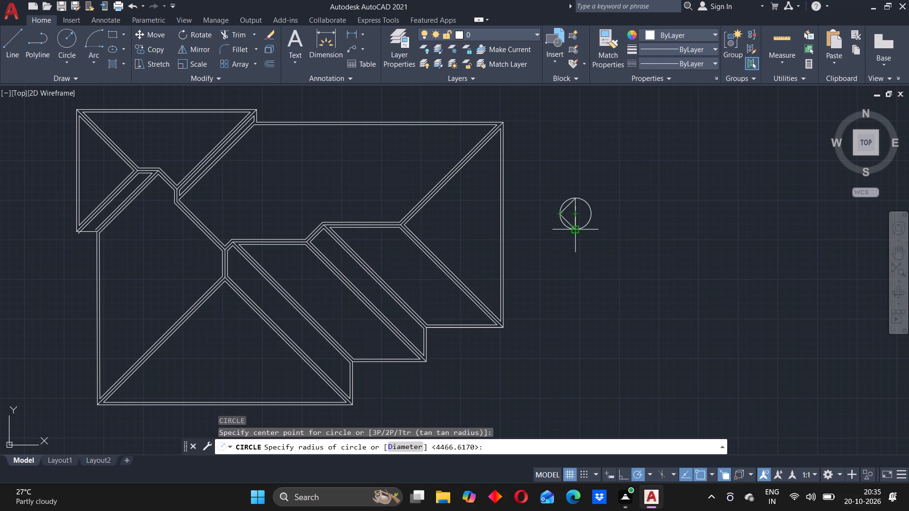
click(575, 231)
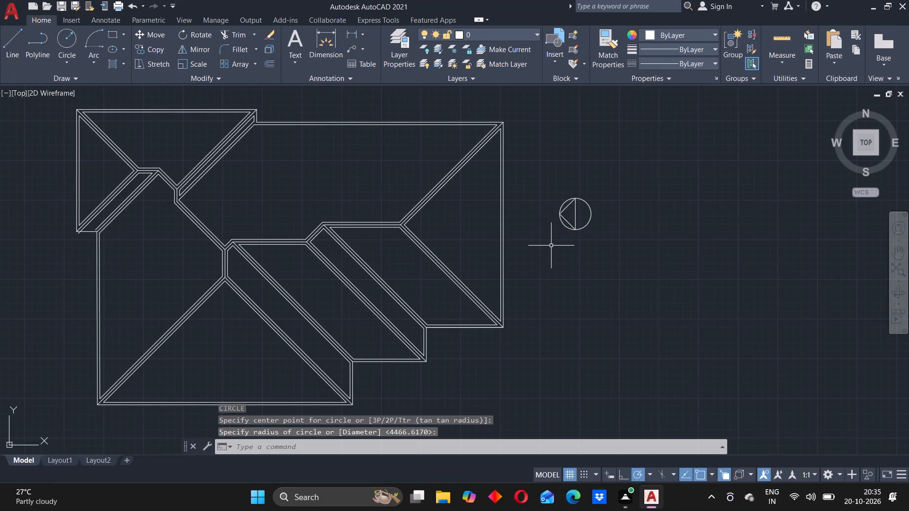
Scale the whole circled triangle symbol down by eye to roughly three quarters of its size.
scroll(568, 223, up, 3)
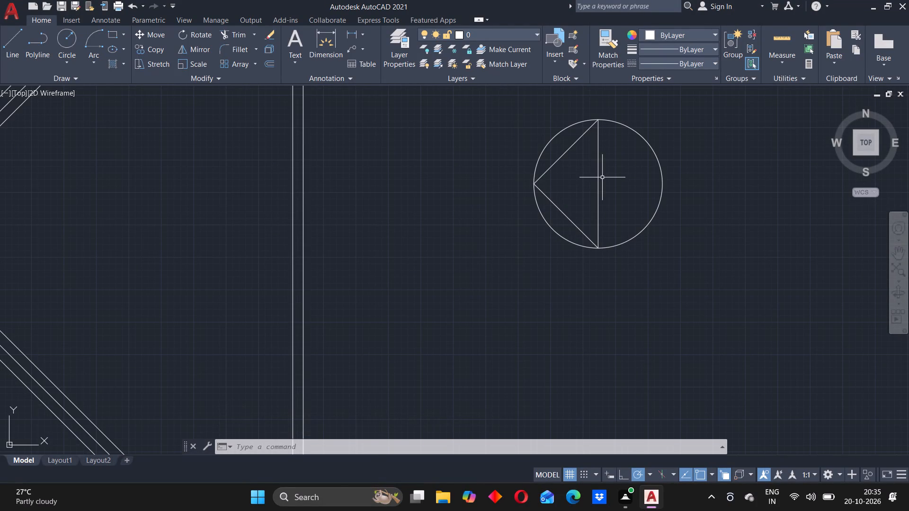
scroll(549, 278, down, 2)
click(538, 203)
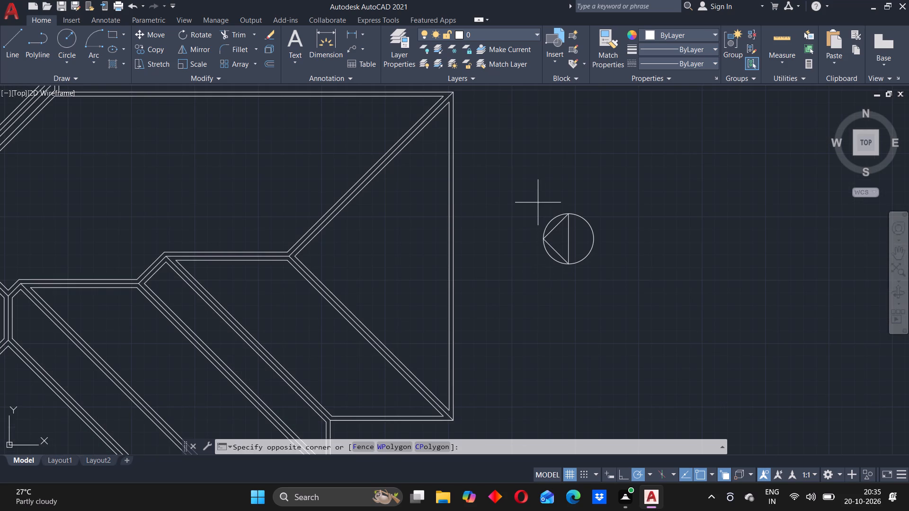
click(645, 287)
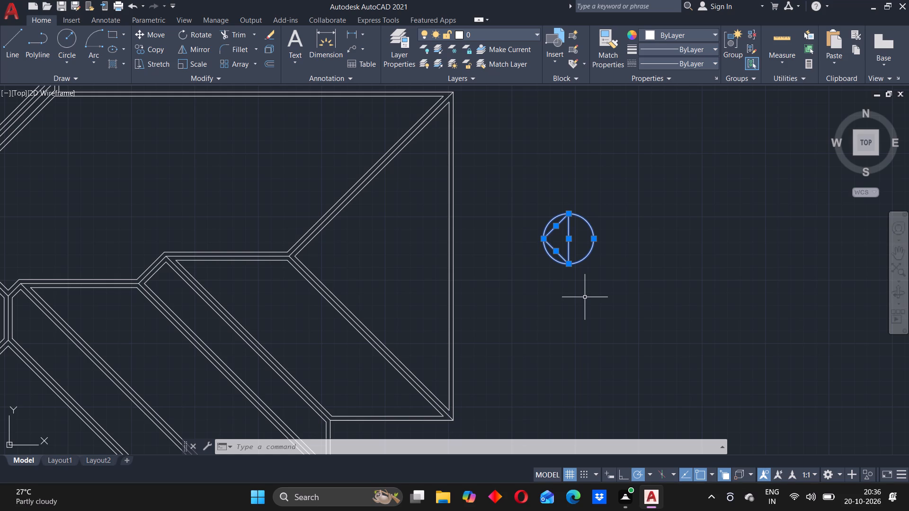
text(sc)
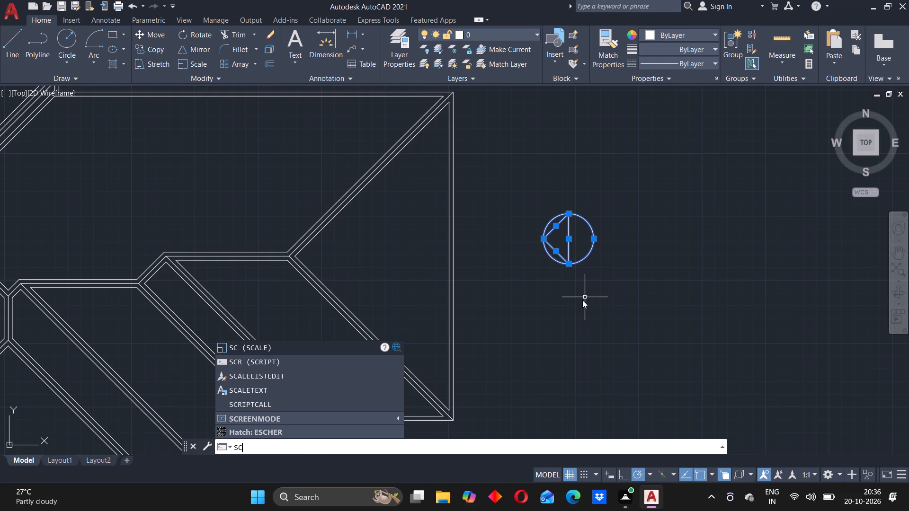
key(Return)
text(0.8)
key(Return)
scroll(598, 299, down, 3)
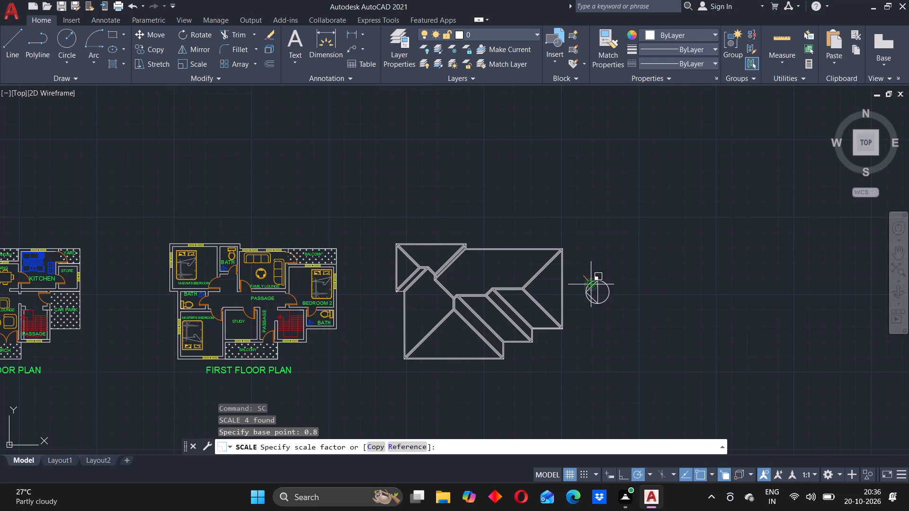
scroll(597, 284, up, 2)
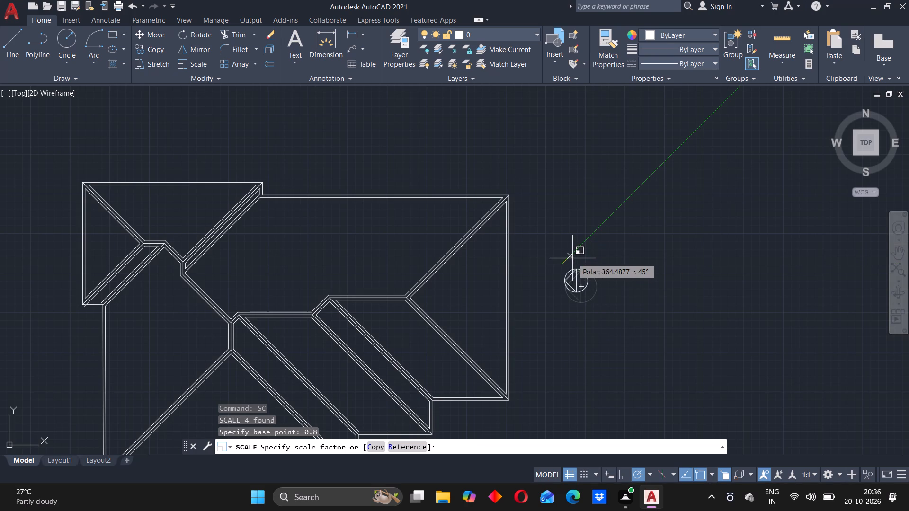
click(572, 258)
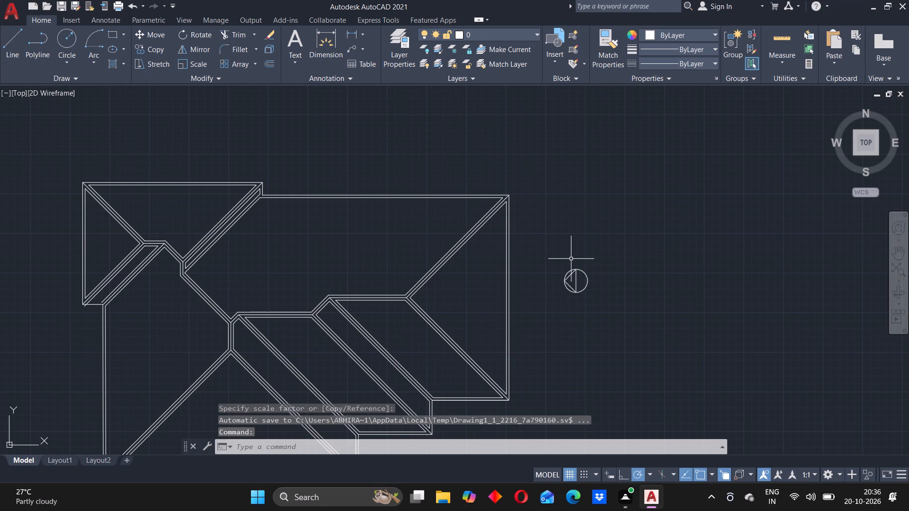
Copy the circled triangle by its centre onto the northwest wing's north and west roof faces and the main roof's west face.
scroll(575, 271, up, 1)
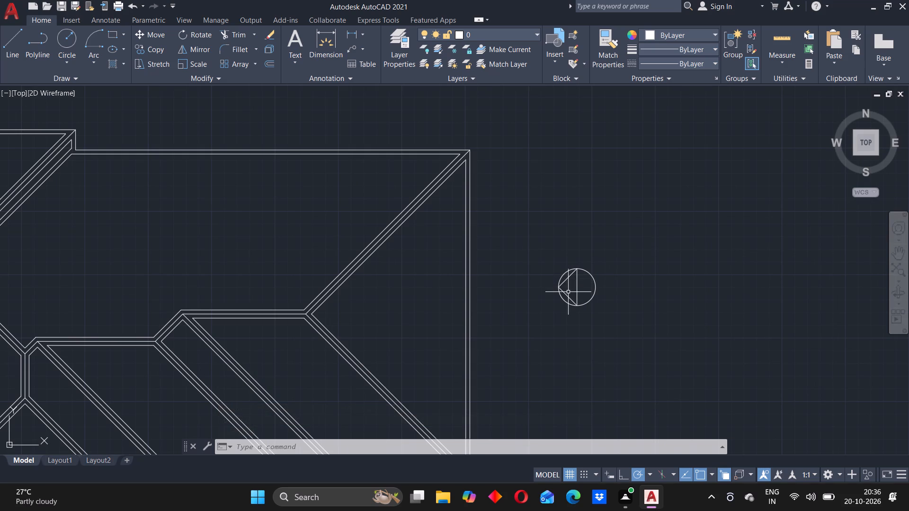
scroll(569, 292, up, 2)
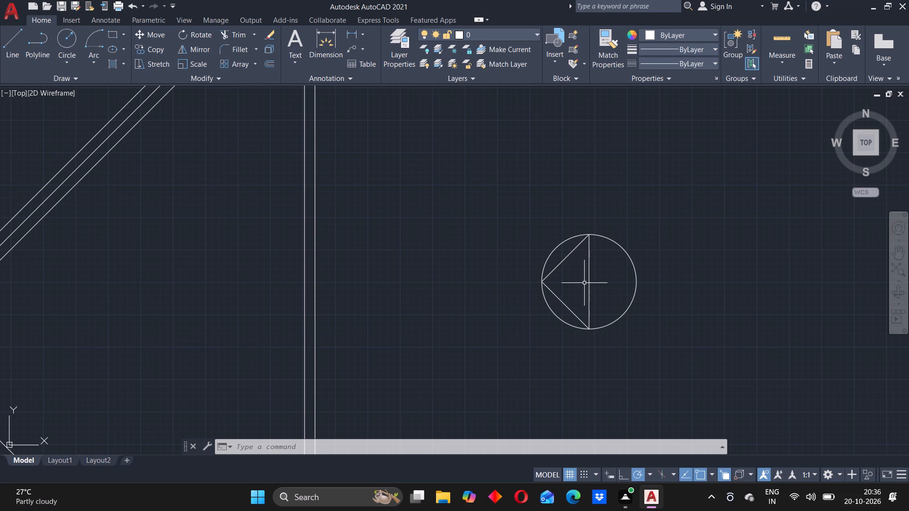
drag(484, 184, 494, 184)
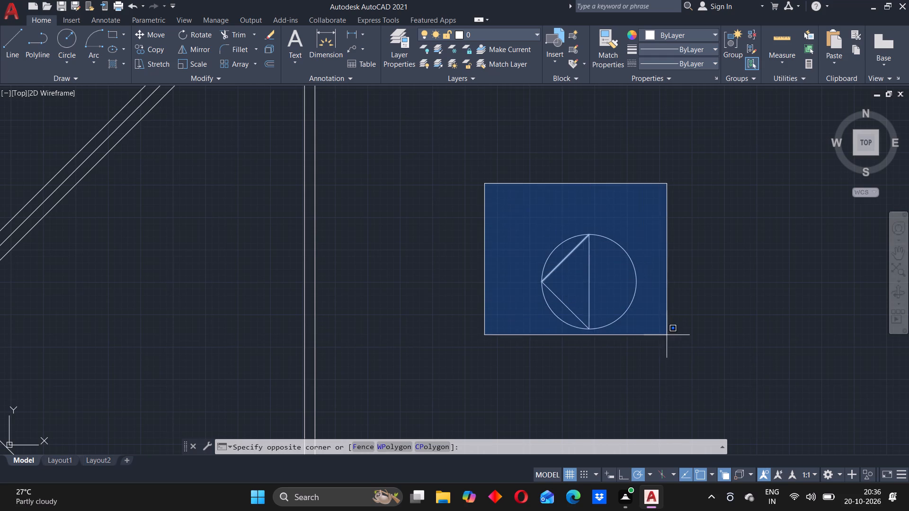
click(671, 350)
text(co)
key(Return)
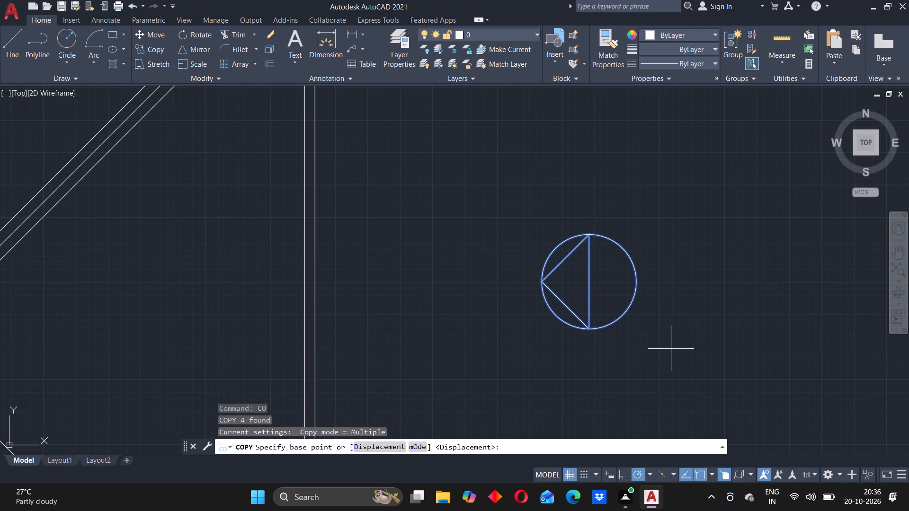
scroll(593, 302, down, 3)
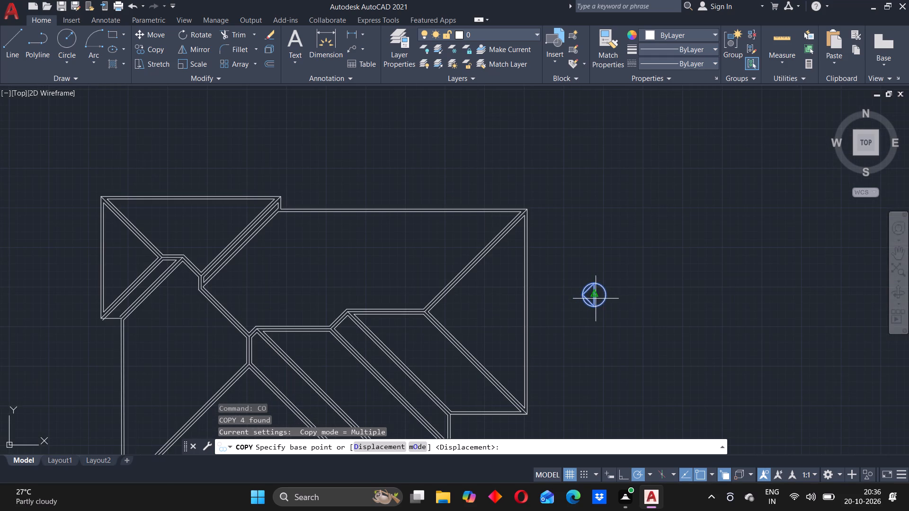
click(594, 296)
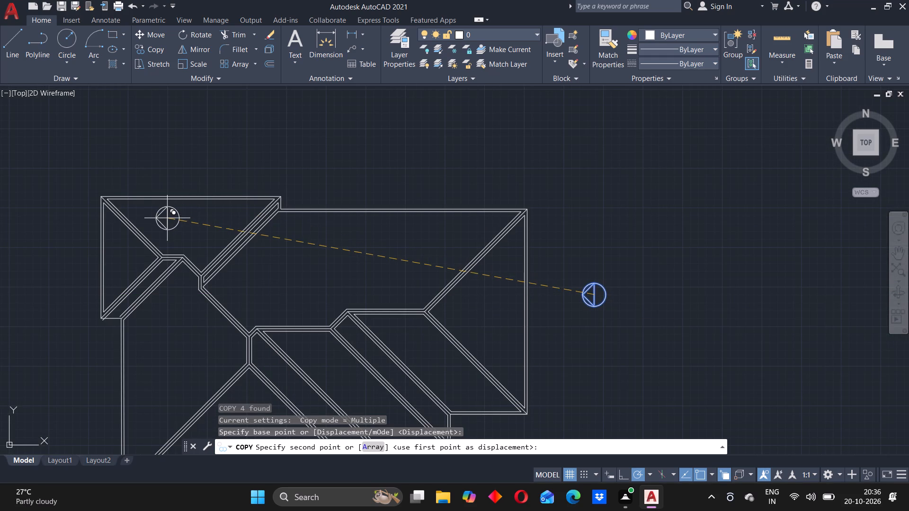
click(188, 224)
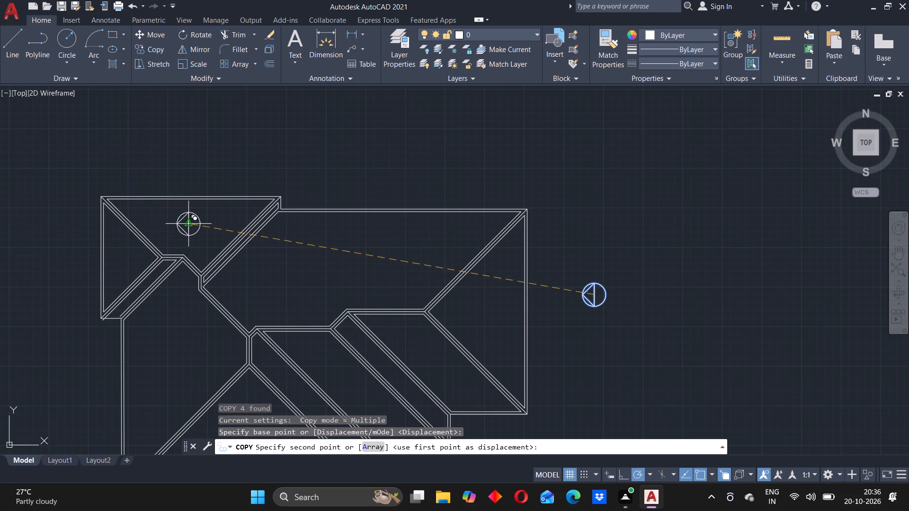
click(121, 260)
click(174, 353)
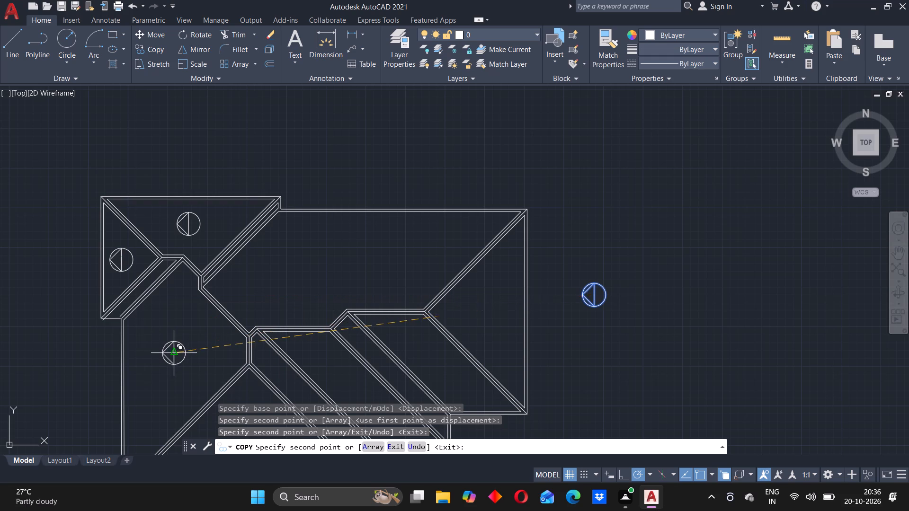
Copy the circled triangle onto the main roof's north and east faces, the two slanted southeast faces and the south face.
click(353, 273)
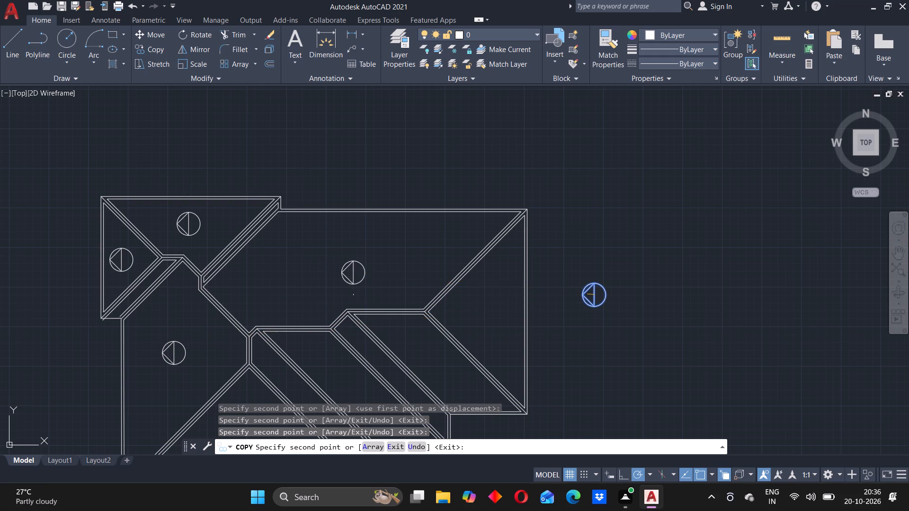
click(490, 324)
click(439, 361)
scroll(412, 360, down, 2)
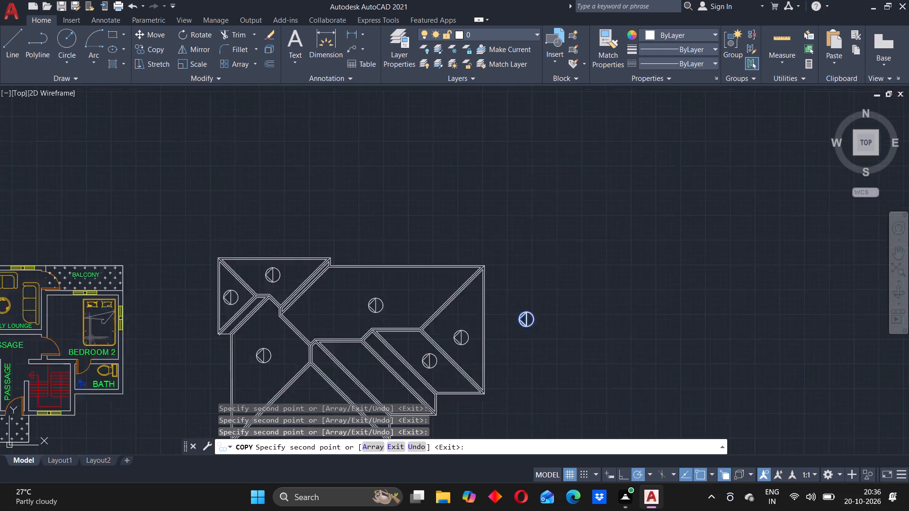
scroll(412, 360, down, 1)
scroll(402, 362, up, 3)
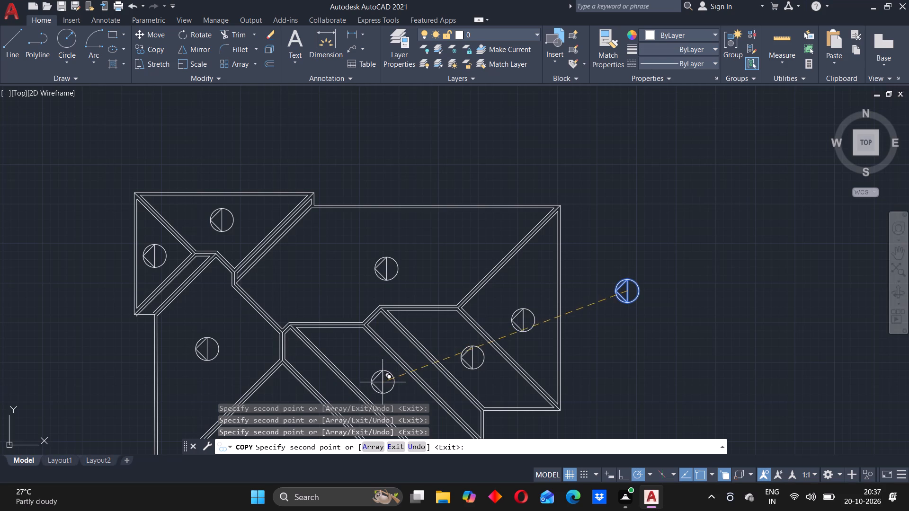
click(386, 384)
scroll(386, 382, down, 4)
middle_drag(388, 377, 399, 362)
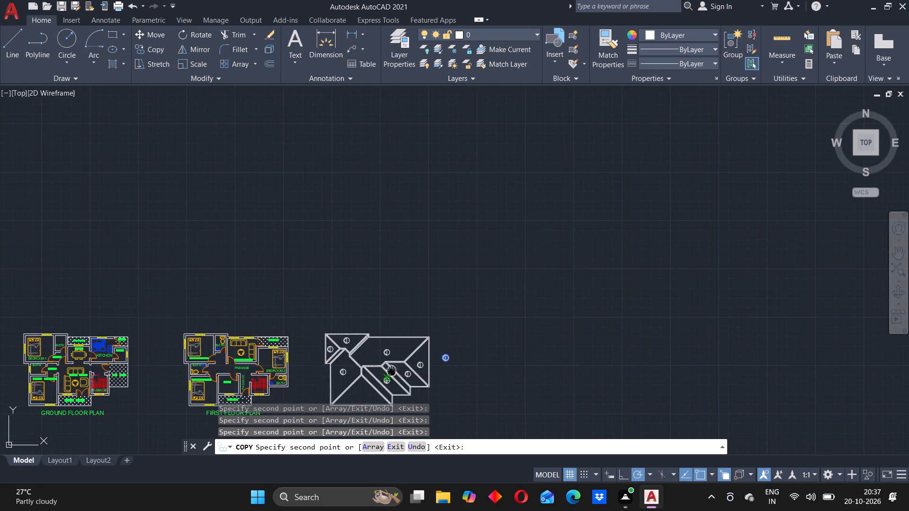
middle_drag(399, 362, 427, 283)
scroll(409, 298, up, 2)
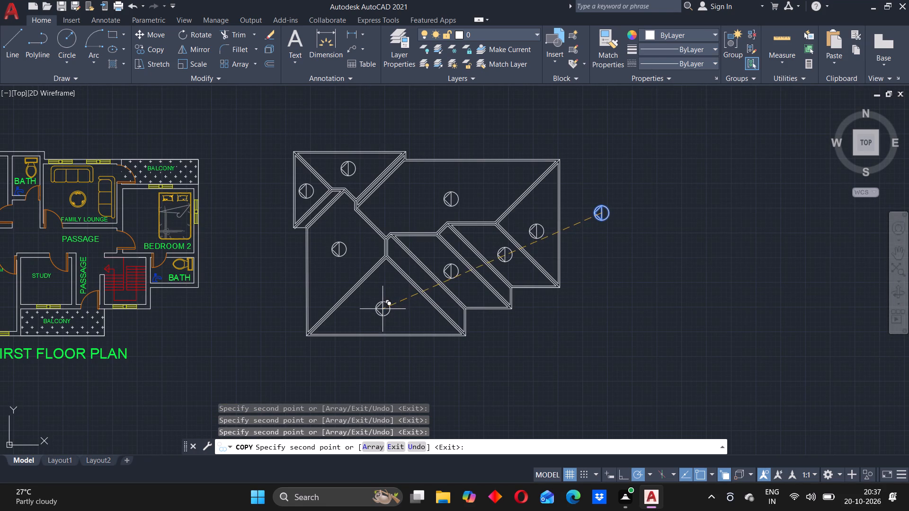
click(168, 200)
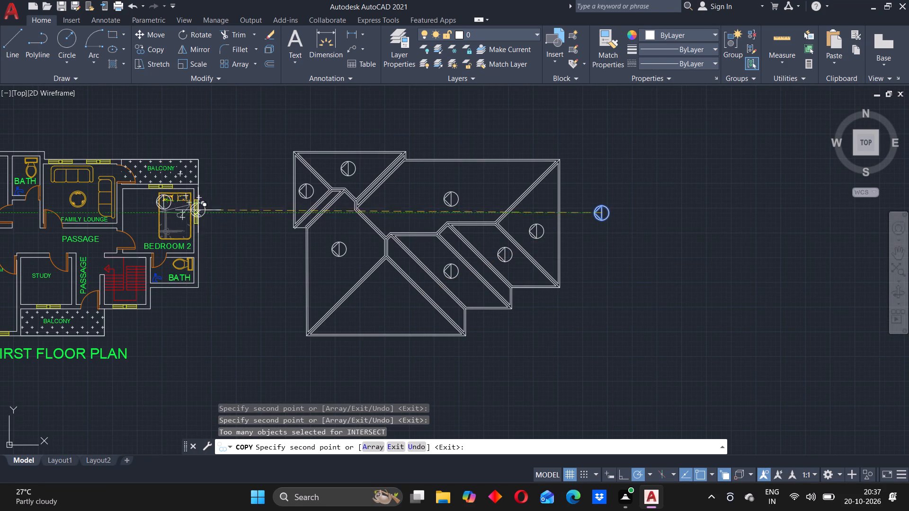
click(391, 308)
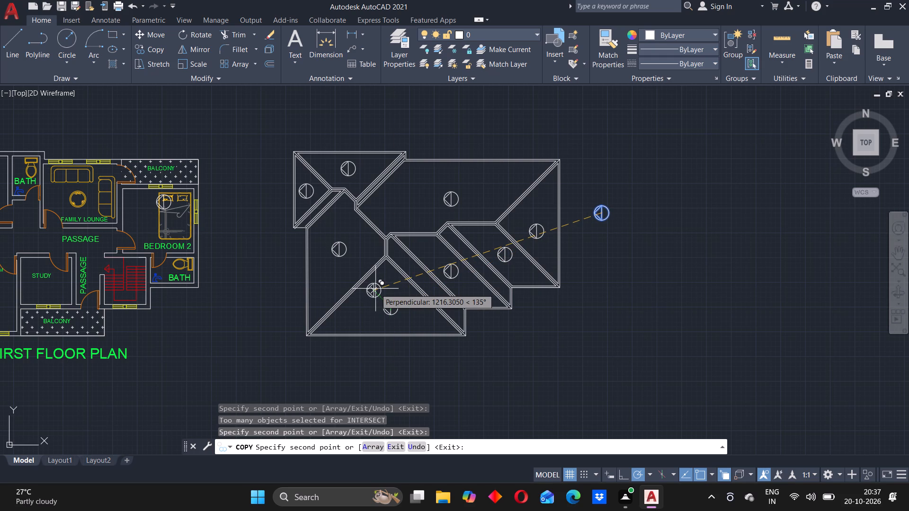
key(Escape)
Delete the stray circled triangle lying over the bed in Bedroom 2 of the first floor plan.
scroll(167, 202, up, 4)
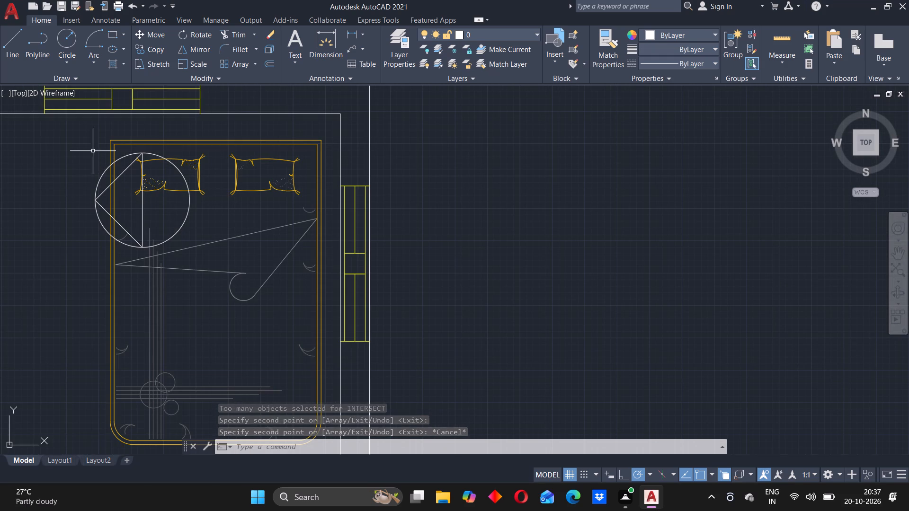
drag(85, 142, 95, 144)
click(206, 253)
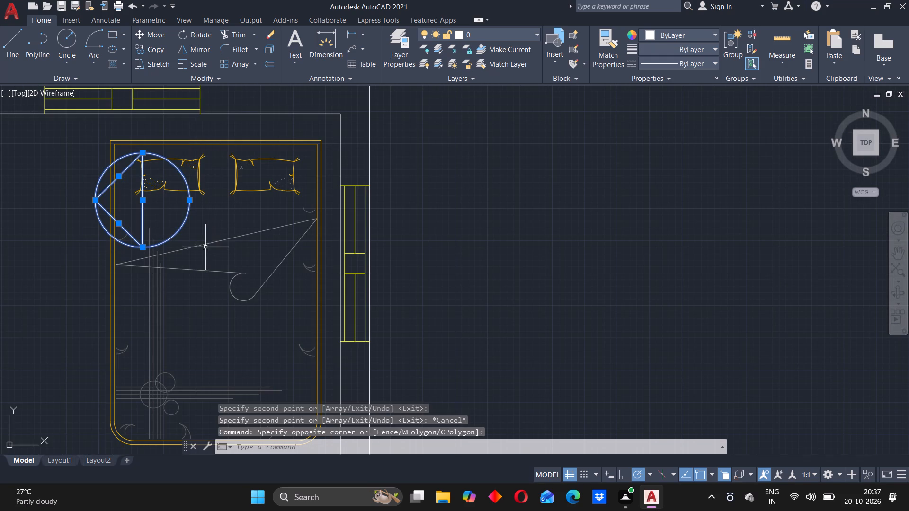
key(Delete)
Rotate the slope symbol on the northwest wing's north face by 270° about its centre, pointing it north.
scroll(228, 226, down, 4)
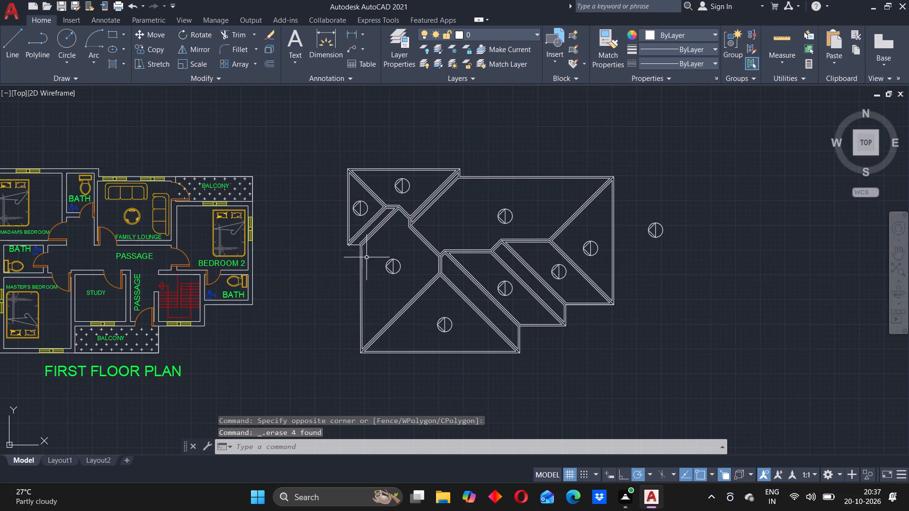
middle_drag(507, 282, 474, 297)
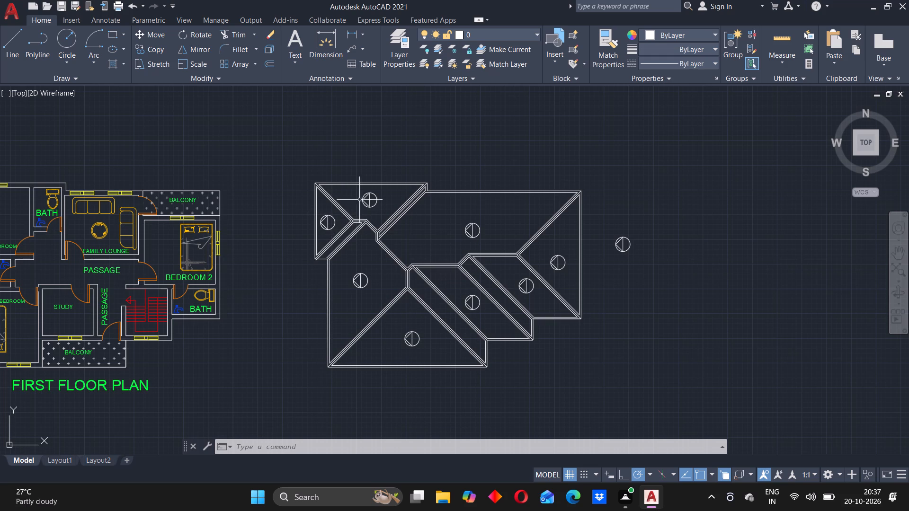
drag(354, 192, 359, 192)
click(383, 210)
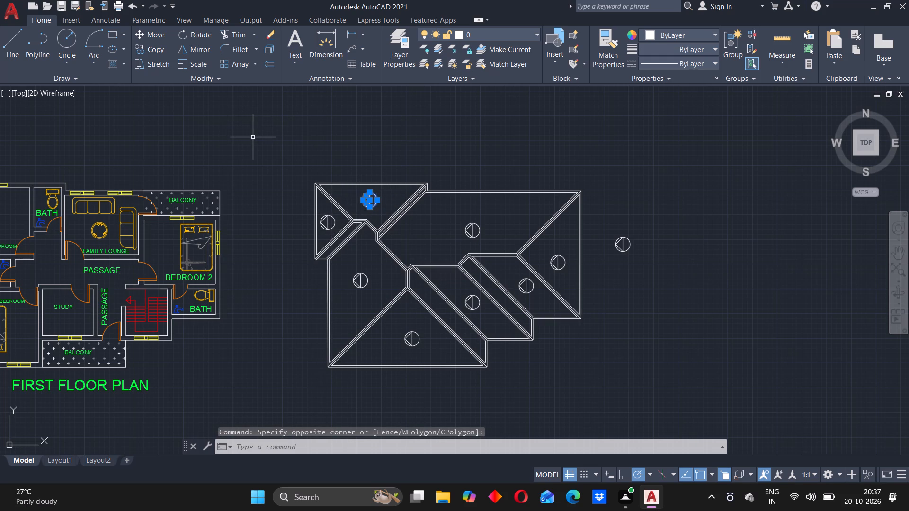
text(ro)
key(Return)
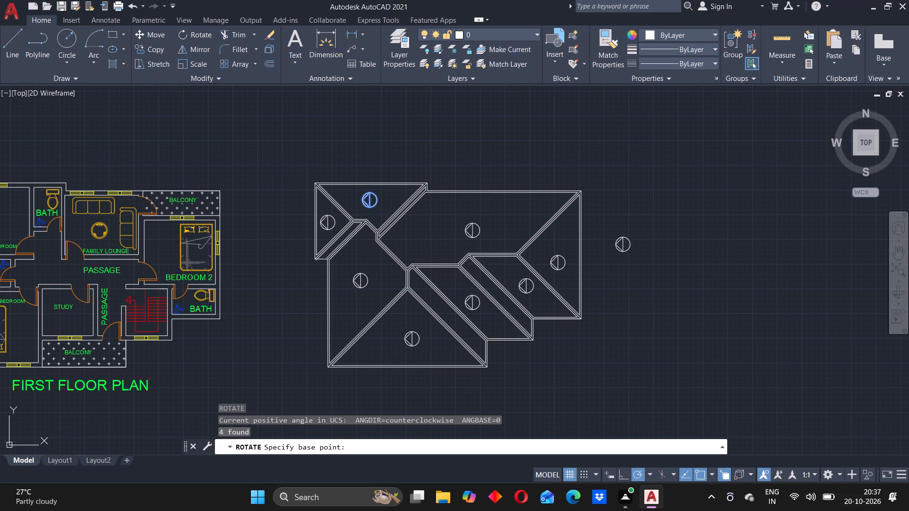
click(371, 201)
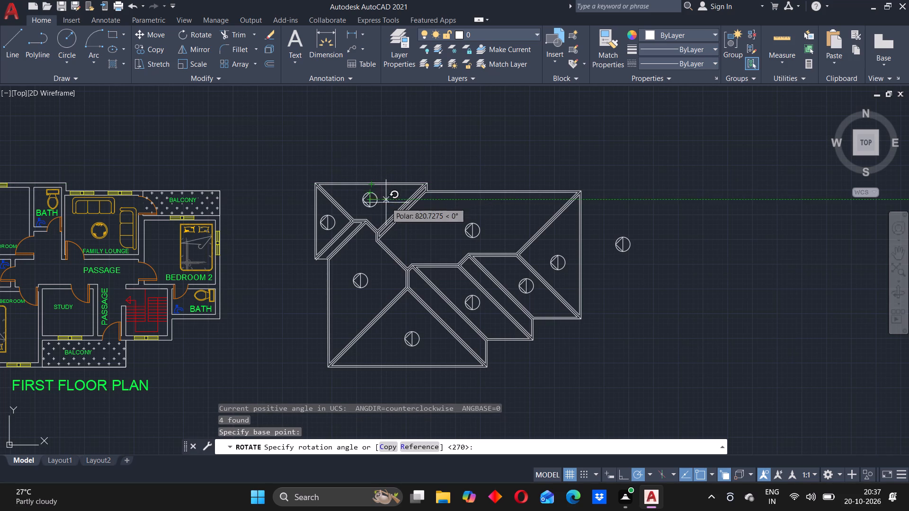
click(372, 221)
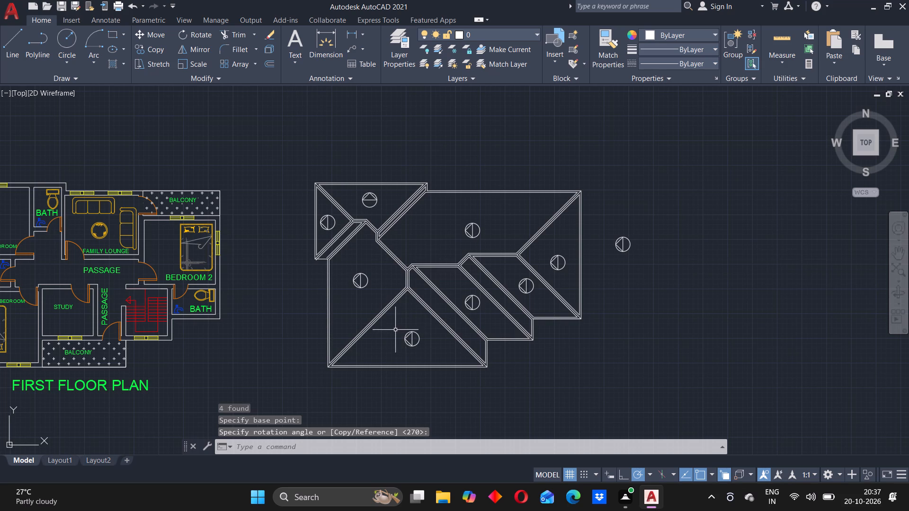
Rotate the slope symbol on the large south roof face by 90° about its centre, pointing it south.
drag(395, 329, 404, 331)
click(422, 350)
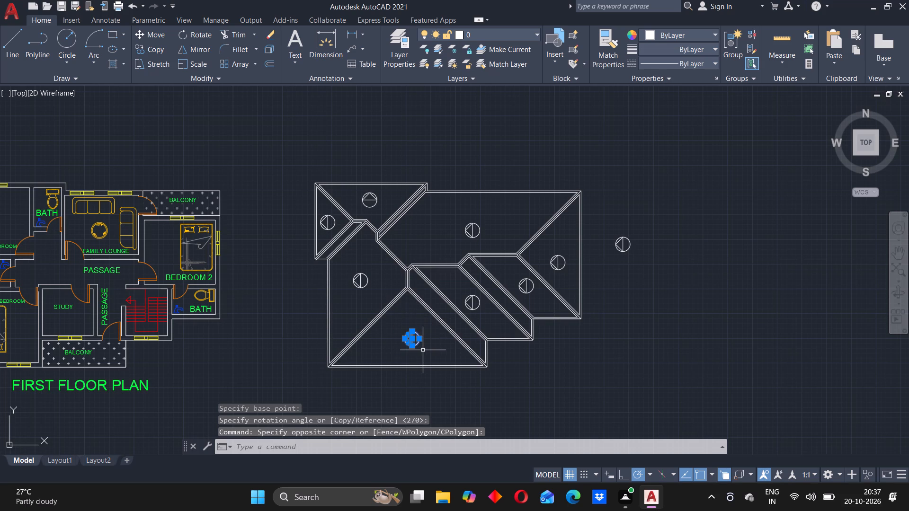
text(ro)
key(Return)
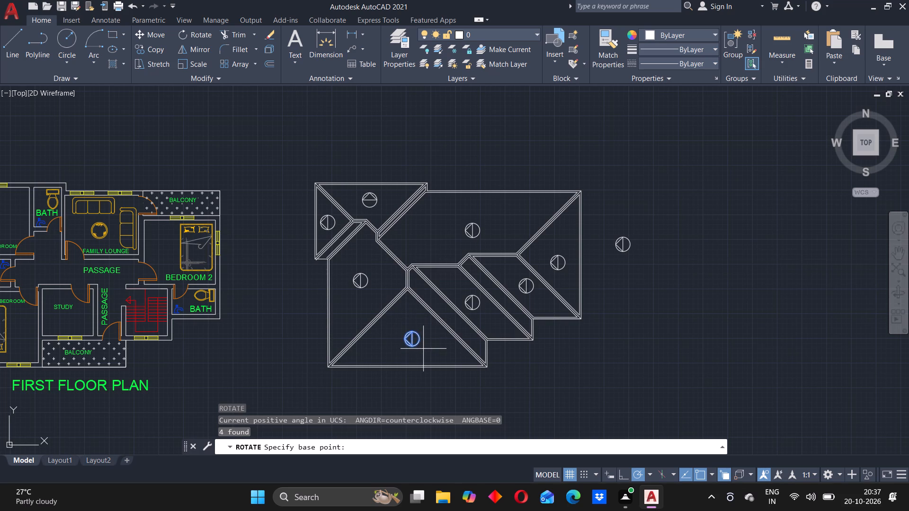
click(413, 340)
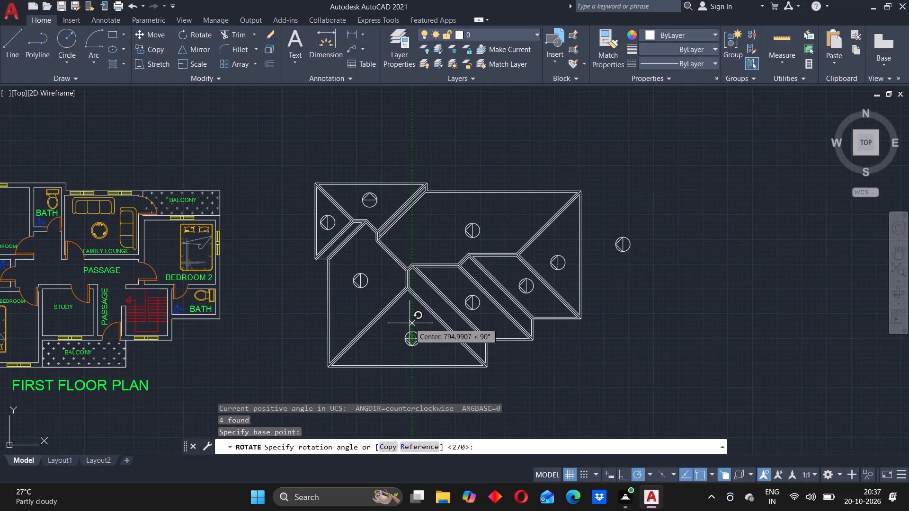
click(410, 323)
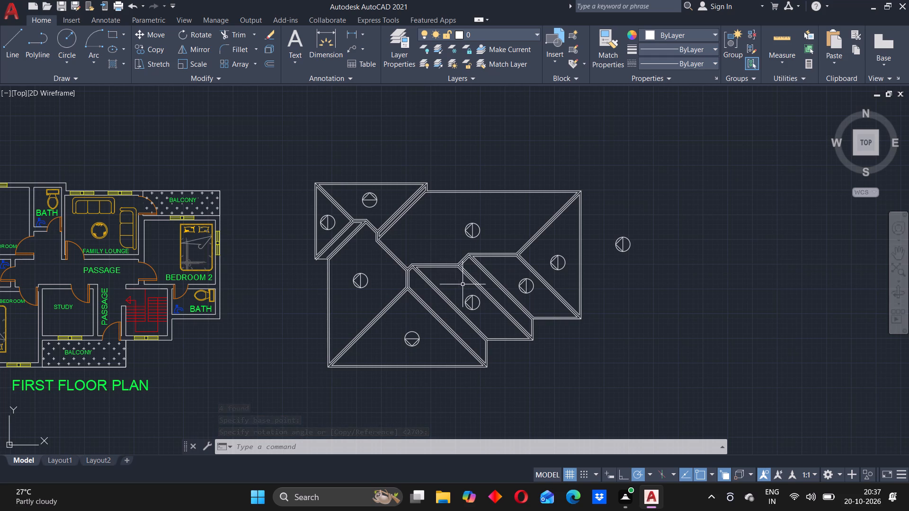
Rotate the slope symbol on the main roof's north face by 270° about its centre, pointing it north.
click(452, 209)
click(489, 245)
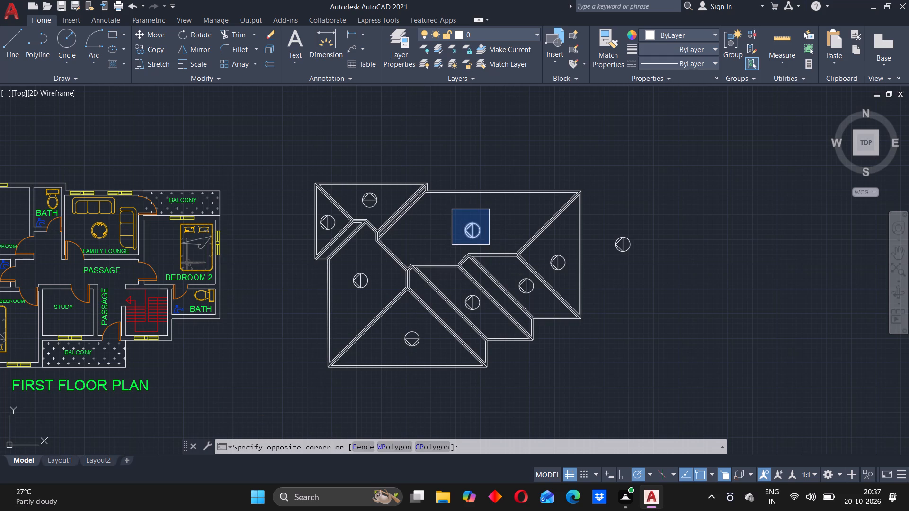
key(r)
key(o)
key(Return)
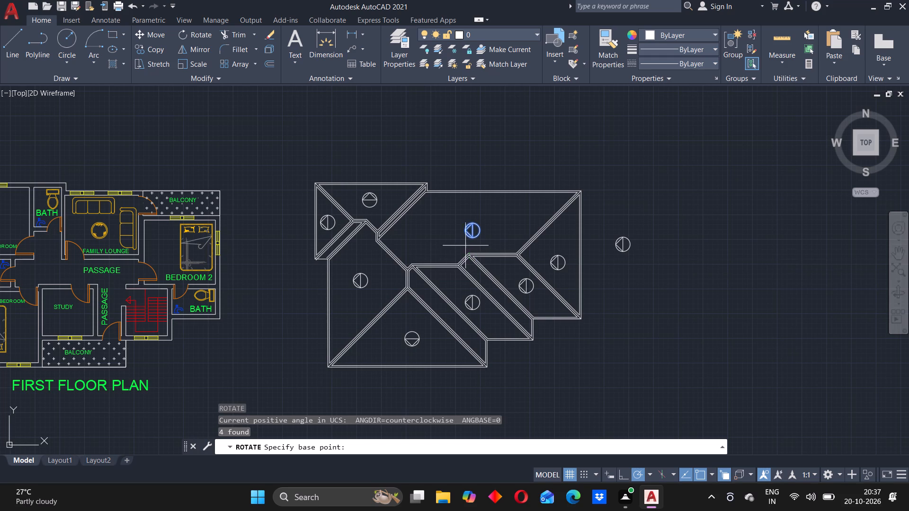
click(473, 233)
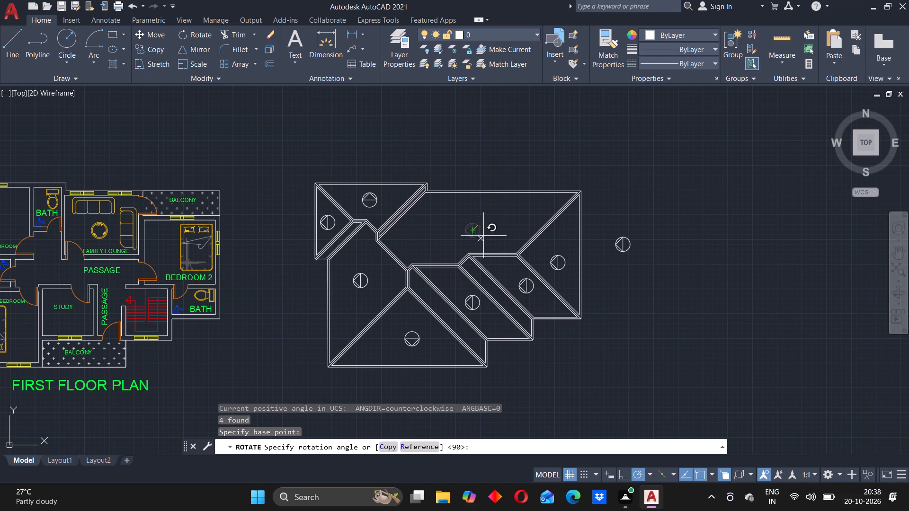
click(472, 260)
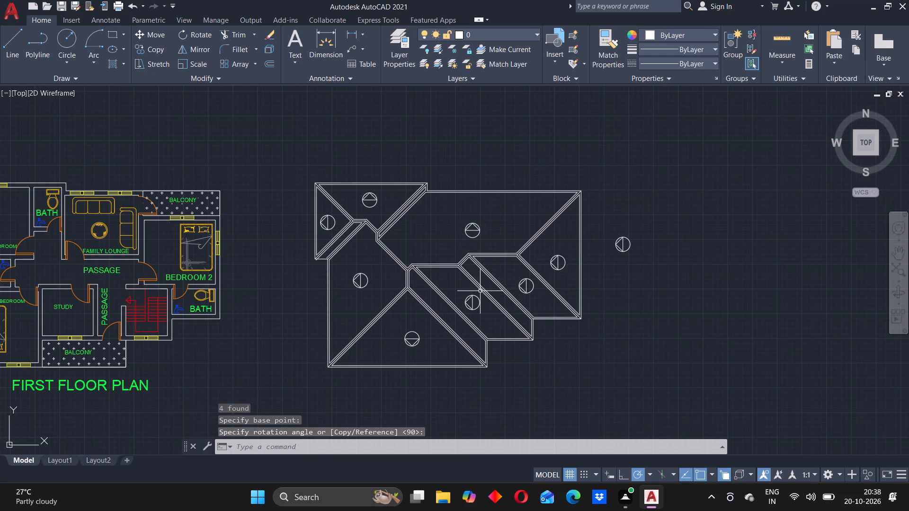
Rotate the slope symbol on the middle slanted southeast face by 135° about its centre, pointing it southeast.
click(455, 289)
click(481, 317)
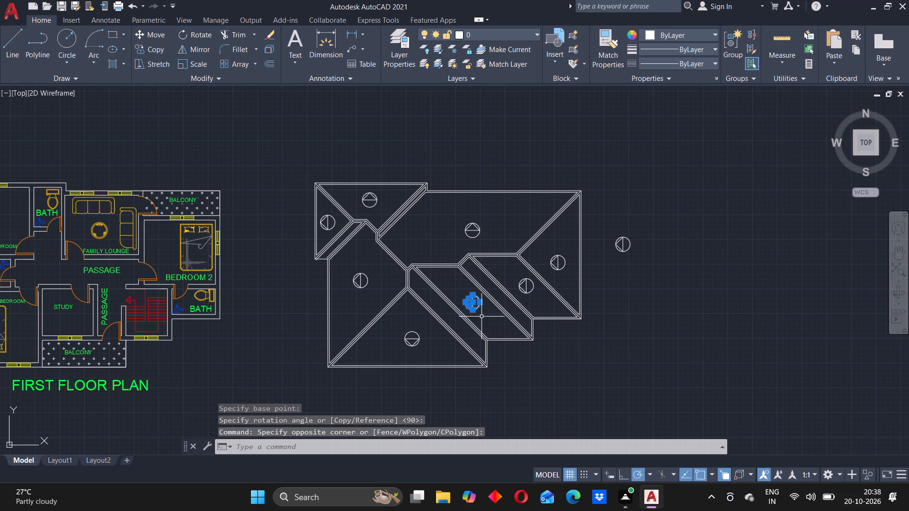
key(r)
key(o)
key(Return)
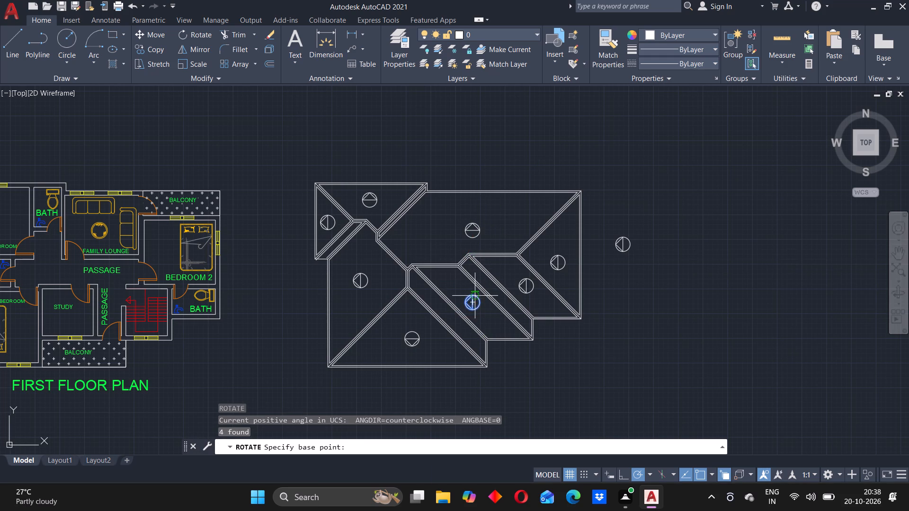
click(473, 305)
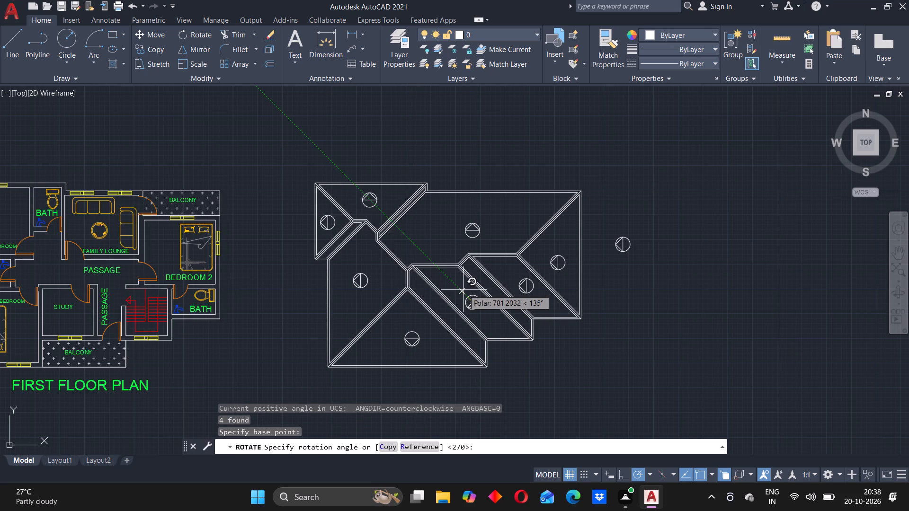
click(463, 290)
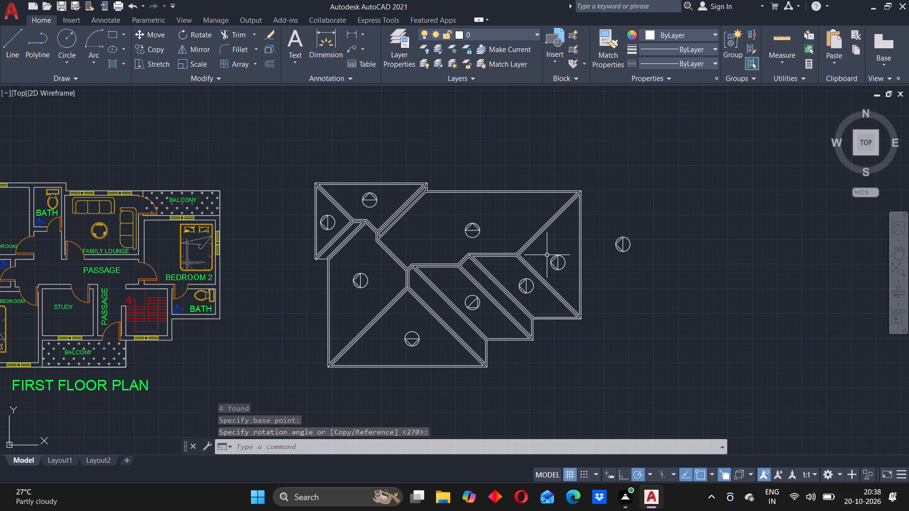
Rotate the slope symbol on the main roof's east face by 180° about its centre, pointing it east.
drag(546, 255, 551, 255)
click(568, 277)
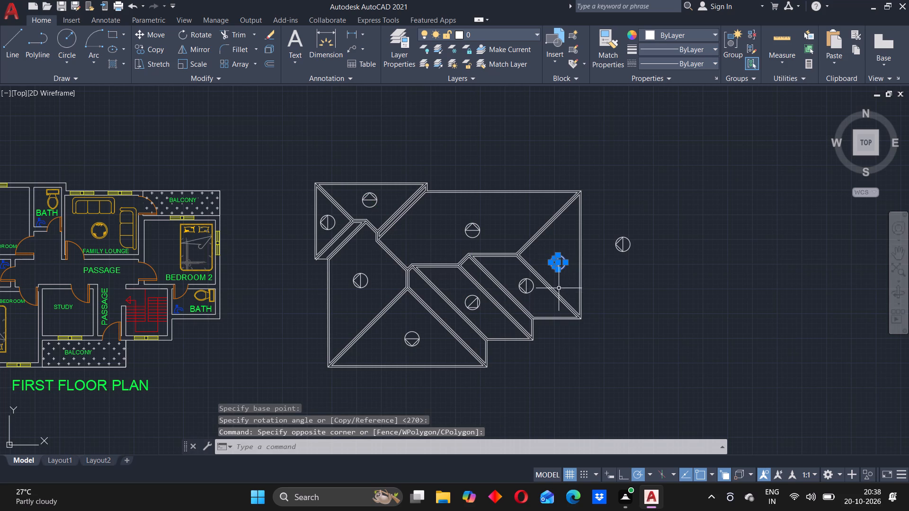
key(r)
key(o)
key(Return)
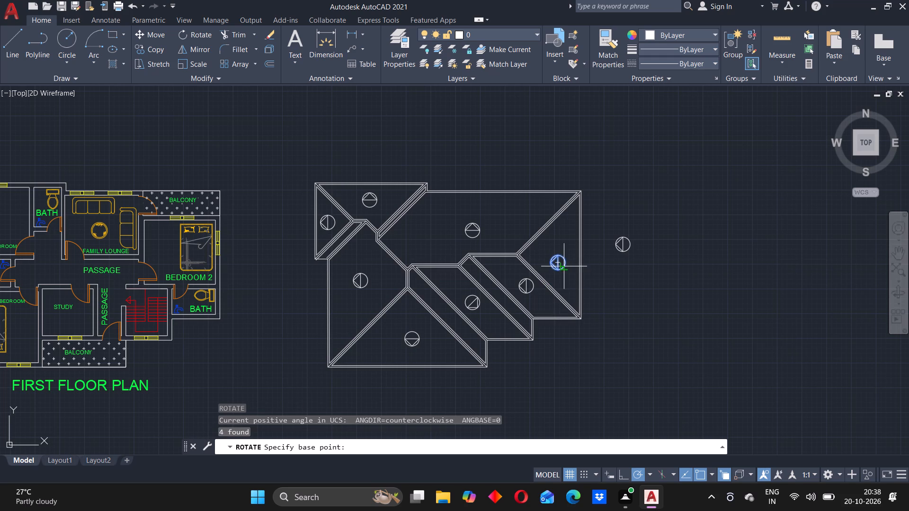
click(558, 264)
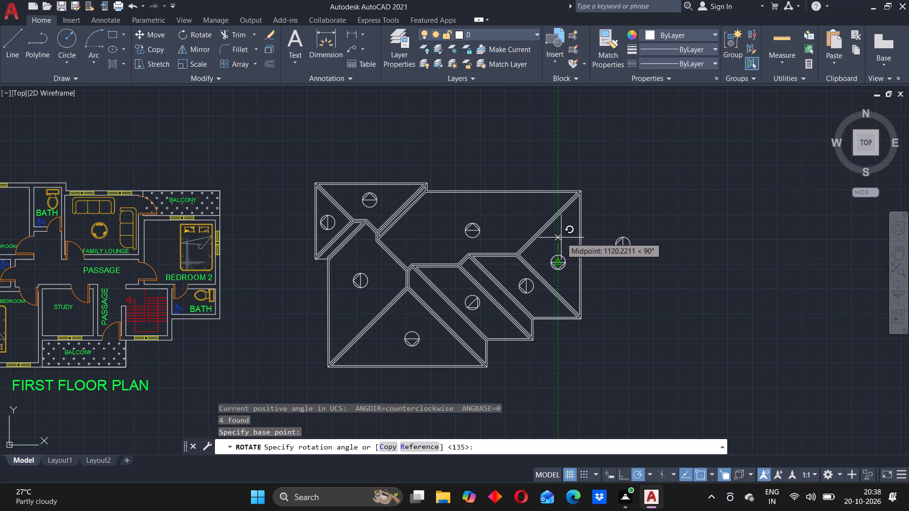
click(548, 261)
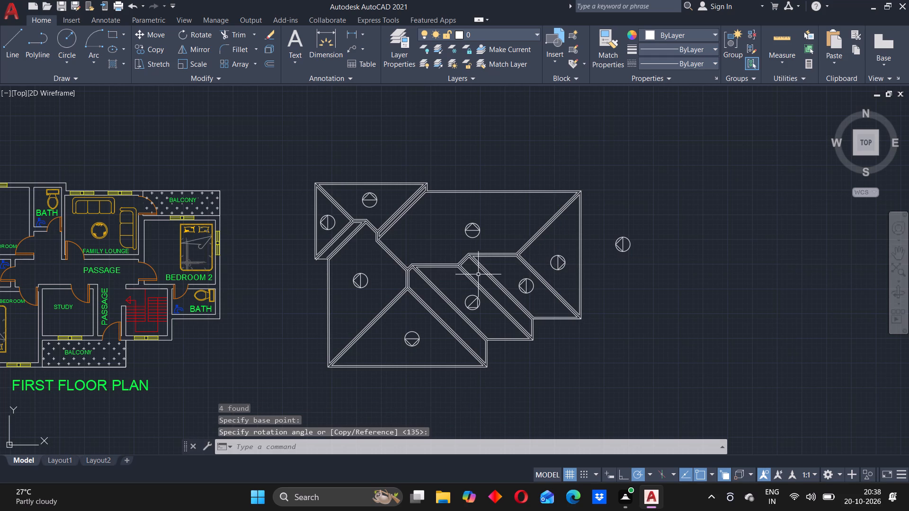
Rotate the slope symbol on the easternmost slanted southeast face about its centre, pointing it southeast like its neighbour.
drag(508, 273, 514, 275)
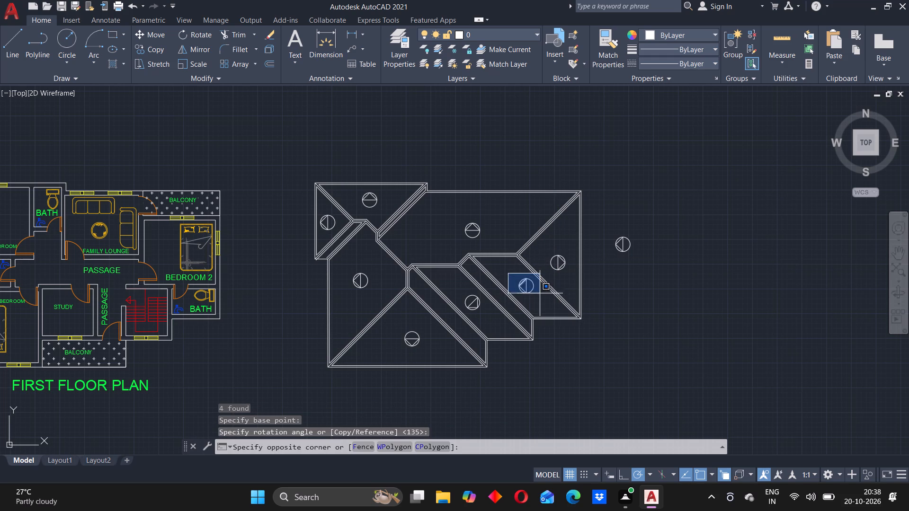
click(540, 296)
key(r)
key(o)
key(Return)
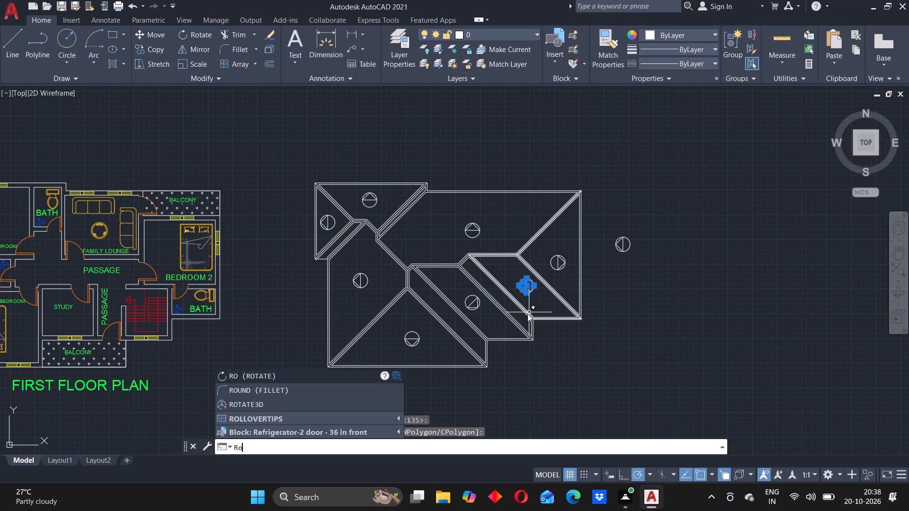
click(530, 284)
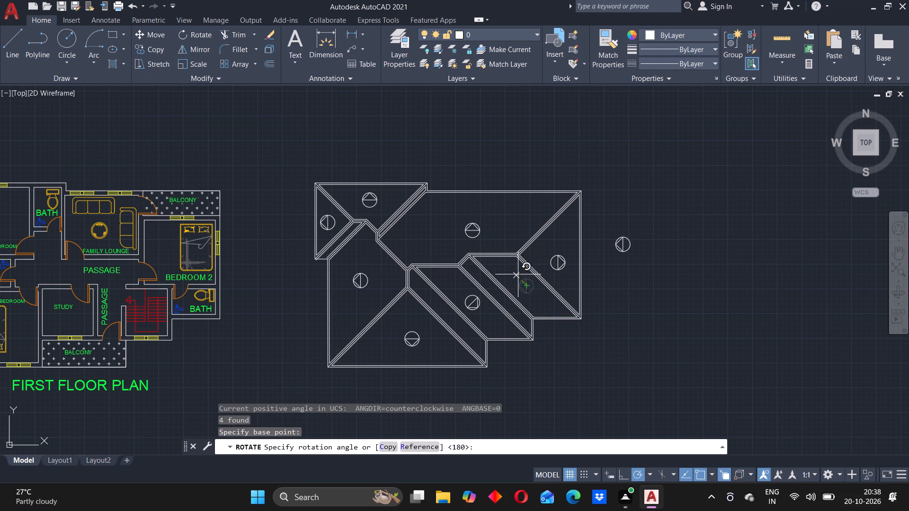
click(519, 278)
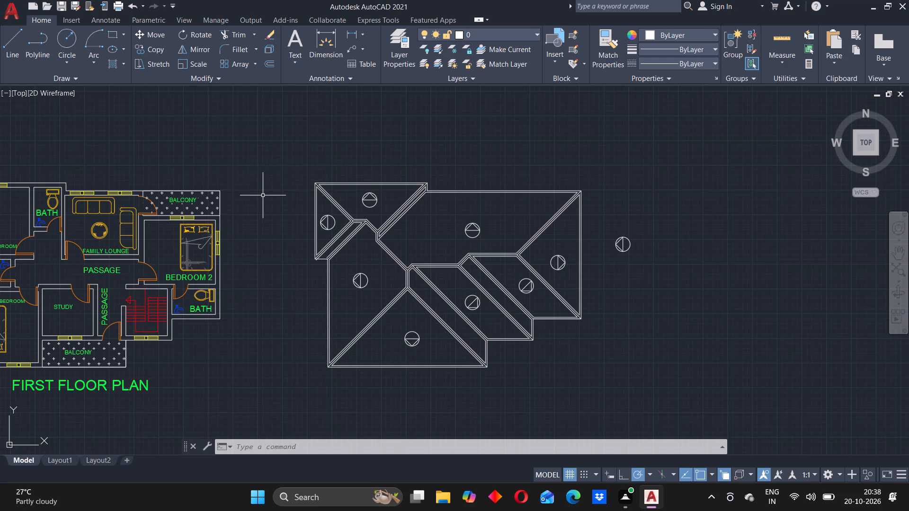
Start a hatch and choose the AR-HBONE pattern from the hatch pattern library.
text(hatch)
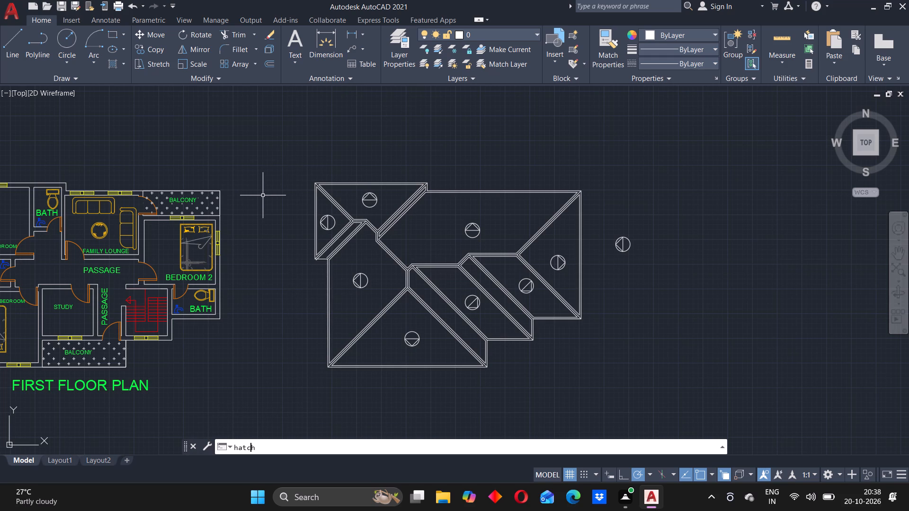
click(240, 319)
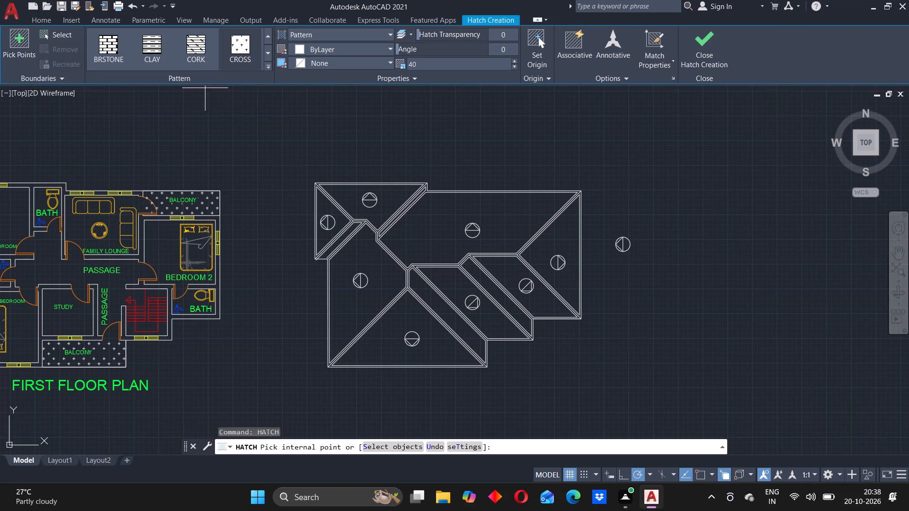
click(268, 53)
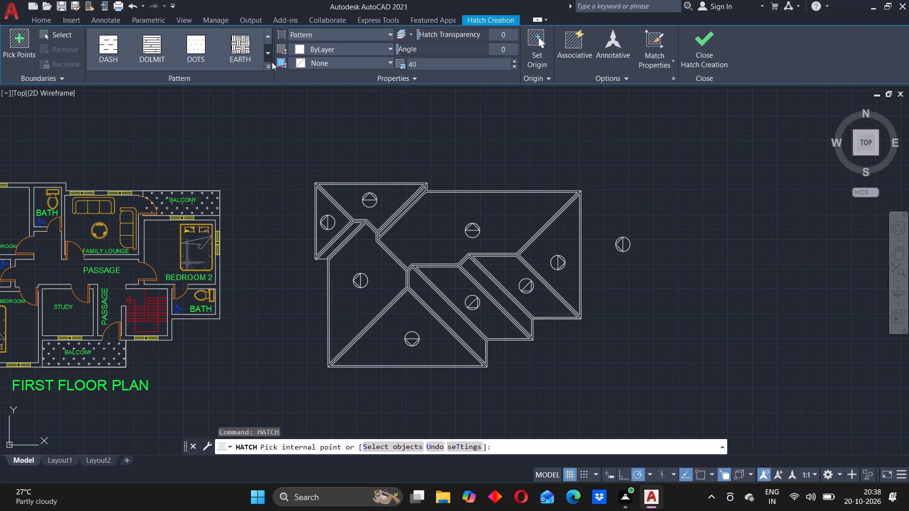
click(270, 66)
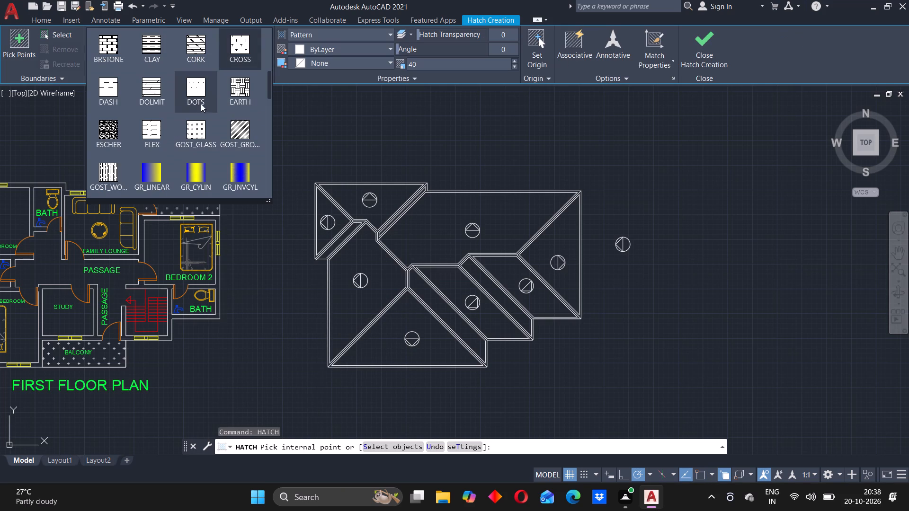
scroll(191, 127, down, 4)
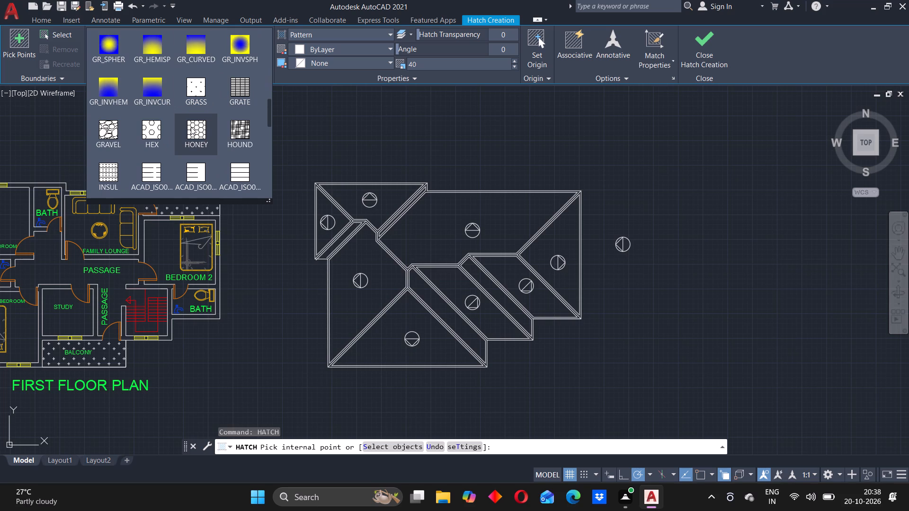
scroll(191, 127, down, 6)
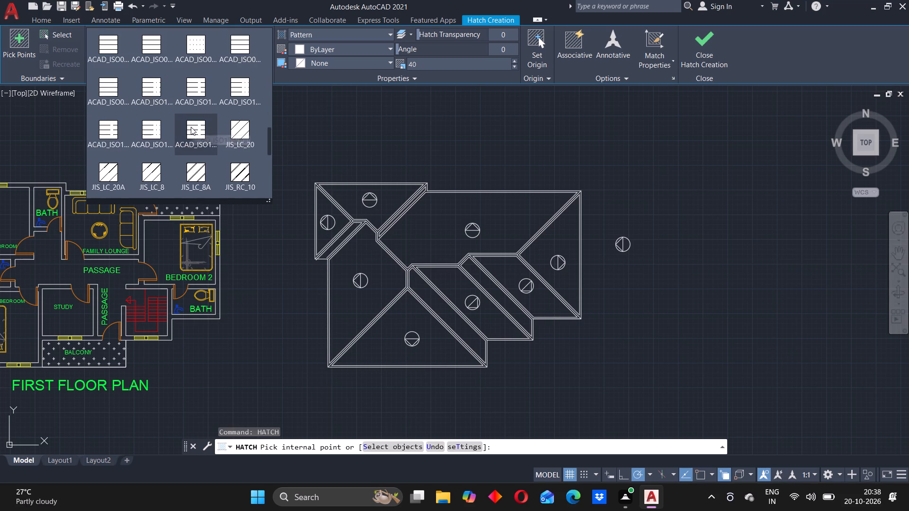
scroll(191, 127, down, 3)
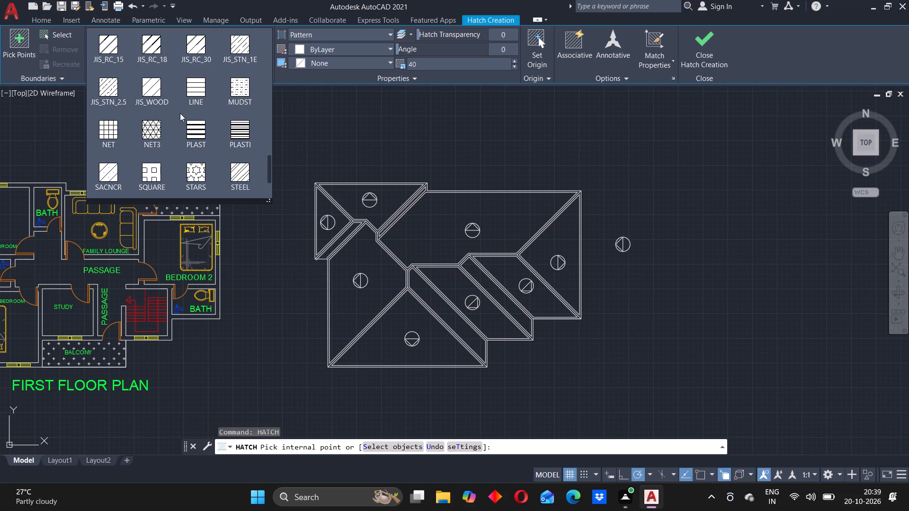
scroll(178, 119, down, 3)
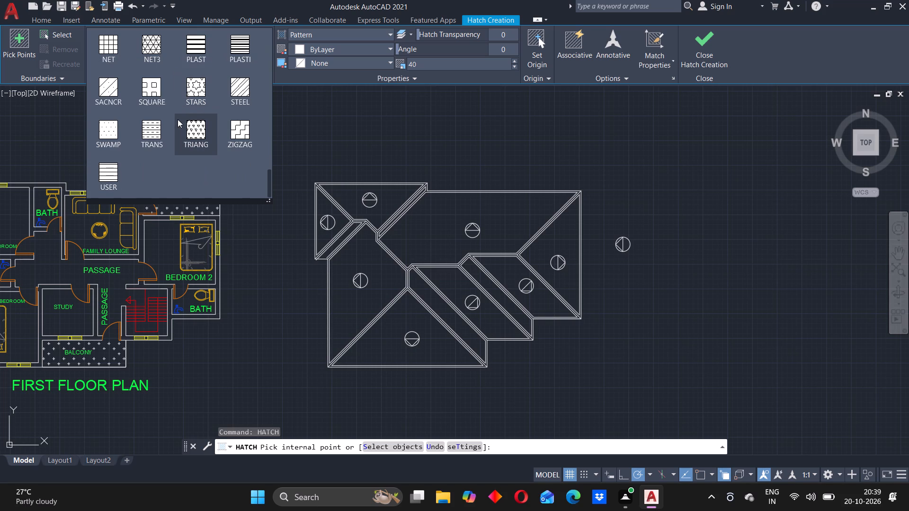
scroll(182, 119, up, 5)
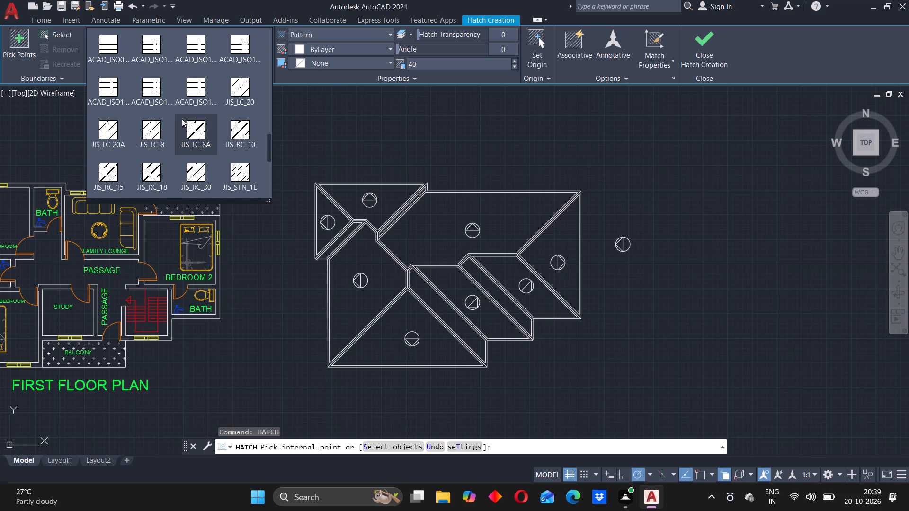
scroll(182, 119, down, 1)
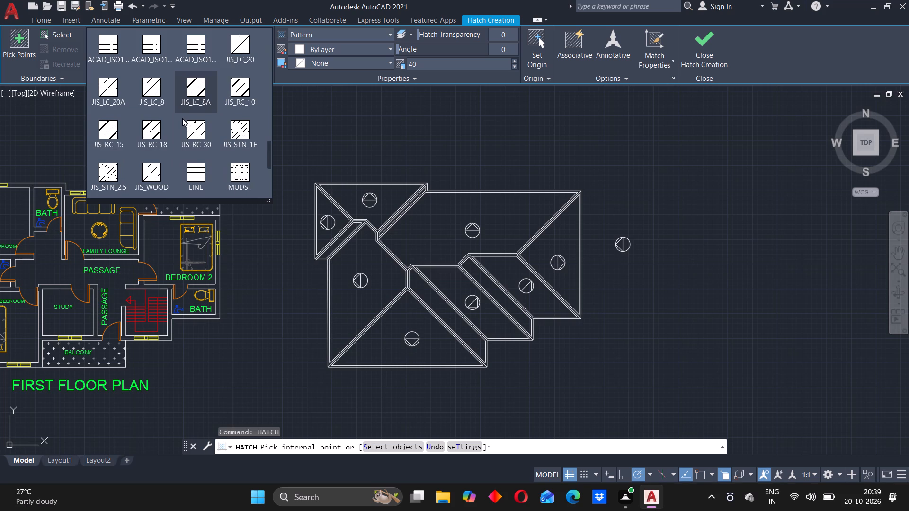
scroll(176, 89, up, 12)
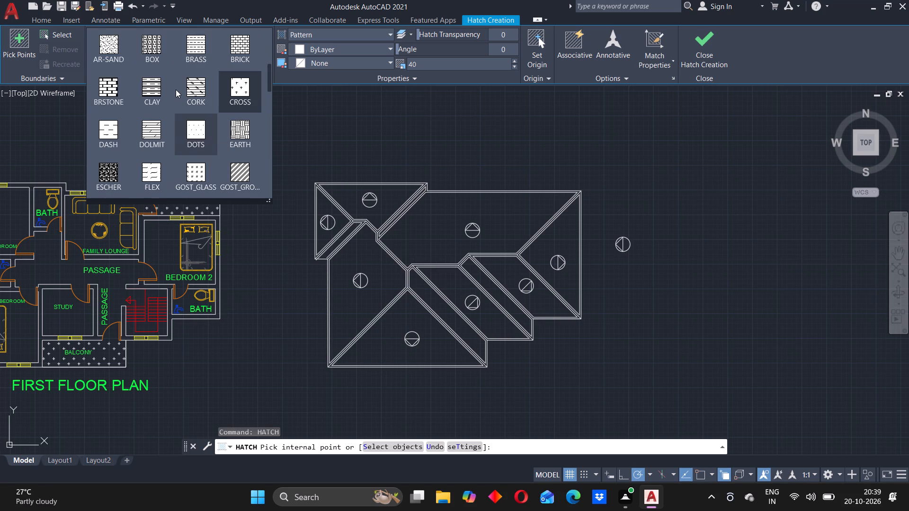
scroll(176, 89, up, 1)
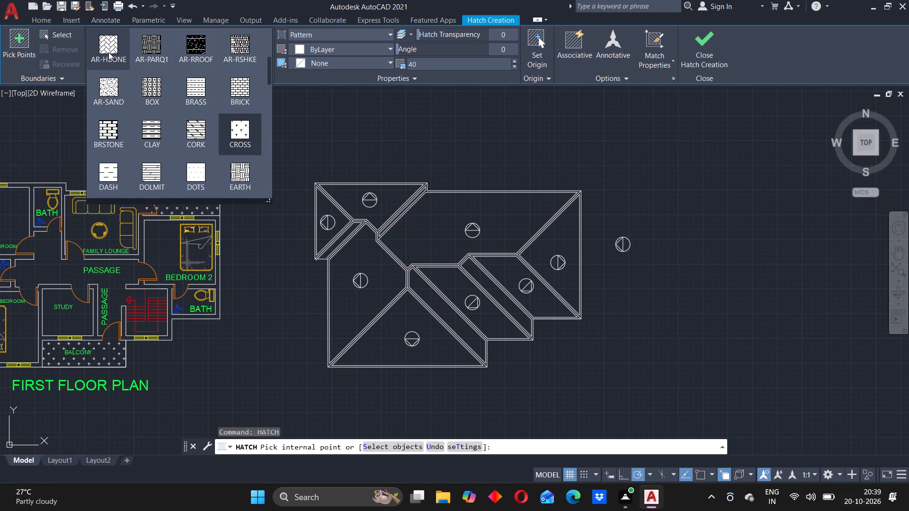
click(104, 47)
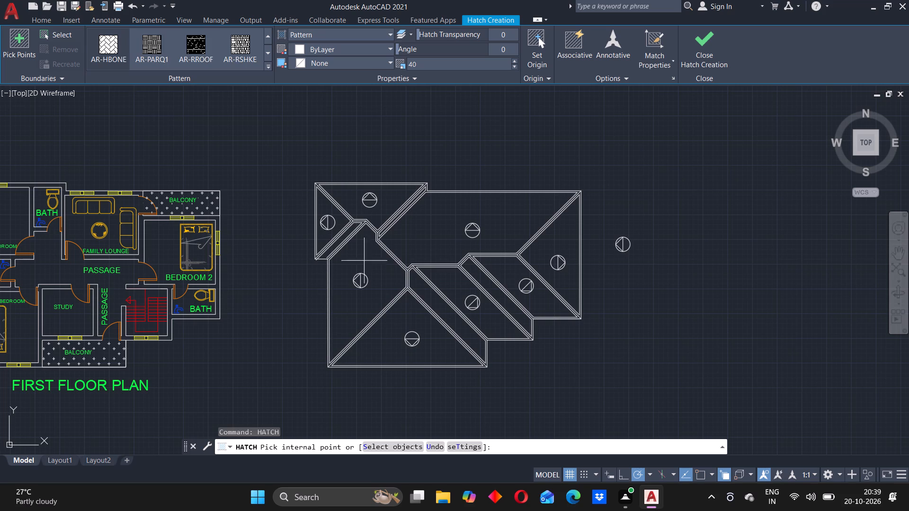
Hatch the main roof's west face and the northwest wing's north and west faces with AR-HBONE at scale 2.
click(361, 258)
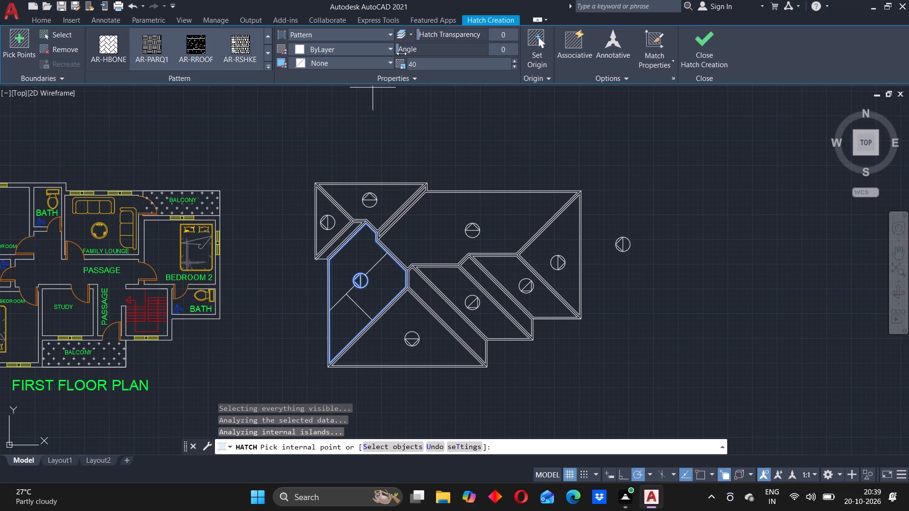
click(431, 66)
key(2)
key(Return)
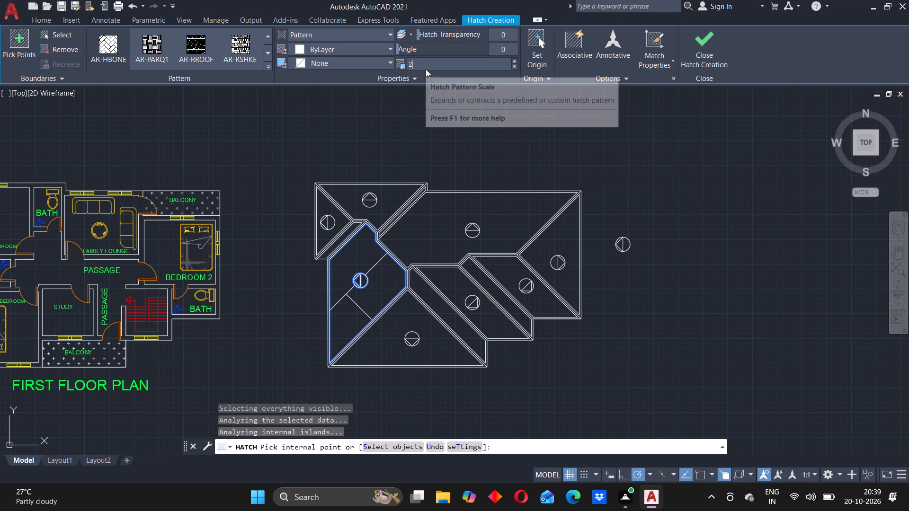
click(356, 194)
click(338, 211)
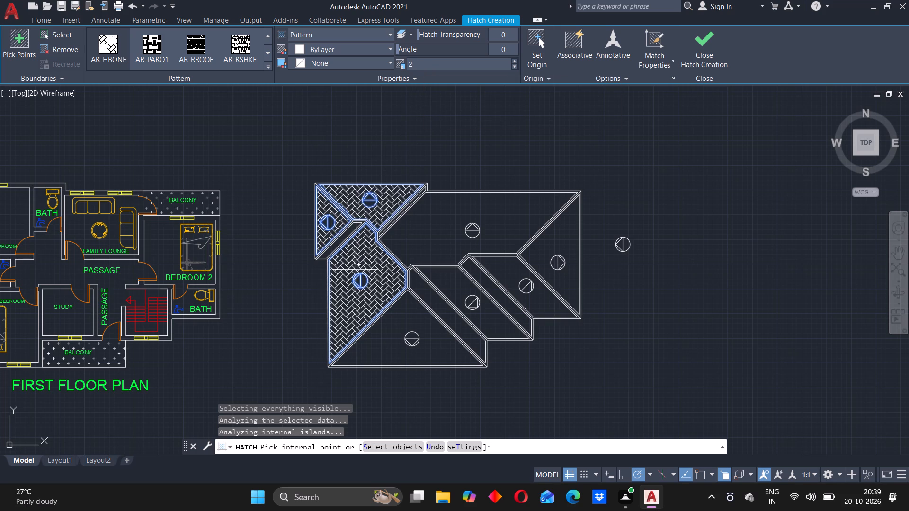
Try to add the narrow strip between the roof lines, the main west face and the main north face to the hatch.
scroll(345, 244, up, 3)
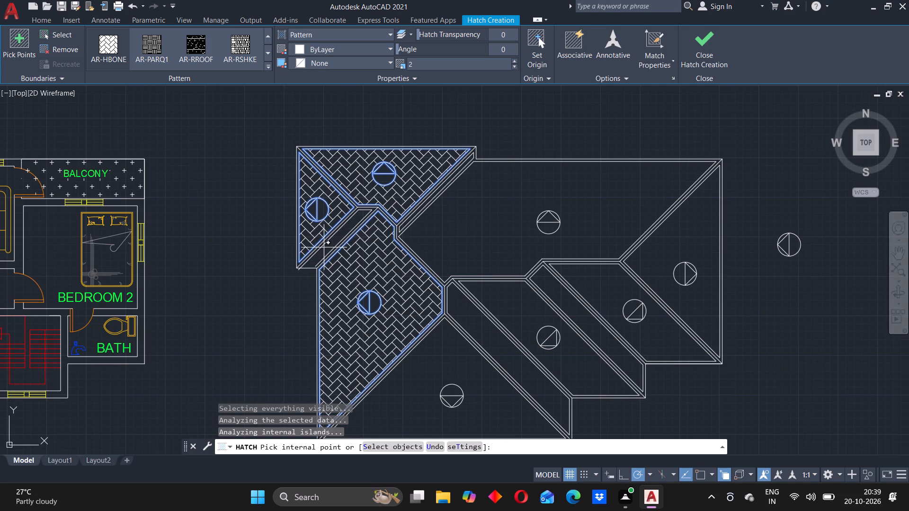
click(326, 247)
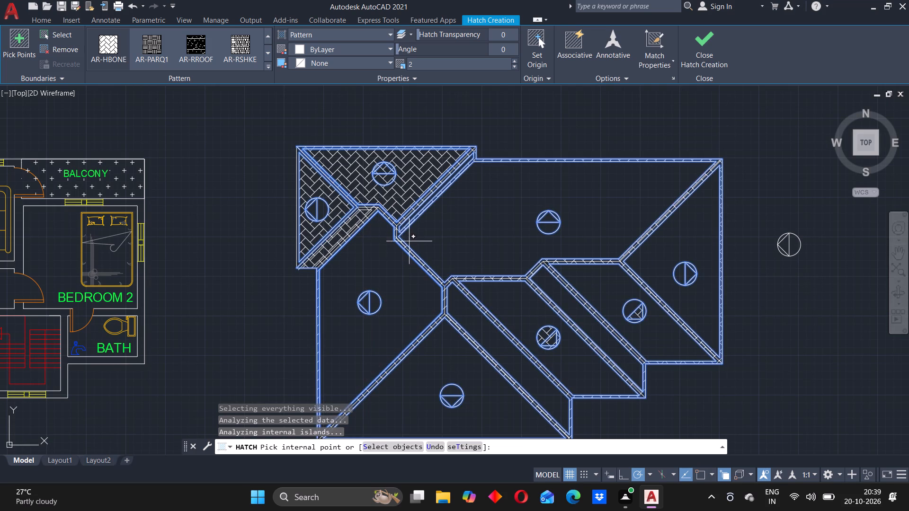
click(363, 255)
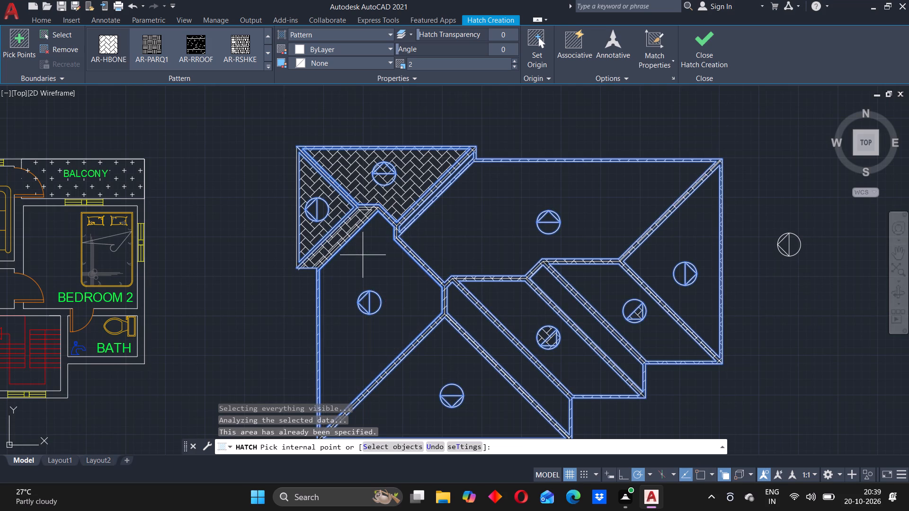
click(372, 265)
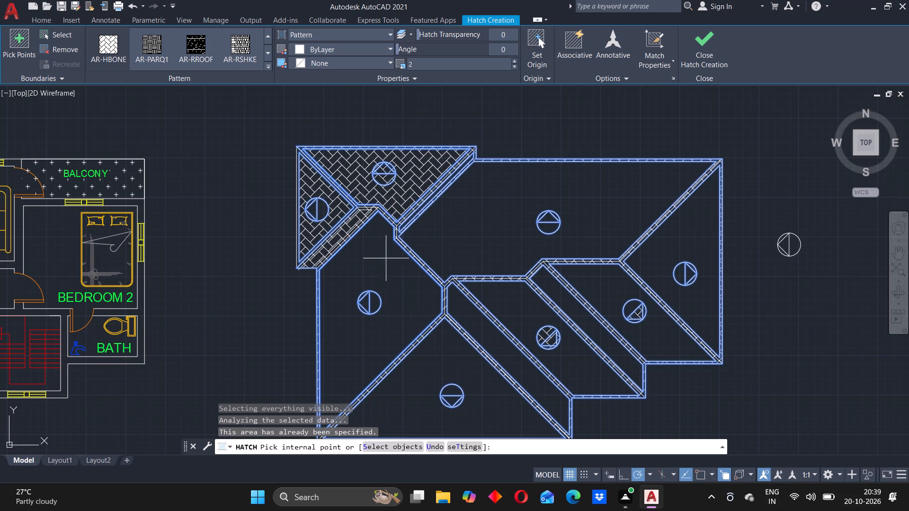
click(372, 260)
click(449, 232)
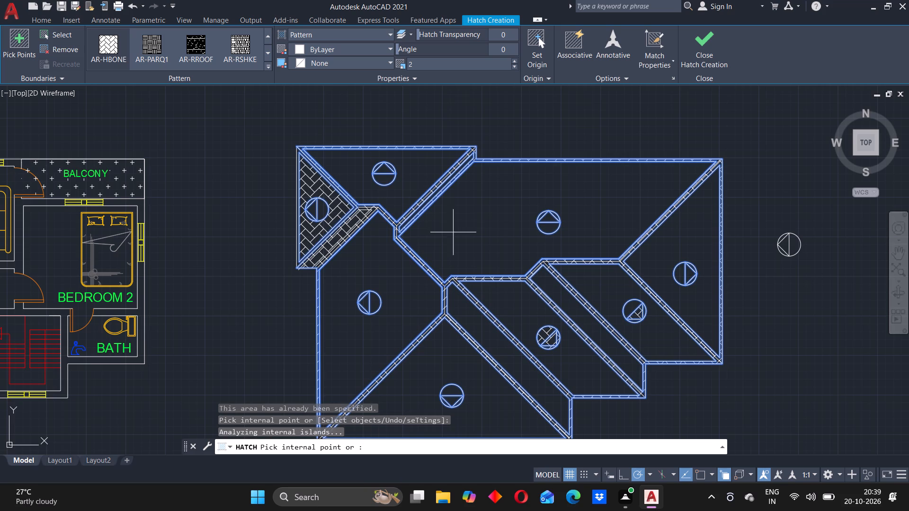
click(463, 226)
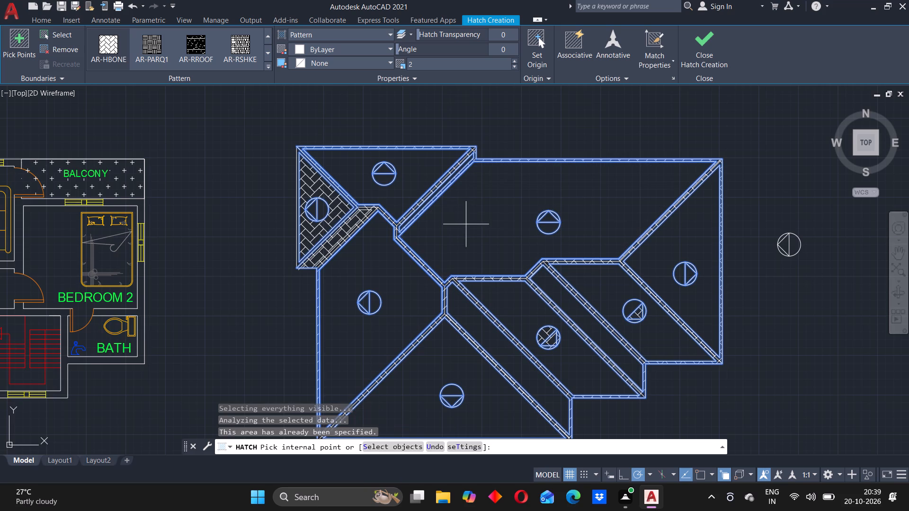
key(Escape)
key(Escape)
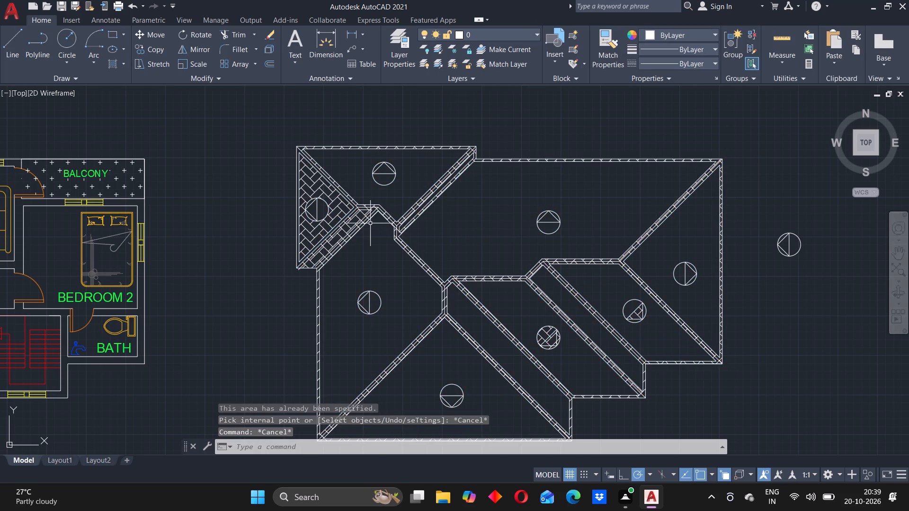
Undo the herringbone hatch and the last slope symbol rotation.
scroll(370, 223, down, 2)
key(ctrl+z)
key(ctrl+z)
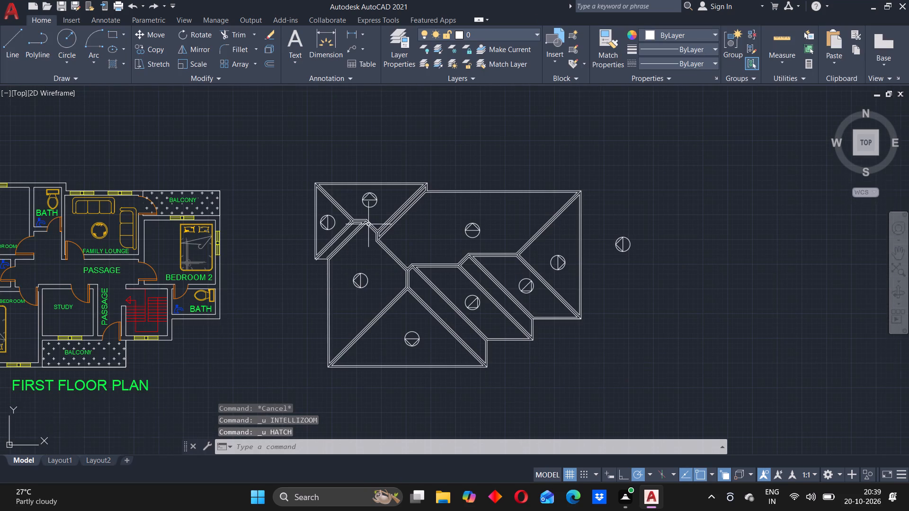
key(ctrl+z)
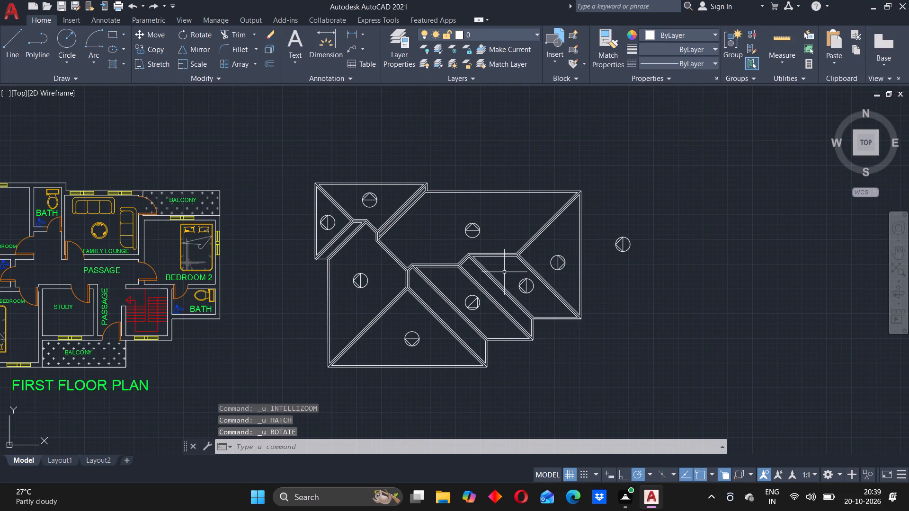
Rotate the slope symbol on the easternmost slanted southeast face about its centre, pointing it southeast.
drag(513, 280, 525, 278)
click(539, 297)
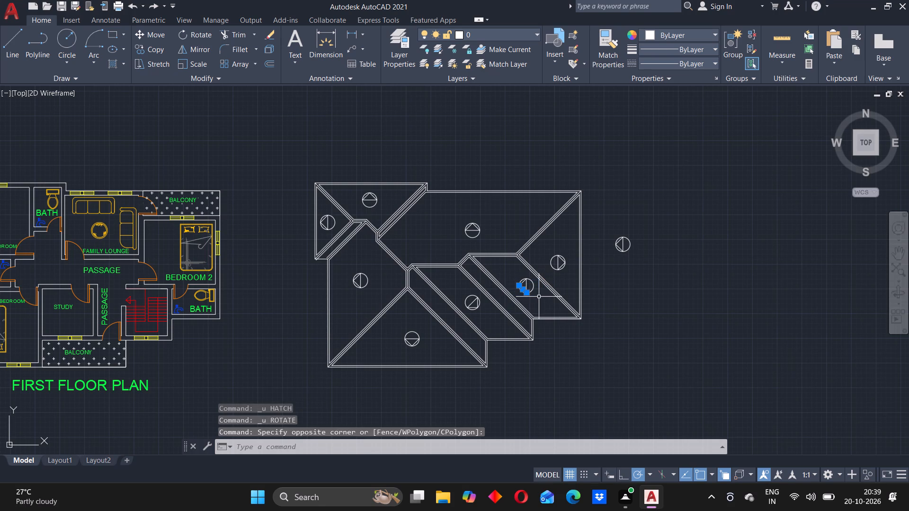
drag(506, 272, 510, 272)
click(539, 293)
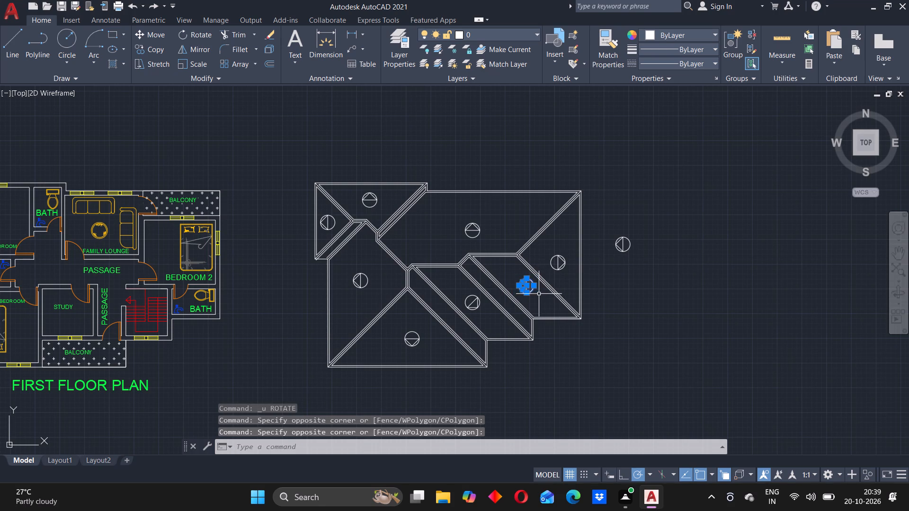
key(r)
key(o)
key(Return)
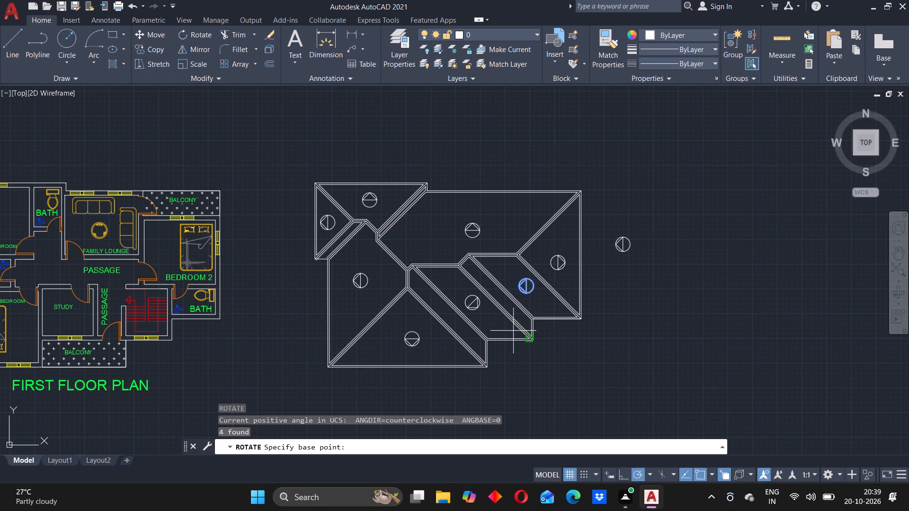
click(526, 289)
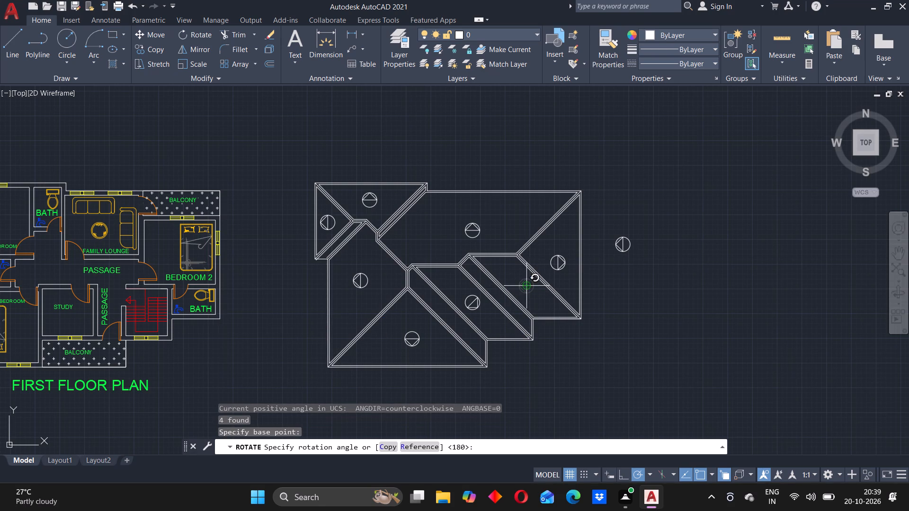
click(512, 278)
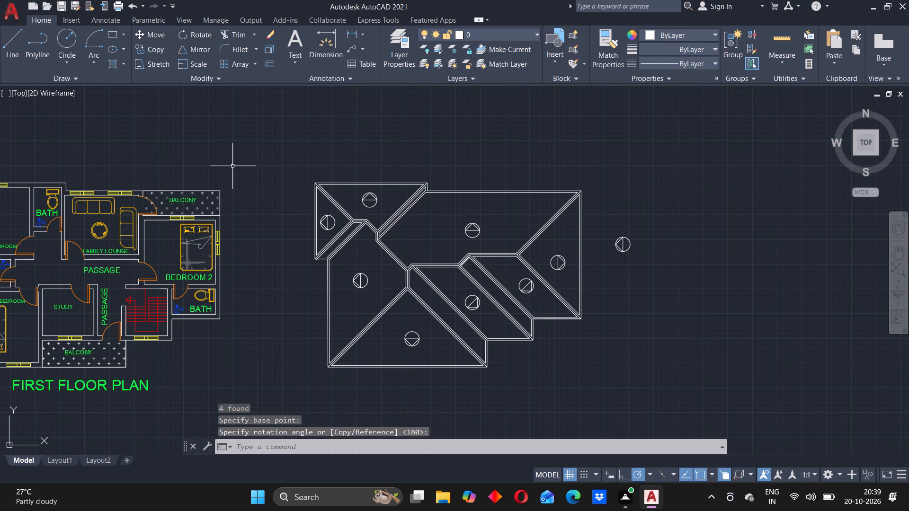
Hatch the northwest wing's north and west roof faces with the AR-HBONE pattern at scale 4.
text(hatc)
key(h)
key(Return)
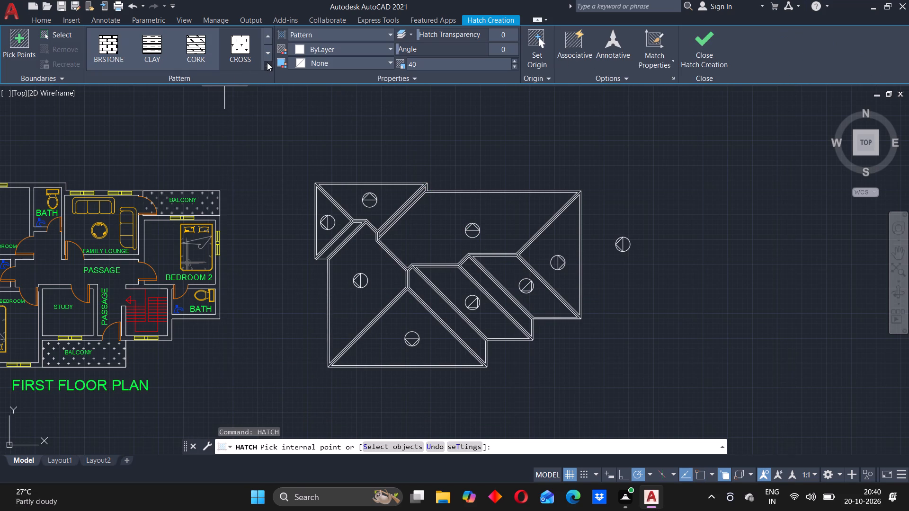
click(267, 65)
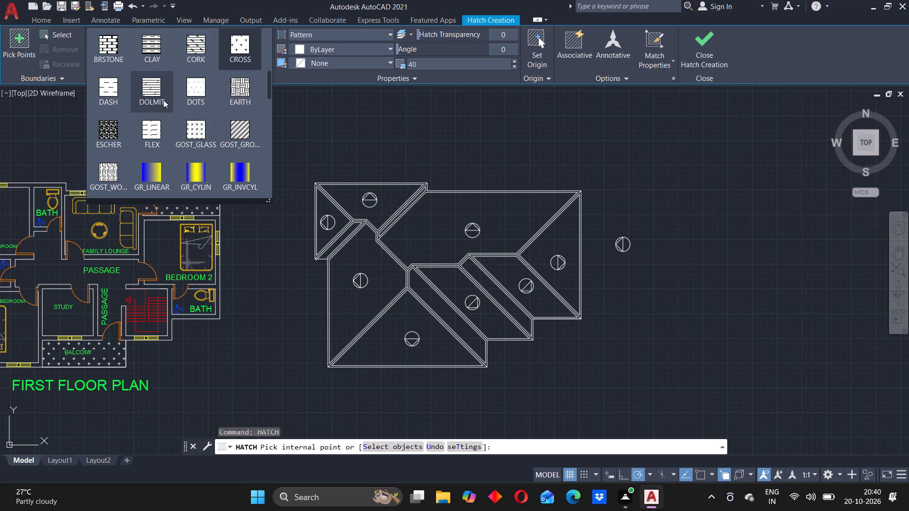
scroll(164, 99, up, 4)
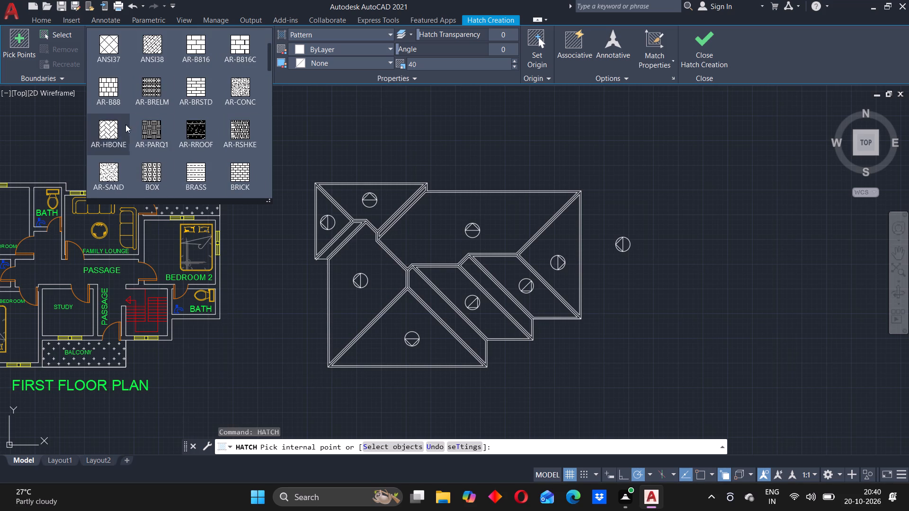
click(108, 132)
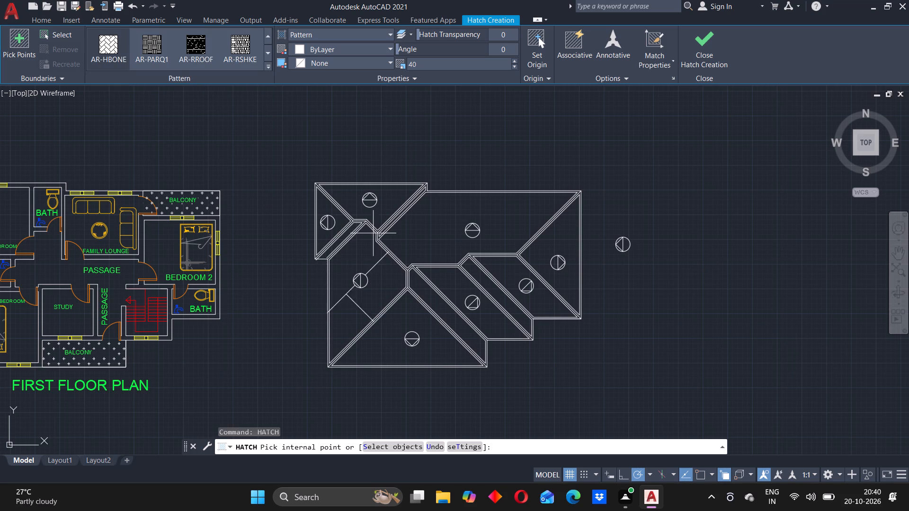
drag(425, 65, 405, 68)
key(2)
key(BackSpace)
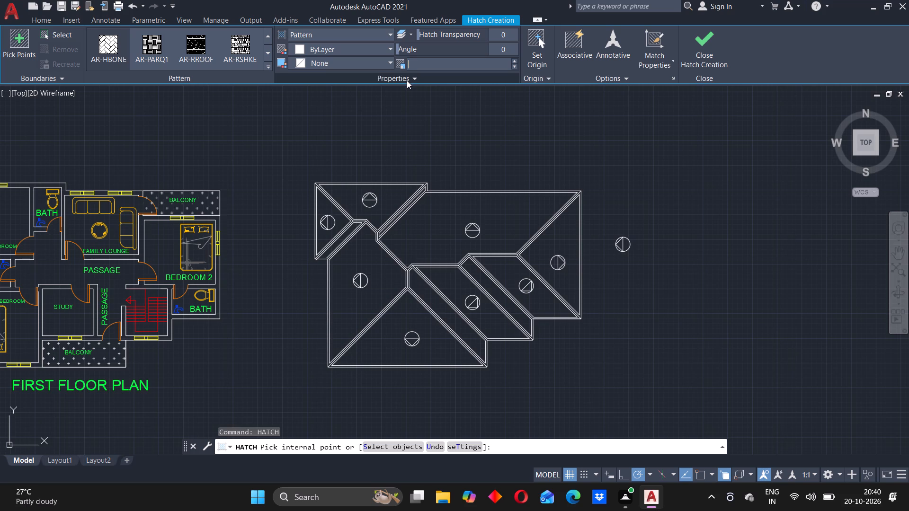
key(4)
key(Return)
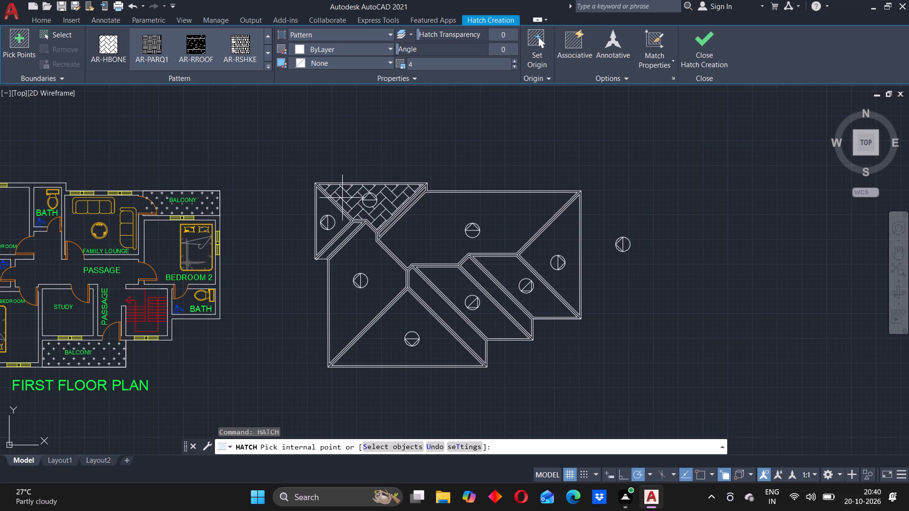
click(342, 197)
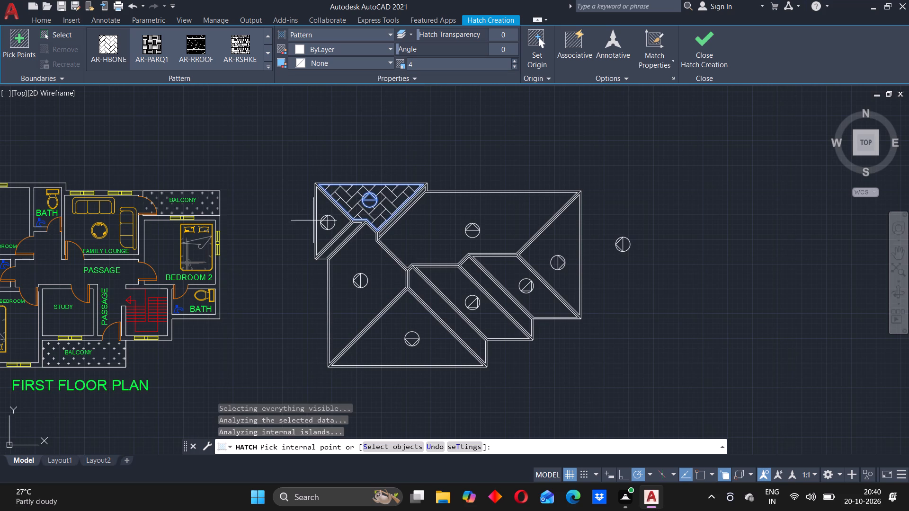
click(330, 211)
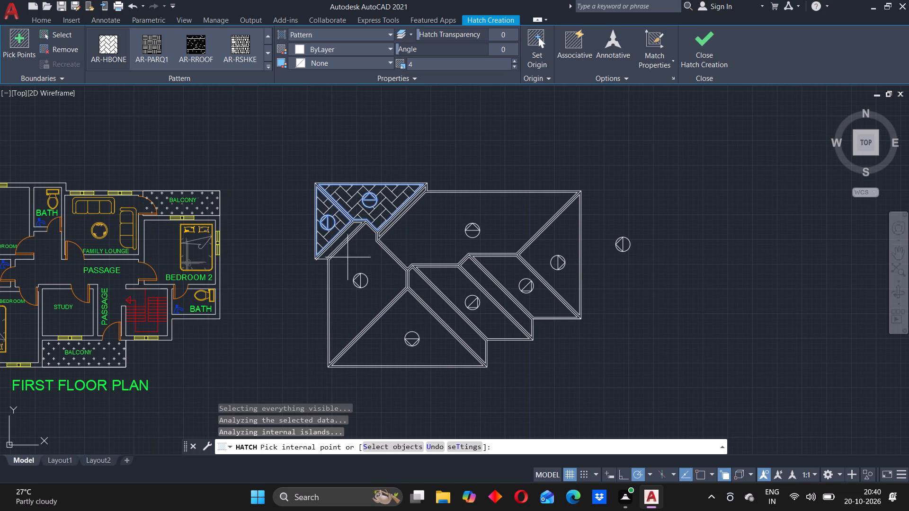
scroll(346, 259, up, 4)
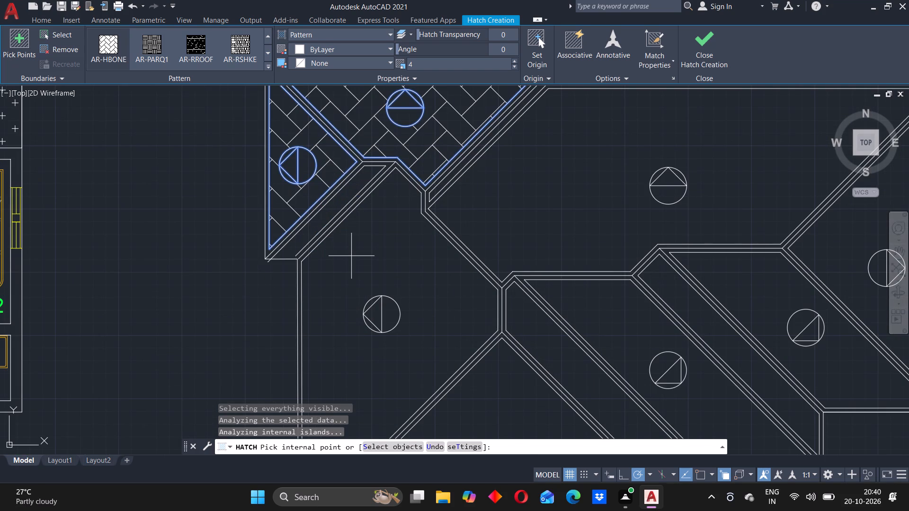
key(Escape)
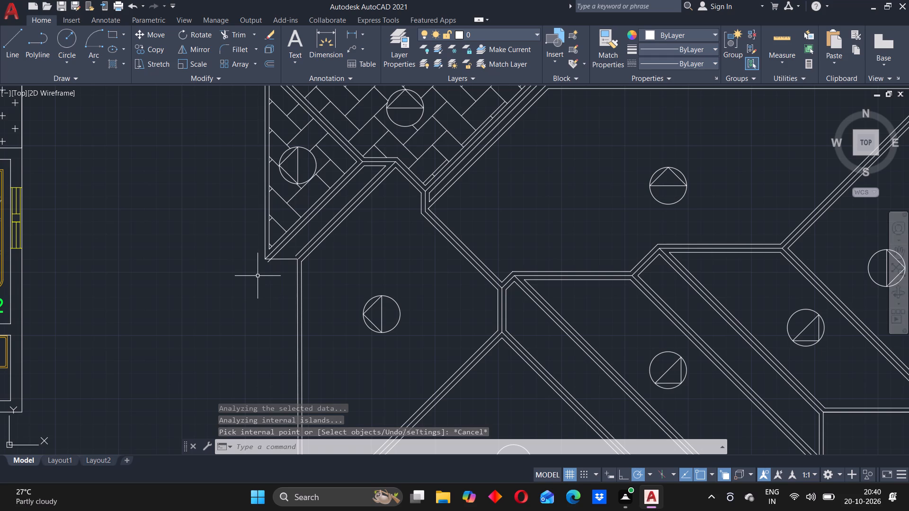
Offset the short horizontal eave line at the northwest wing's south end 80 units inward.
key(o)
key(Return)
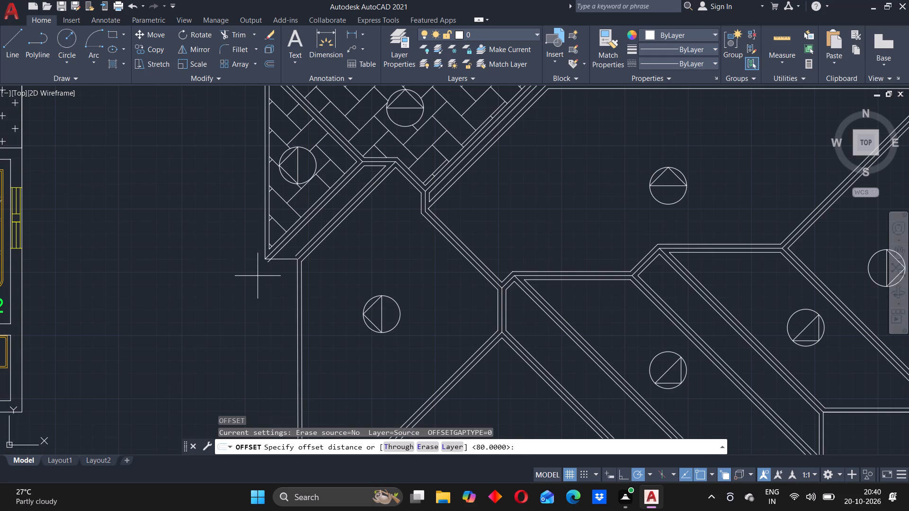
key(Return)
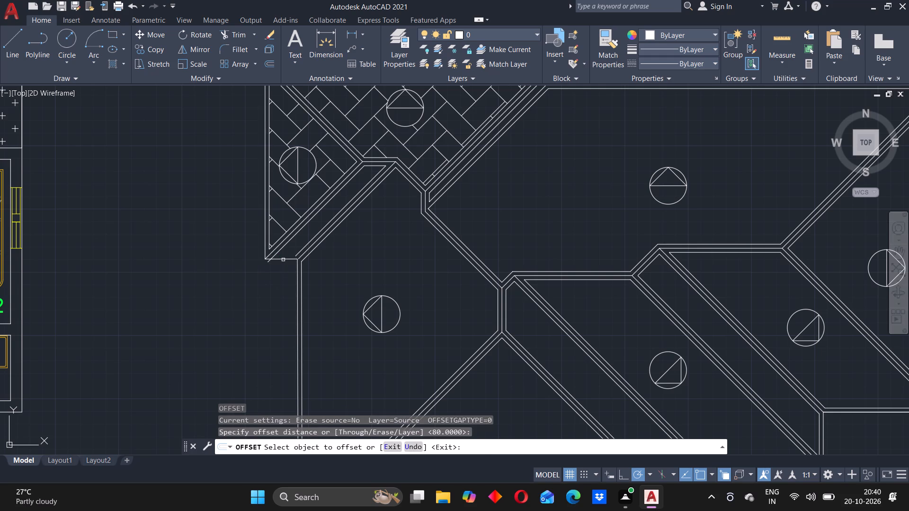
click(283, 259)
click(286, 253)
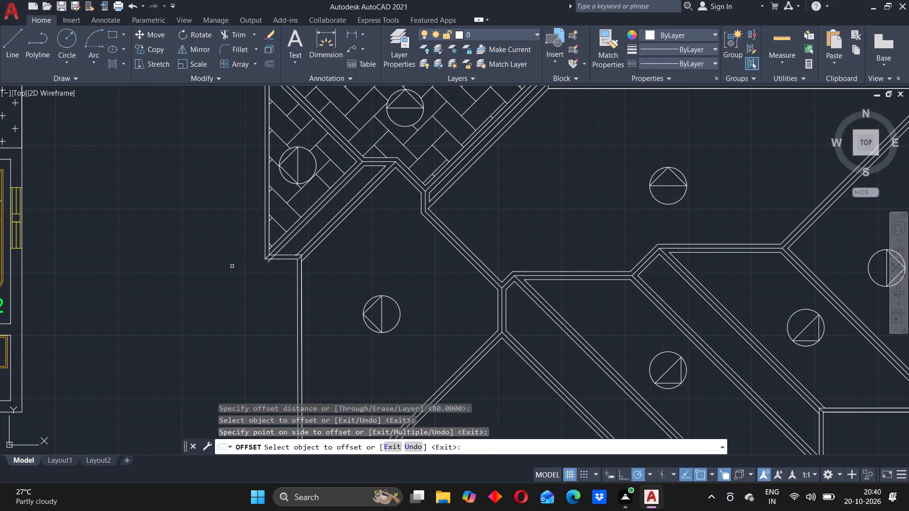
key(Escape)
Fillet both ends of the new offset eave line to the adjacent inner diagonal lines, closing the narrow strip's sharp corners.
key(f)
key(Return)
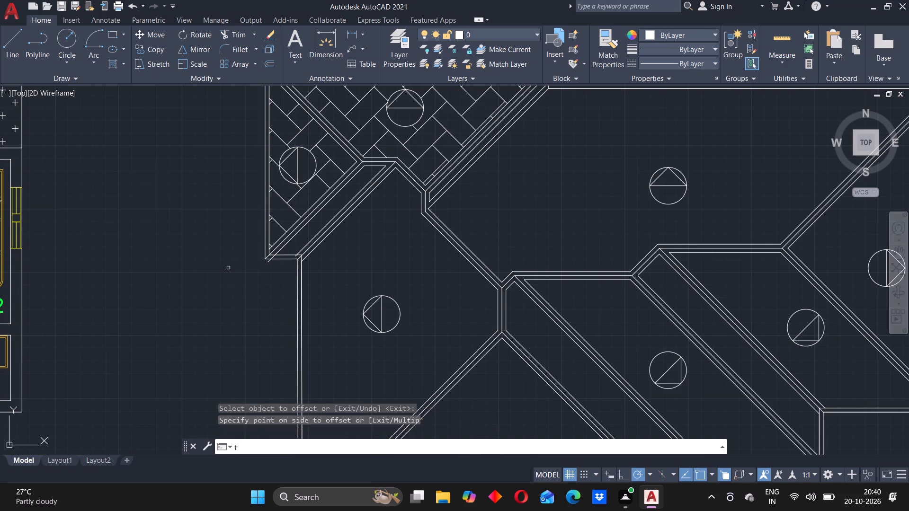
scroll(280, 251, up, 2)
click(276, 250)
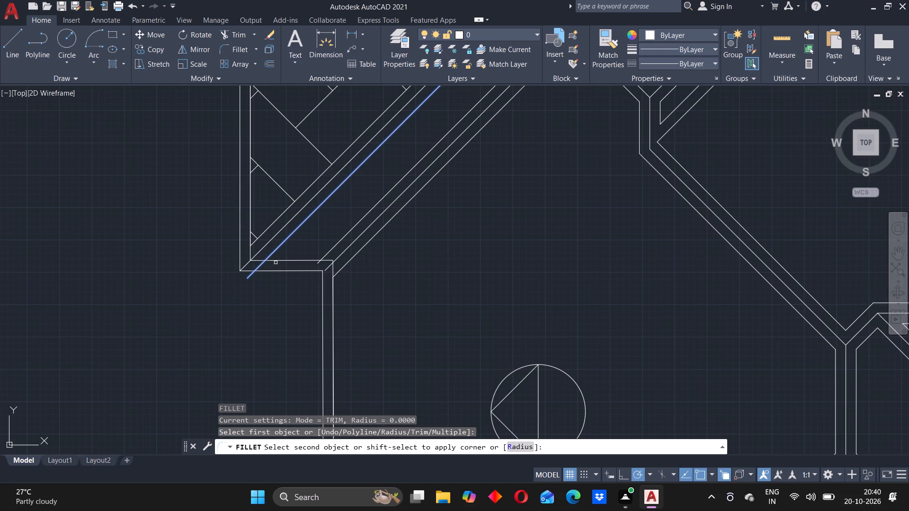
click(278, 261)
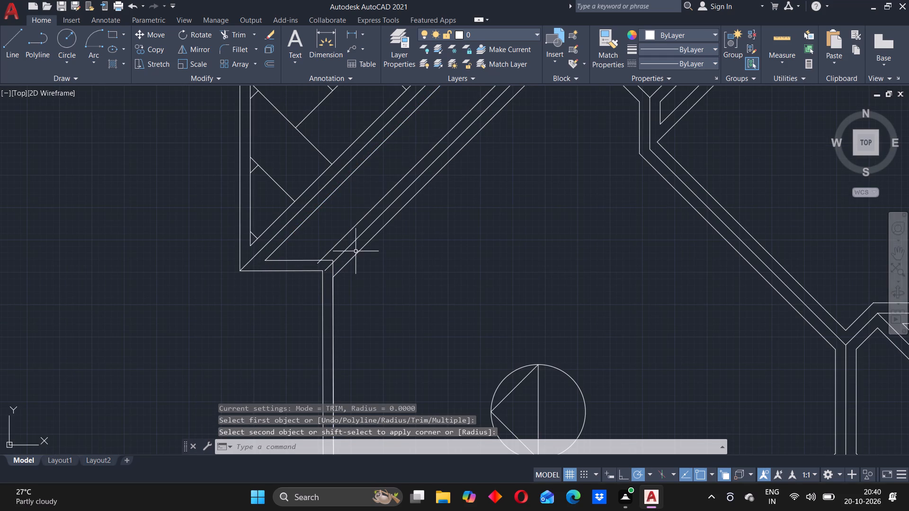
scroll(356, 251, down, 2)
scroll(362, 243, up, 1)
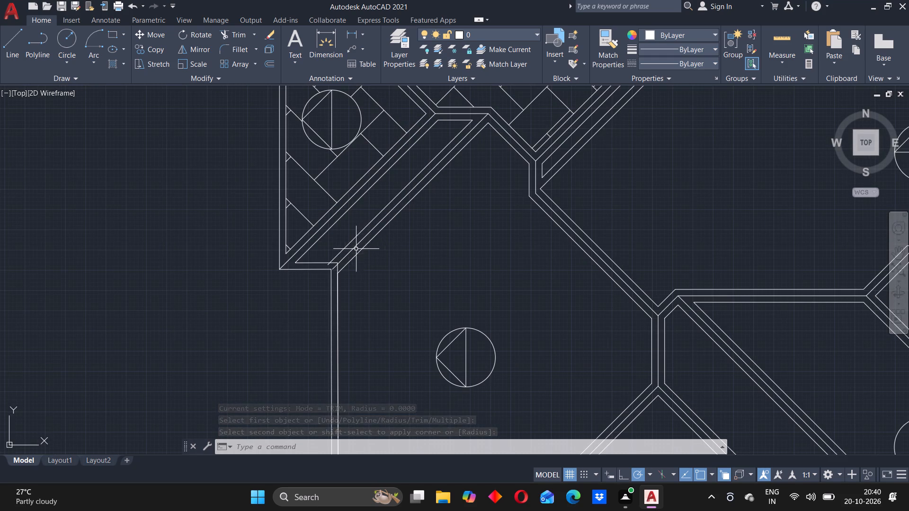
scroll(348, 254, up, 1)
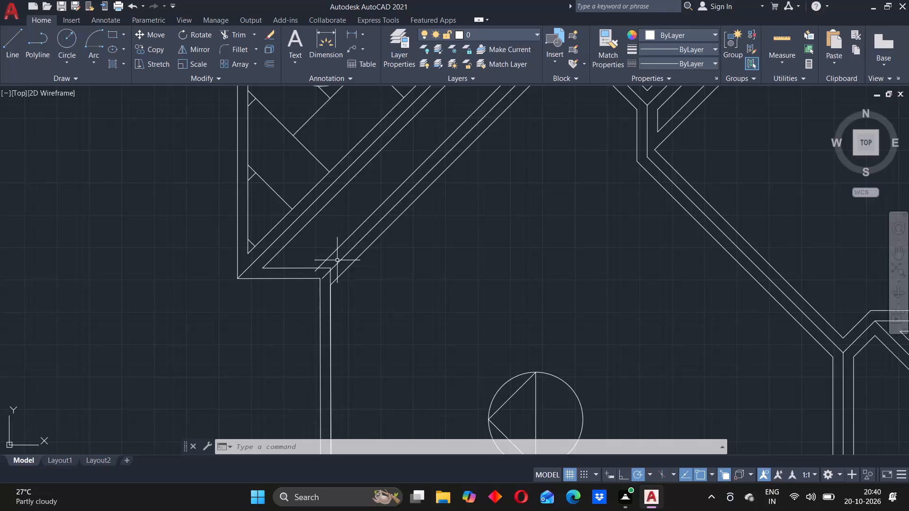
scroll(332, 269, up, 3)
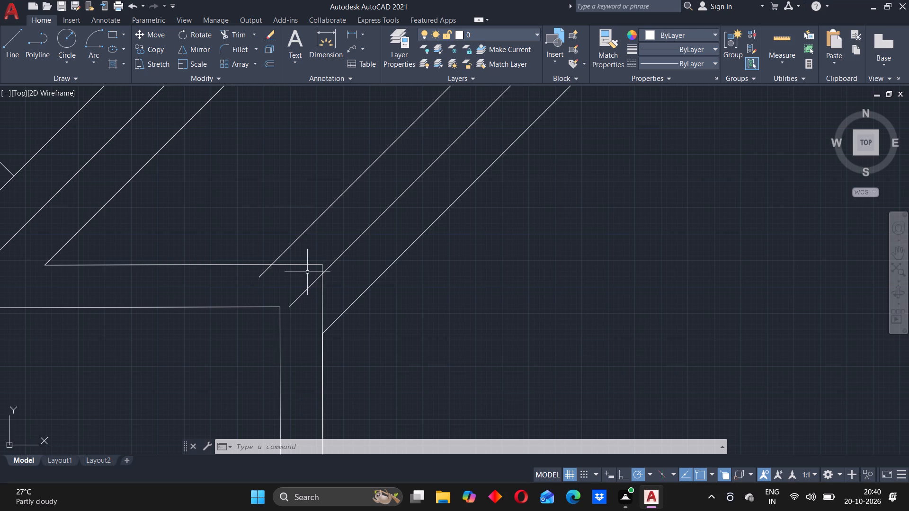
key(f)
key(Return)
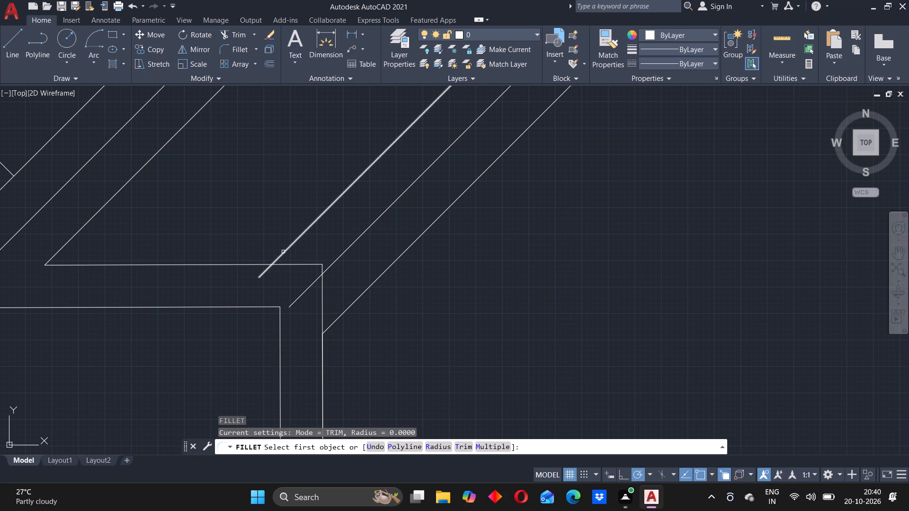
click(283, 252)
click(250, 264)
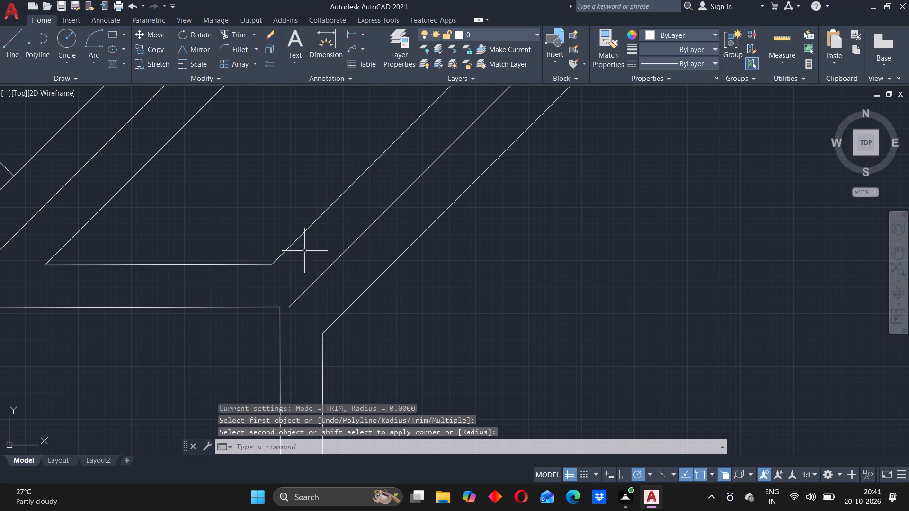
Extend the middle diagonal roof line to the outer eave corner where the northwest wing meets the main west face.
scroll(333, 236, down, 5)
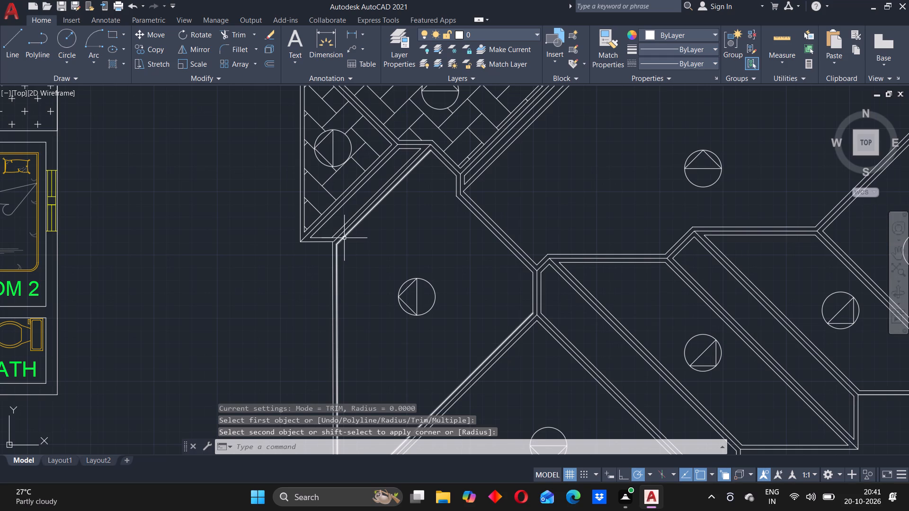
scroll(359, 255, up, 2)
scroll(293, 219, up, 2)
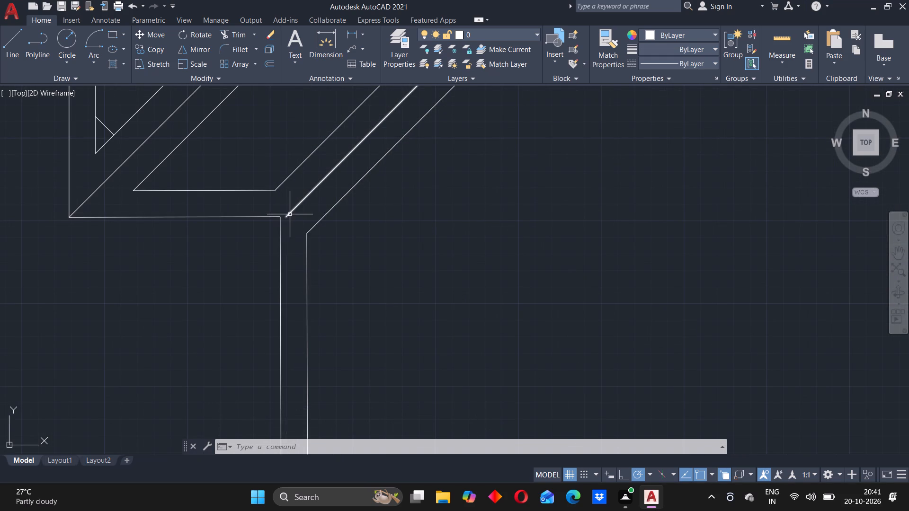
scroll(356, 226, down, 3)
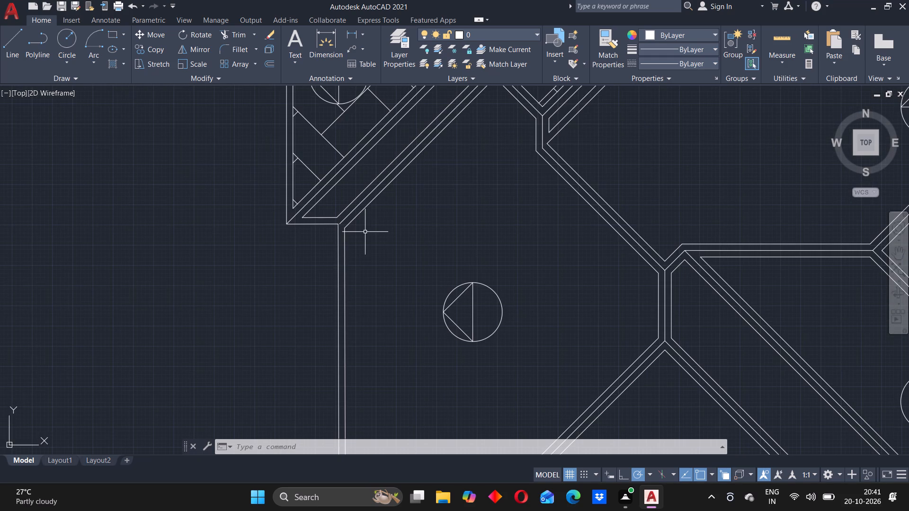
scroll(368, 233, down, 2)
middle_drag(420, 198, 385, 228)
scroll(371, 219, up, 1)
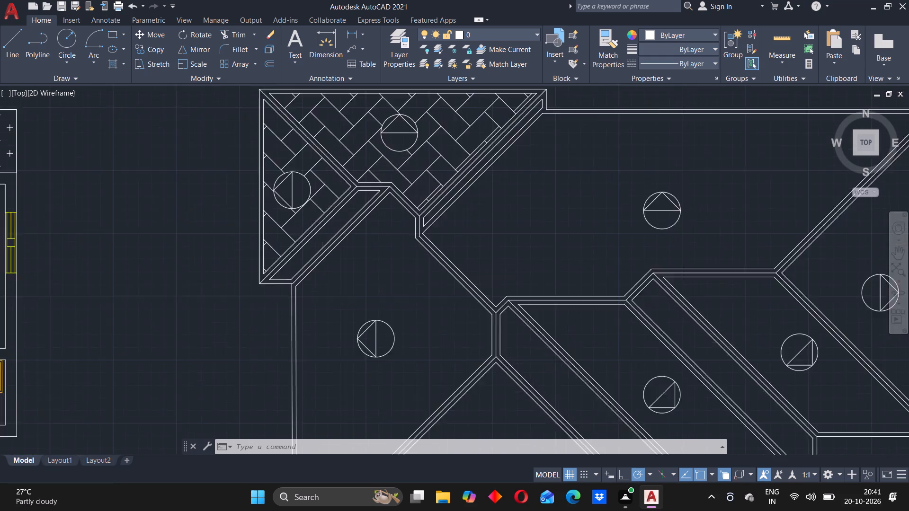
scroll(371, 219, up, 1)
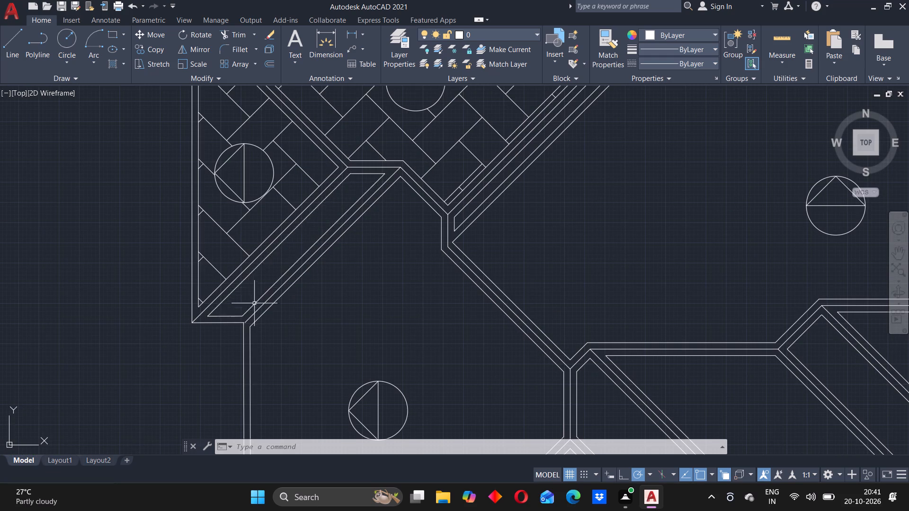
key(Escape)
text(ec)
key(BackSpace)
key(x)
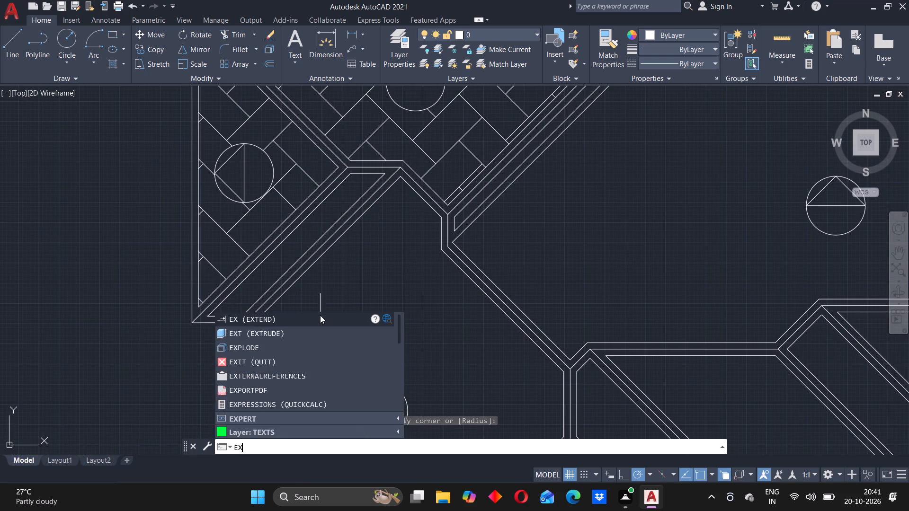
key(Return)
scroll(259, 311, up, 2)
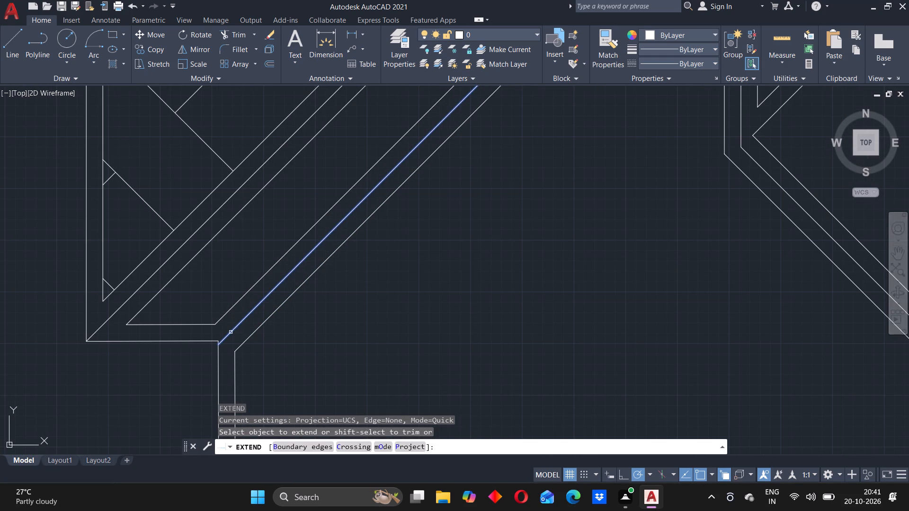
click(231, 332)
scroll(398, 247, down, 2)
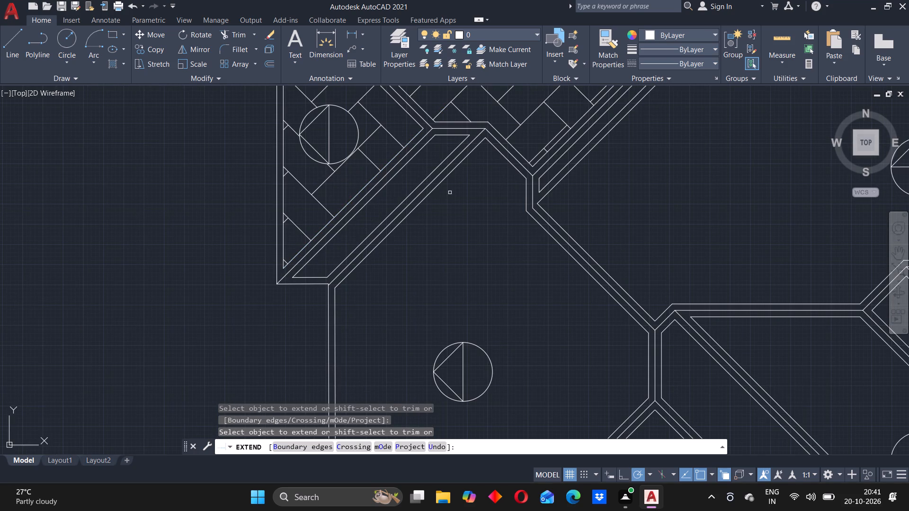
scroll(366, 263, down, 2)
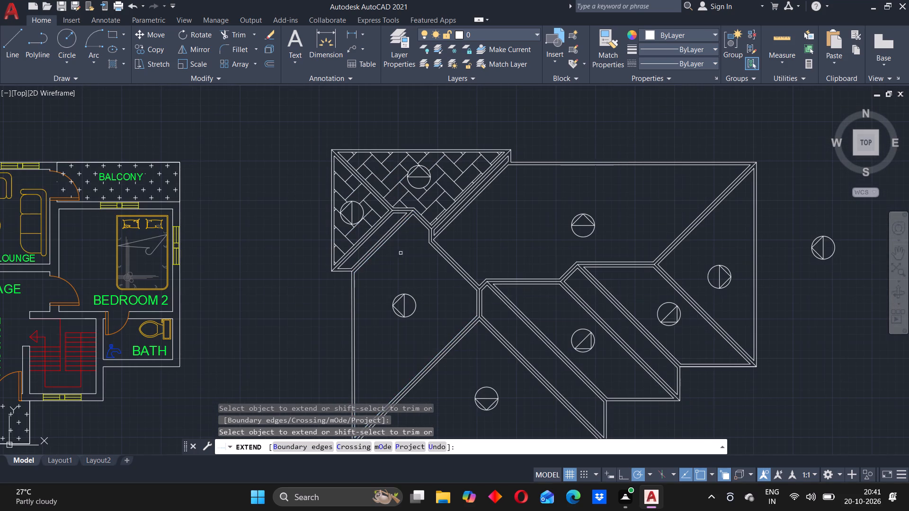
middle_drag(415, 258, 390, 247)
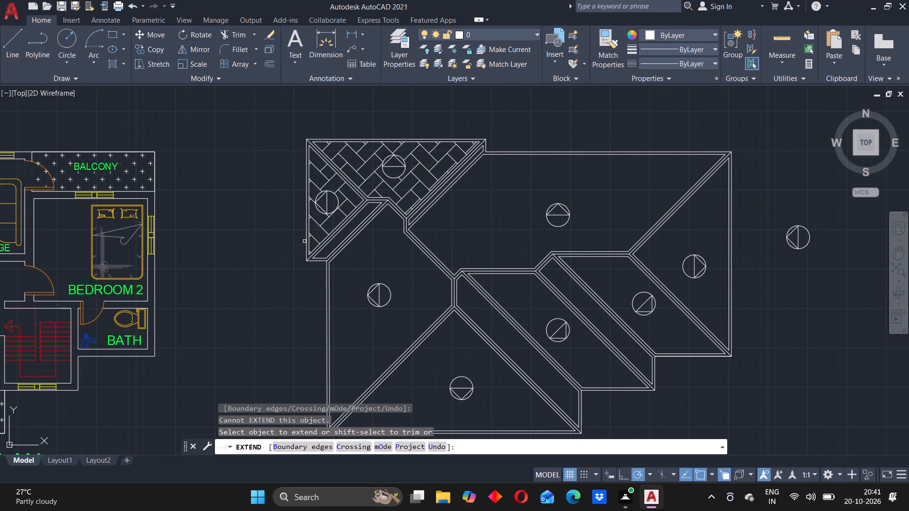
key(Escape)
Hatch the main west roof face with the AR-HBONE pattern at scale 1.
key(h)
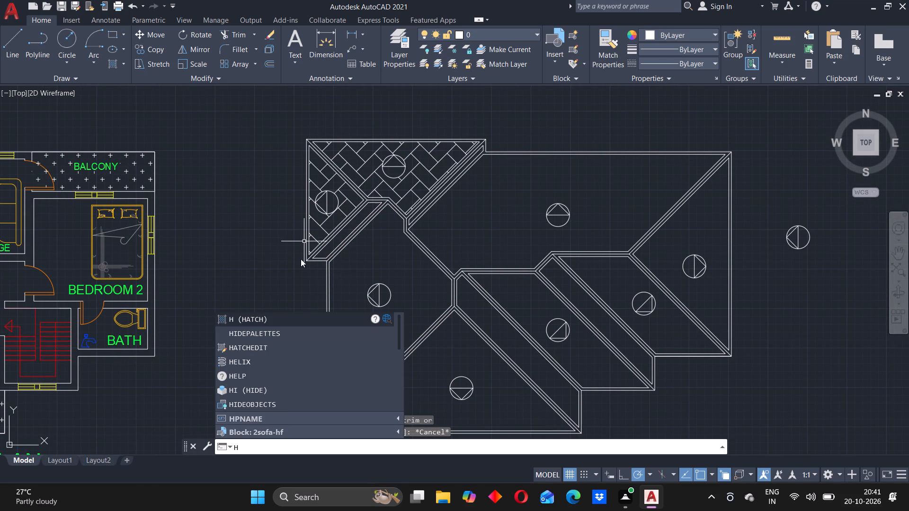
click(233, 317)
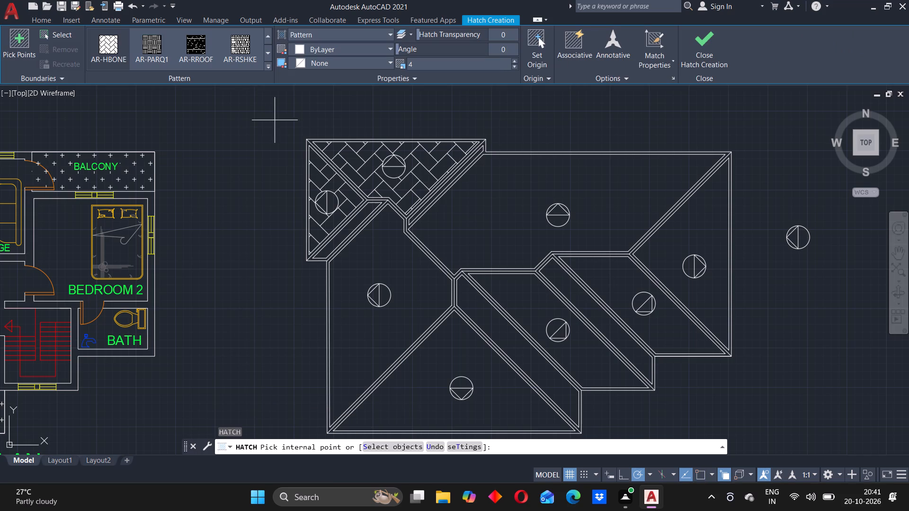
click(105, 47)
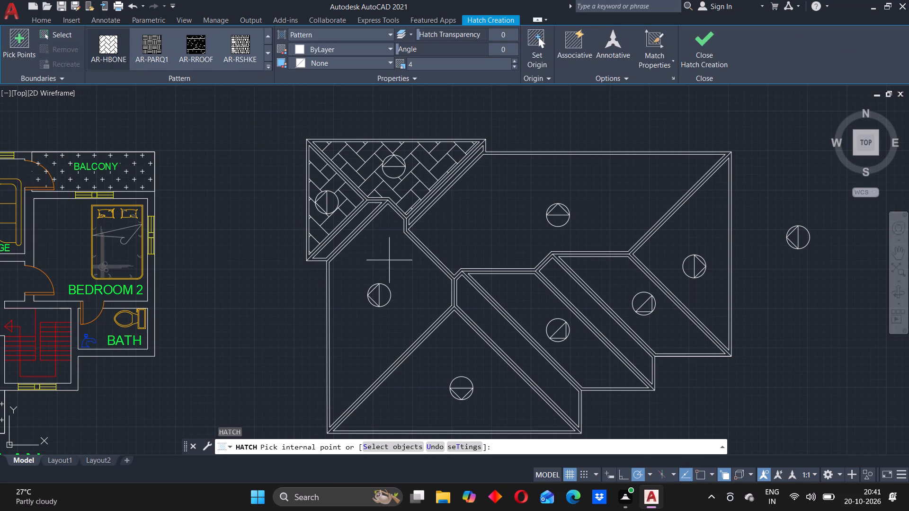
click(380, 255)
scroll(354, 223, up, 2)
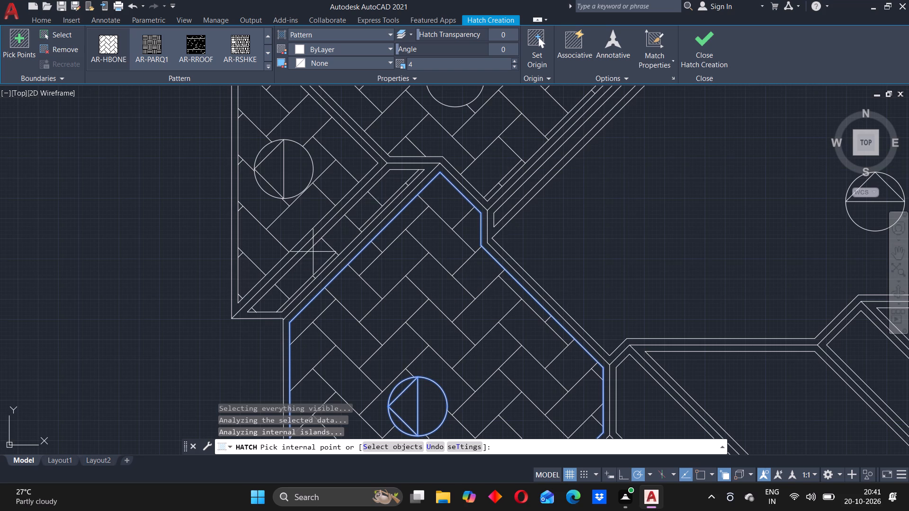
scroll(347, 225, down, 2)
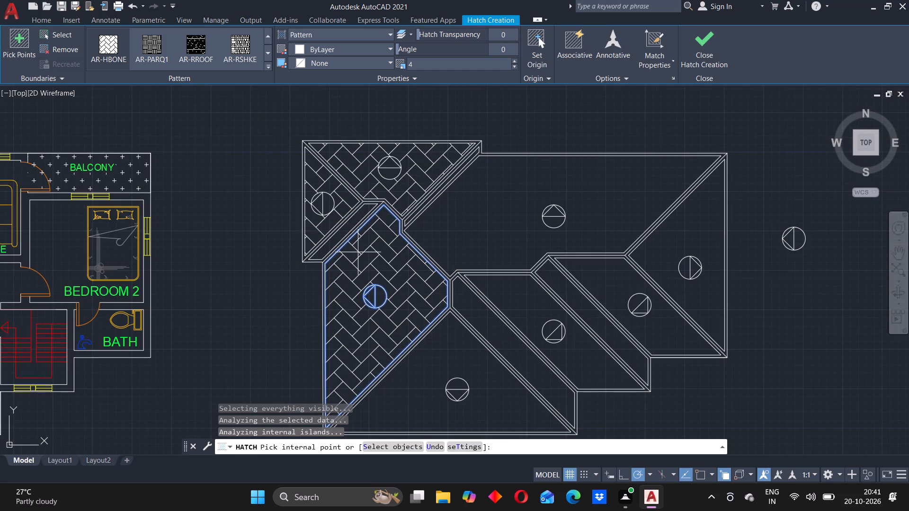
click(448, 66)
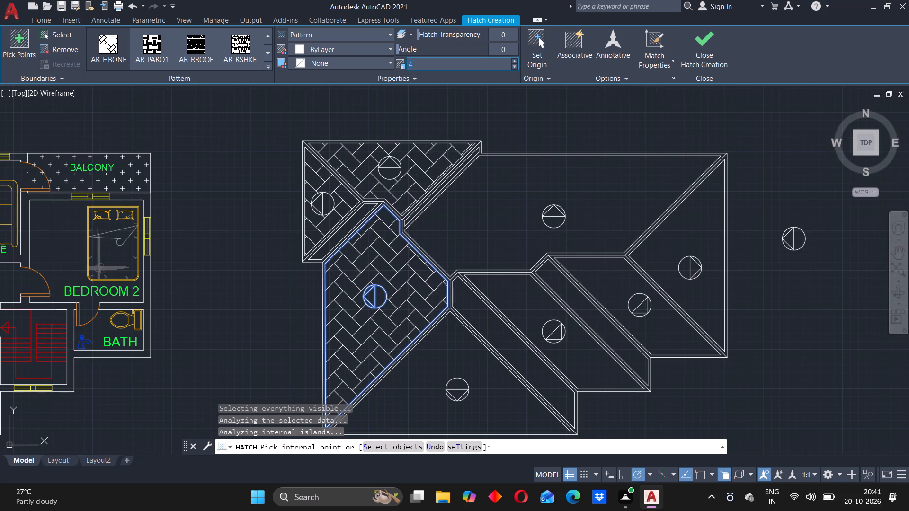
key(1)
key(Return)
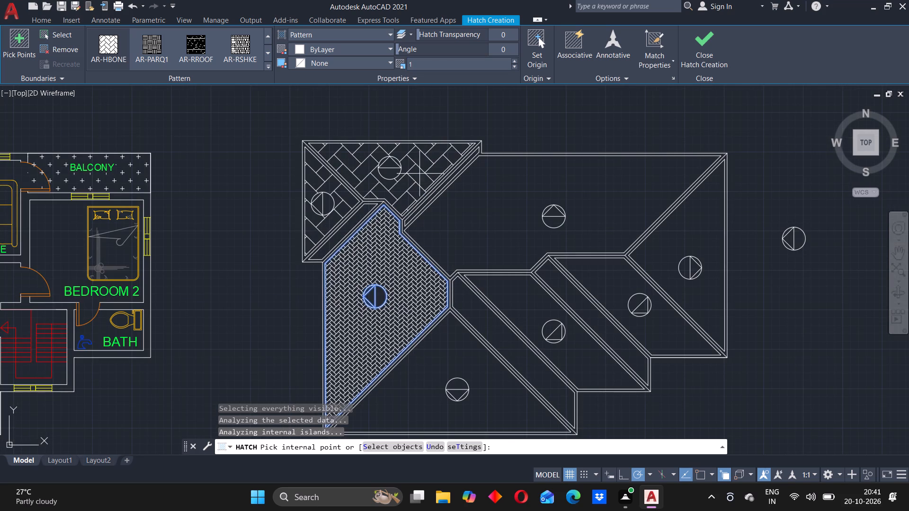
Add the northwest wing's narrow strip, north and west faces, and all remaining north, east, southeast and south roof faces to the hatch.
click(347, 226)
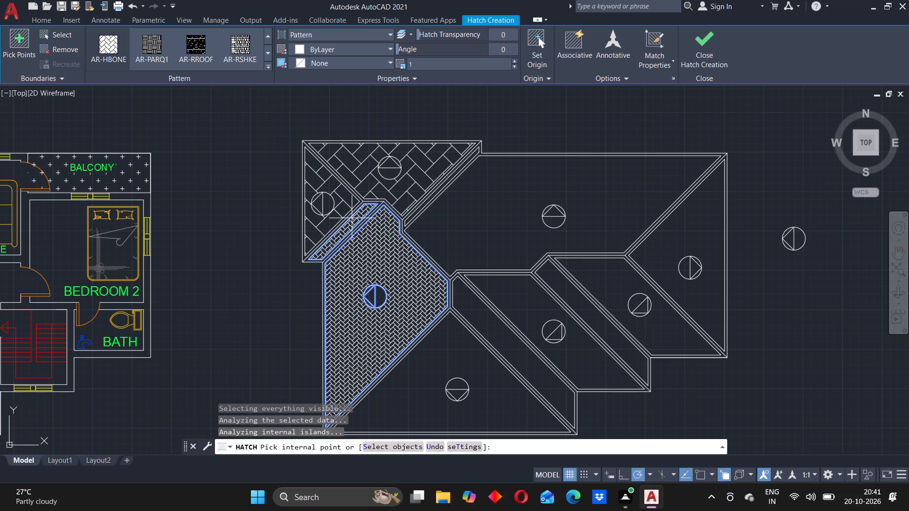
click(363, 160)
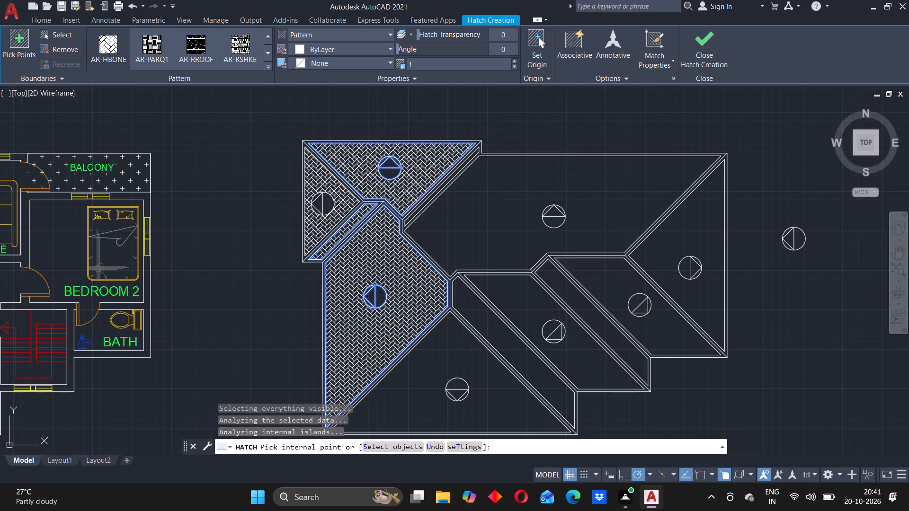
click(322, 178)
click(483, 204)
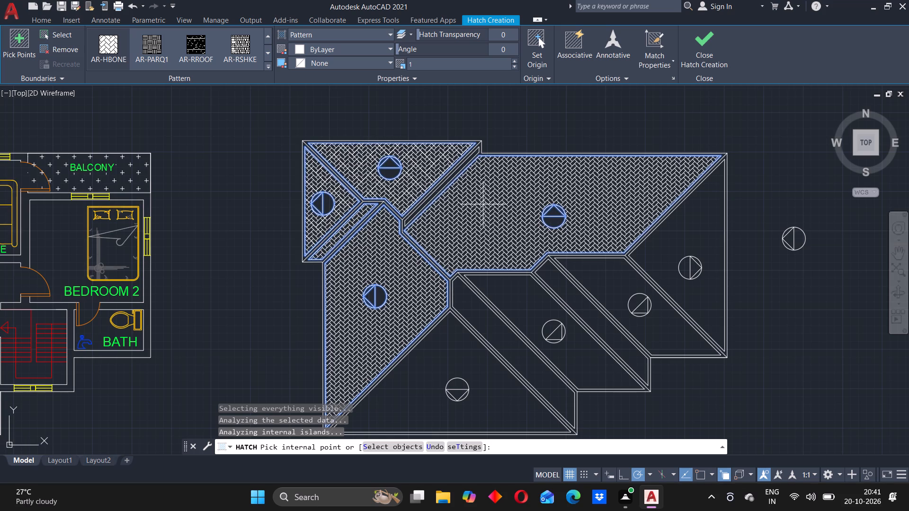
click(685, 219)
click(600, 273)
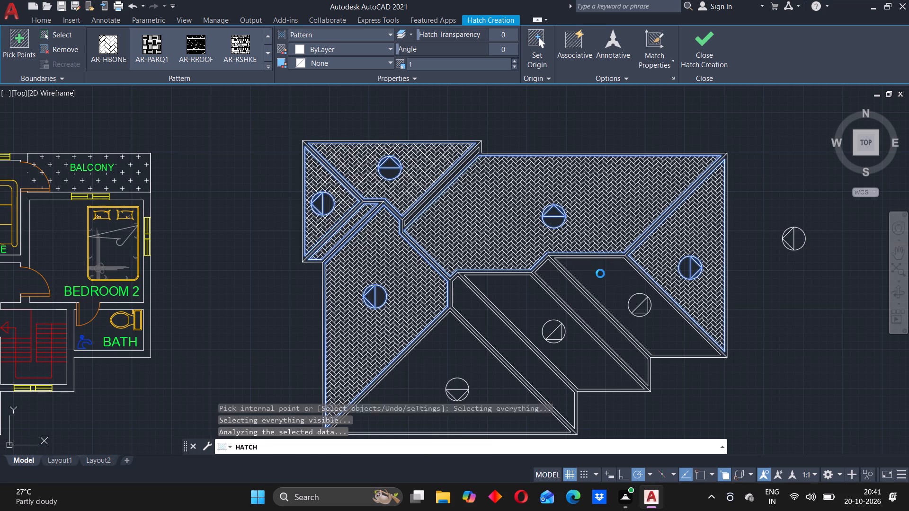
click(568, 290)
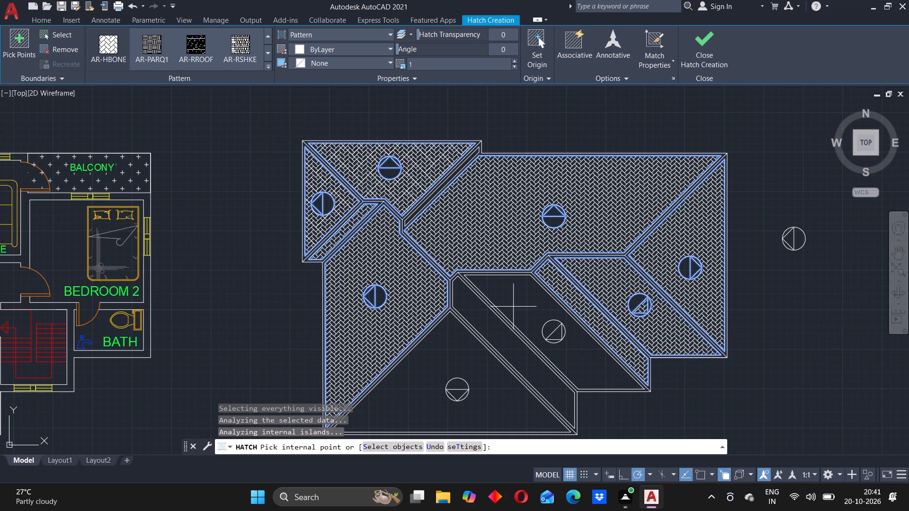
click(513, 306)
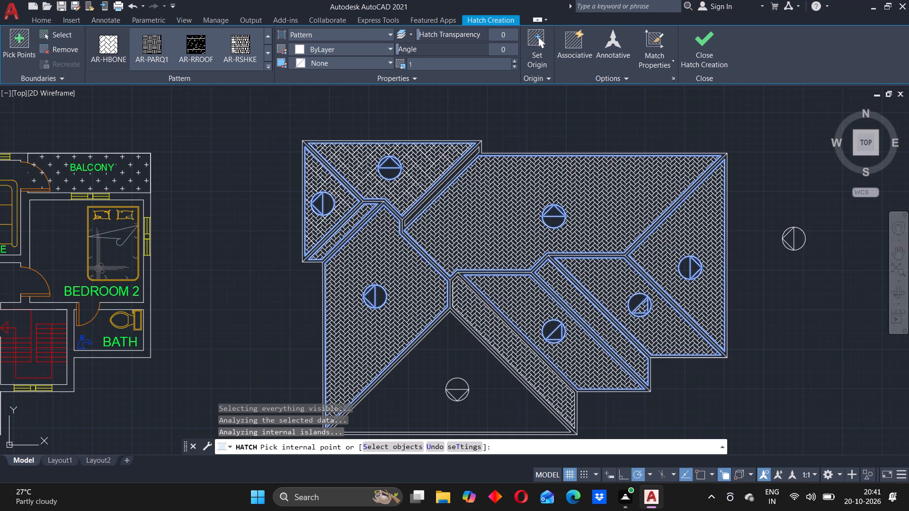
click(486, 324)
click(441, 355)
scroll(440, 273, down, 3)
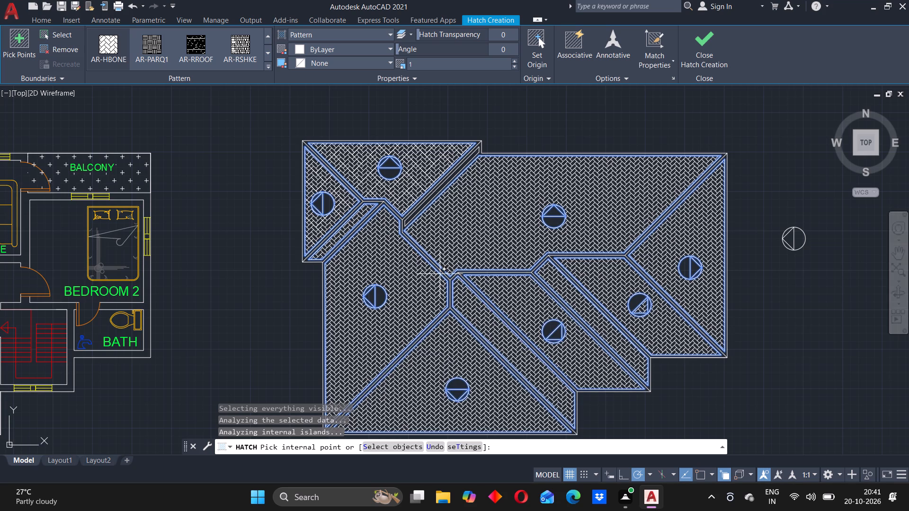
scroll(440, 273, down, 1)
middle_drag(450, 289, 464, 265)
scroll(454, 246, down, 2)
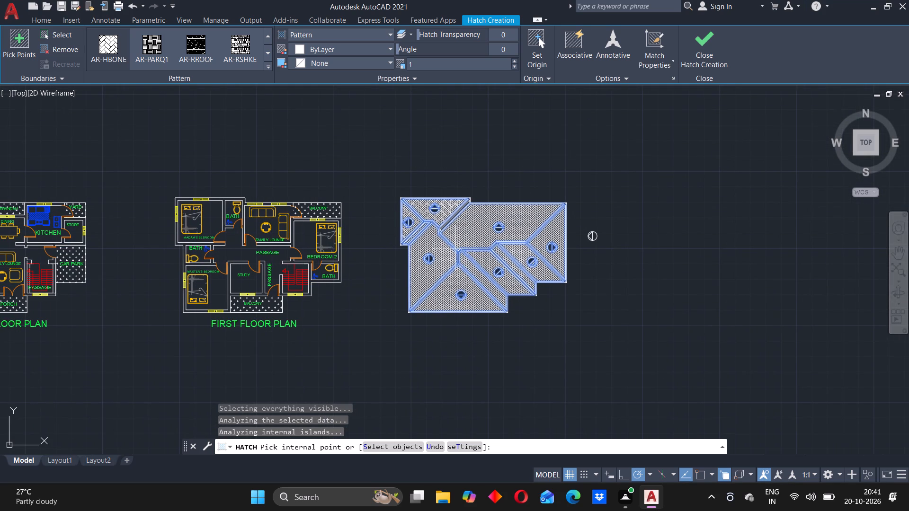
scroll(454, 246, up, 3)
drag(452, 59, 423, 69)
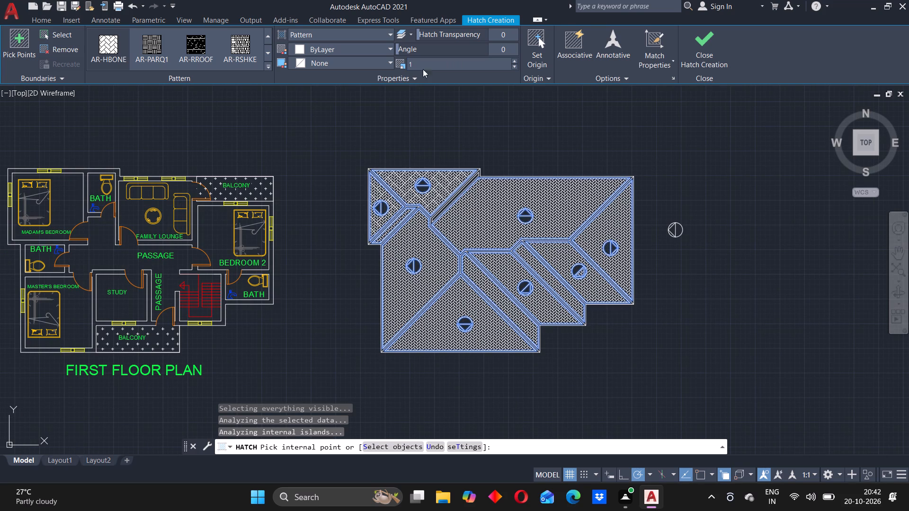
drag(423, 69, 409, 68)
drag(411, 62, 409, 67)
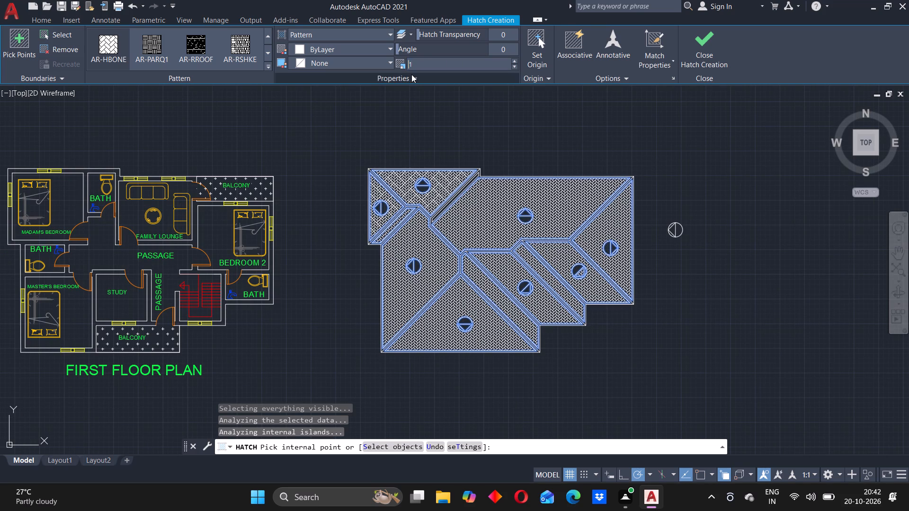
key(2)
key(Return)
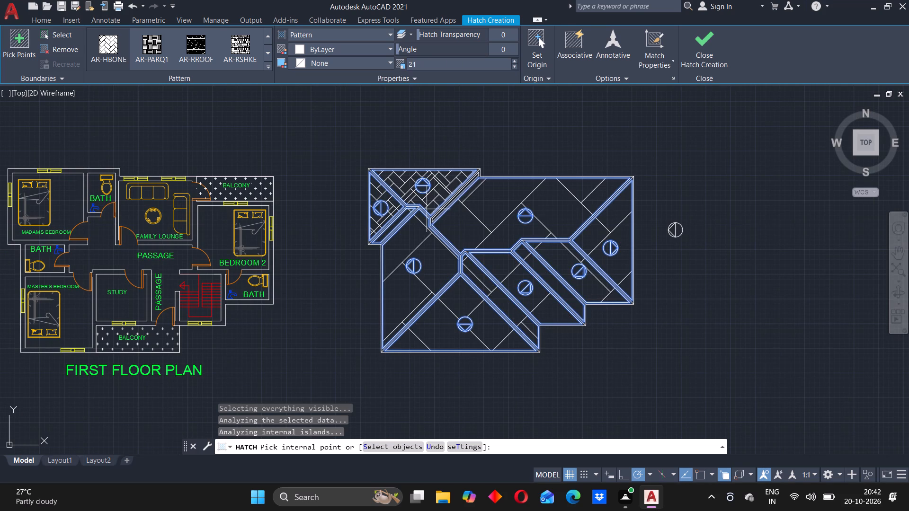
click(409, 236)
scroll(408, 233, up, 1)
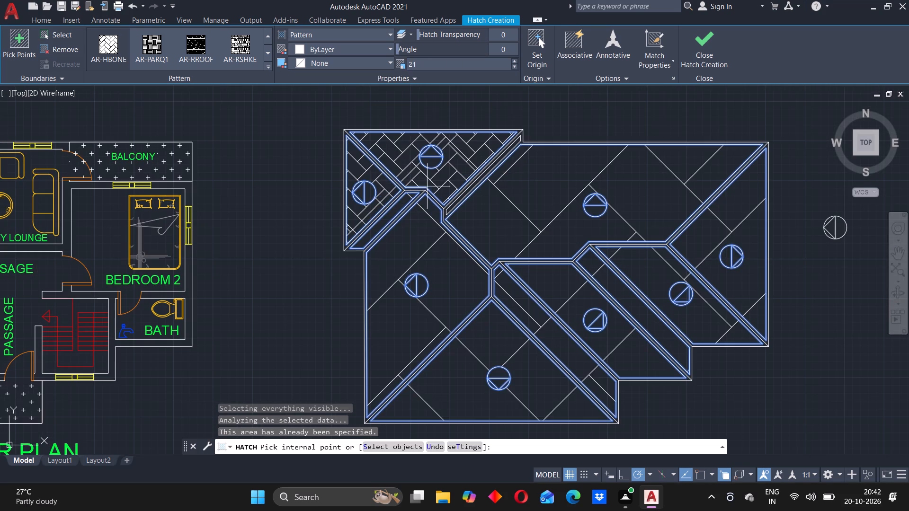
Set the roof hatch scale to 2 and finish the hatch.
drag(419, 62, 408, 64)
key(2)
key(Return)
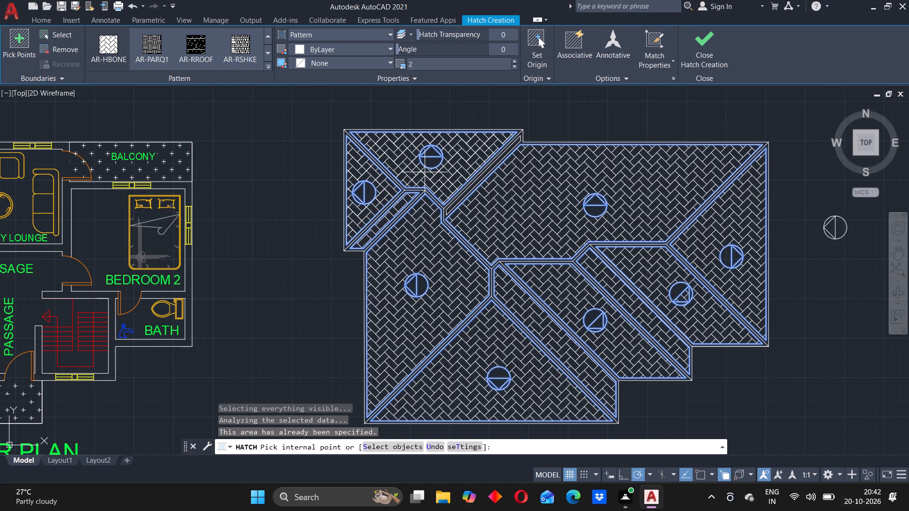
scroll(465, 199, down, 2)
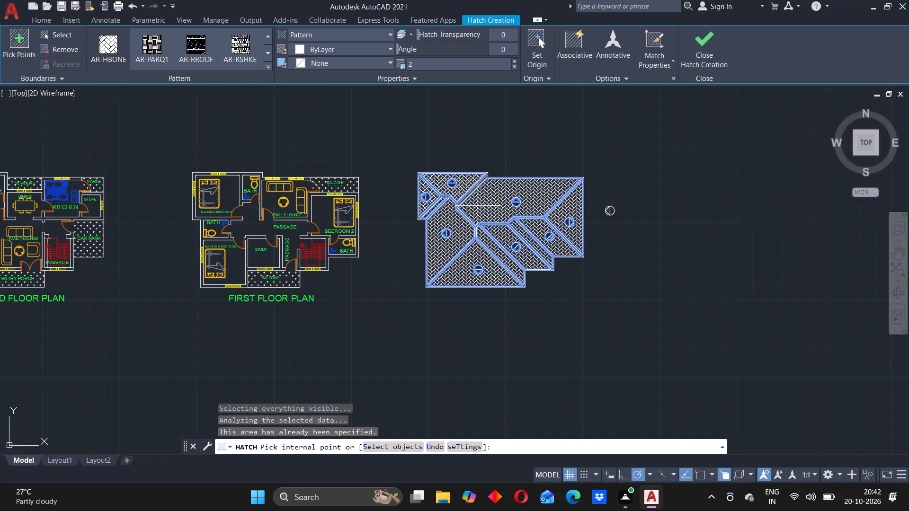
scroll(478, 206, up, 1)
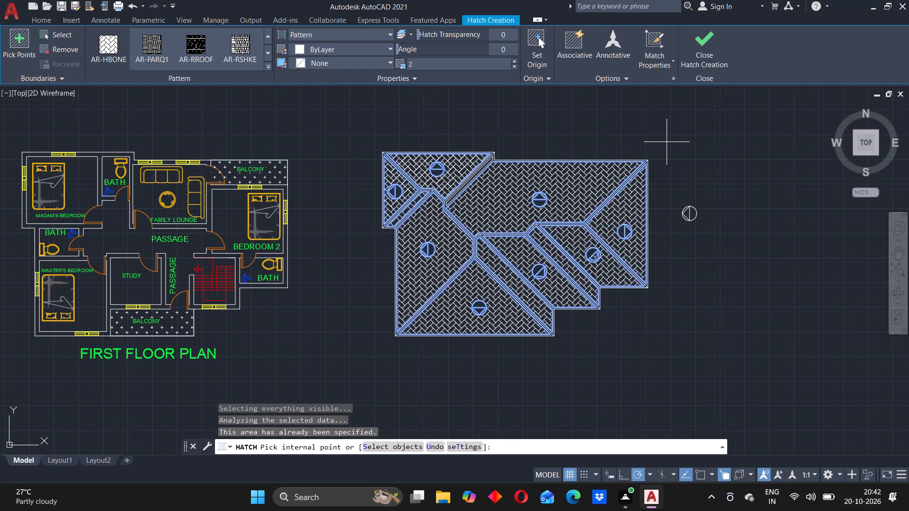
click(708, 44)
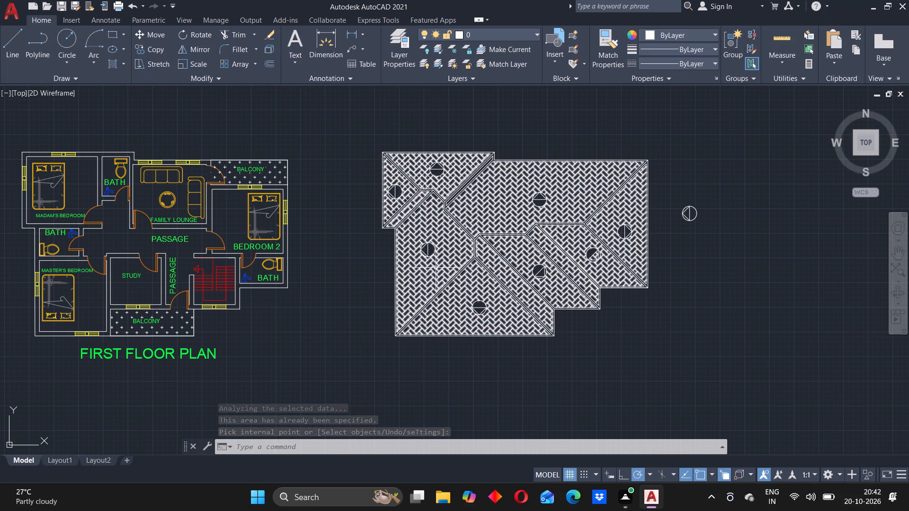
Copy the FIRST FLOOR PLAN title horizontally about 17762 units east, placing it beneath the roof plan.
scroll(427, 251, up, 1)
scroll(427, 251, down, 1)
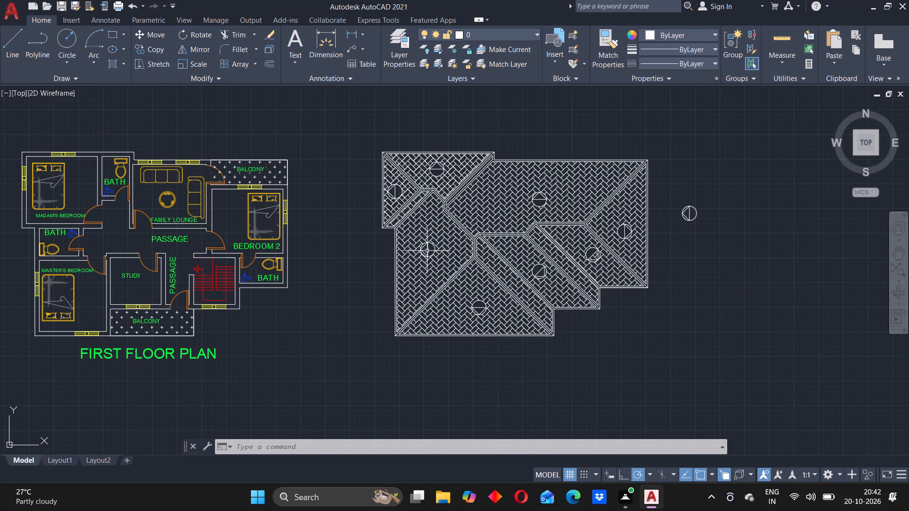
middle_drag(440, 268, 429, 266)
scroll(126, 356, up, 2)
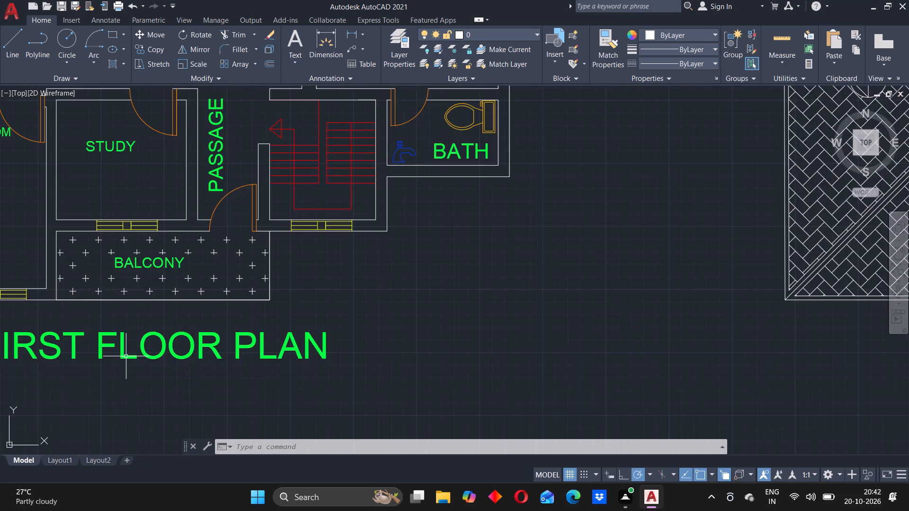
scroll(126, 356, down, 3)
click(122, 352)
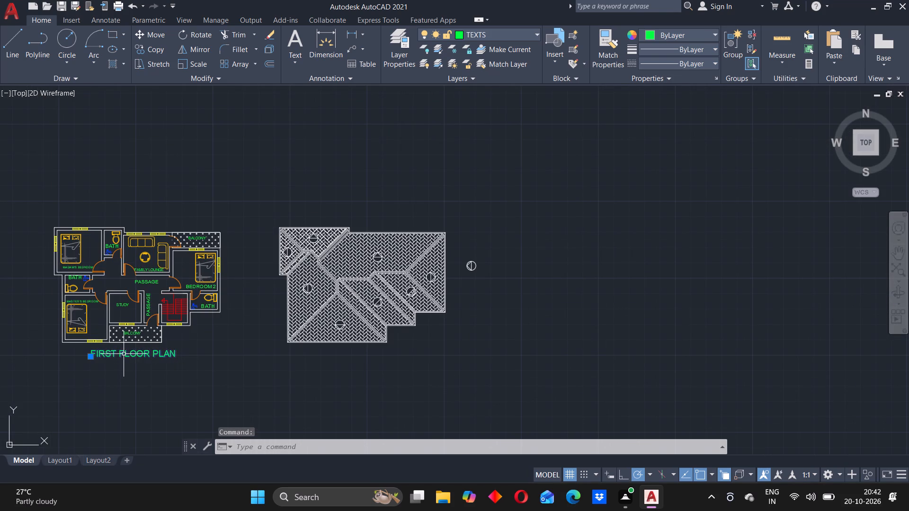
text(co)
key(Return)
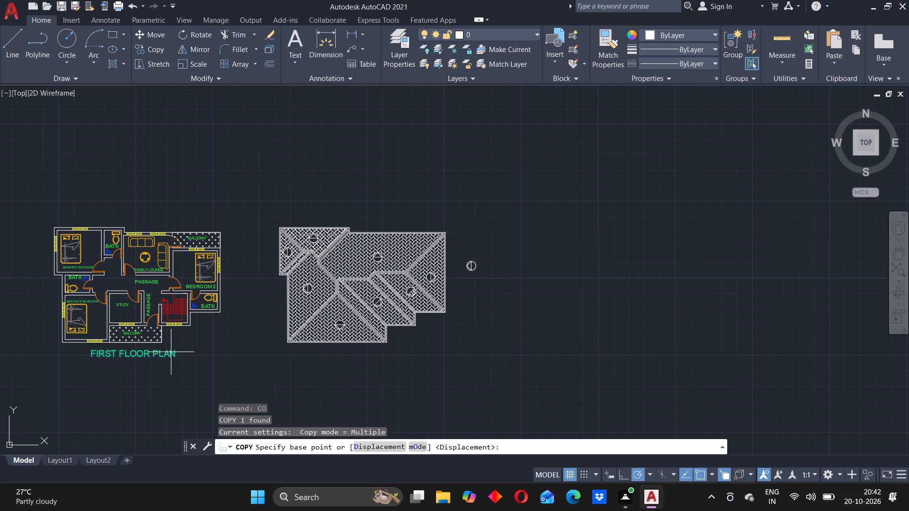
click(171, 355)
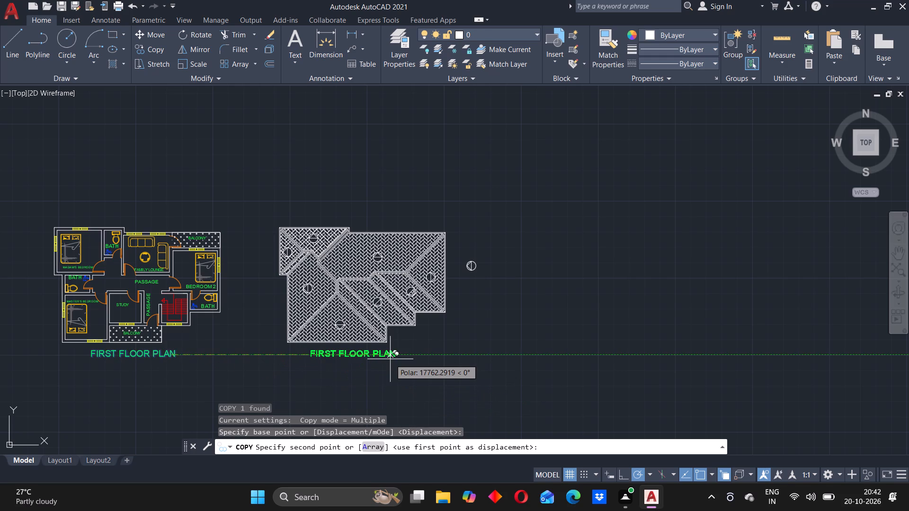
click(390, 358)
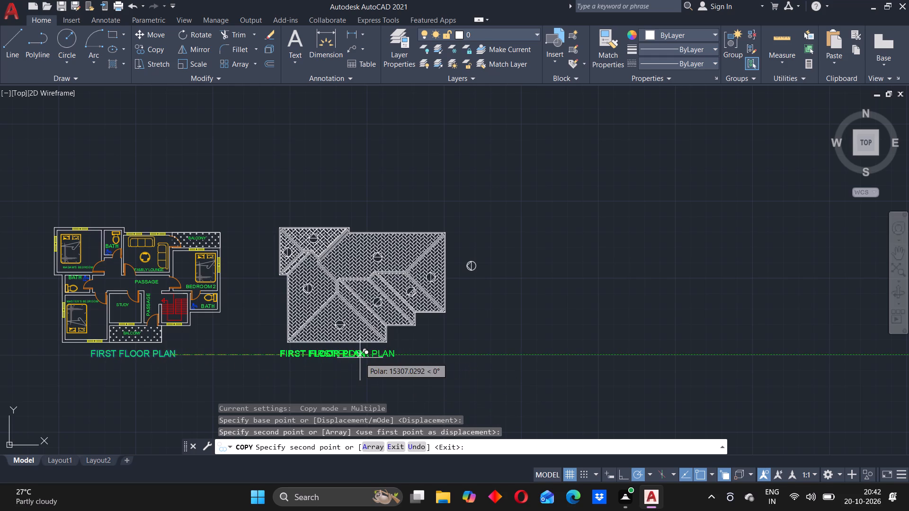
key(Escape)
Change the copied title beneath the roof plan to TOP ROOF PLAN.
double_click(337, 356)
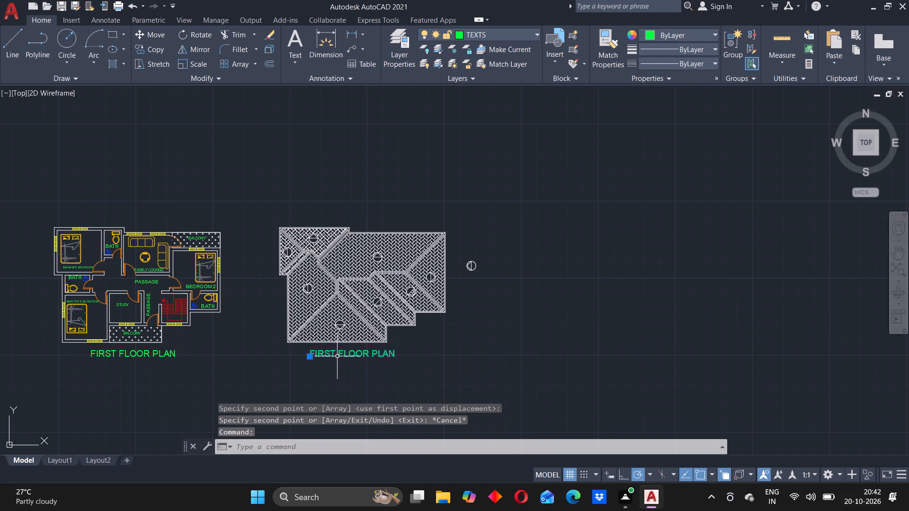
scroll(337, 356, up, 3)
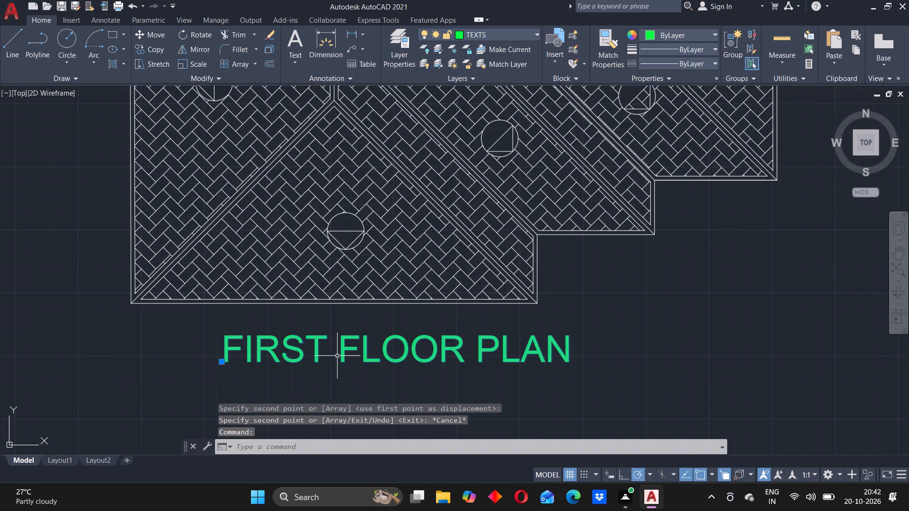
double_click(321, 351)
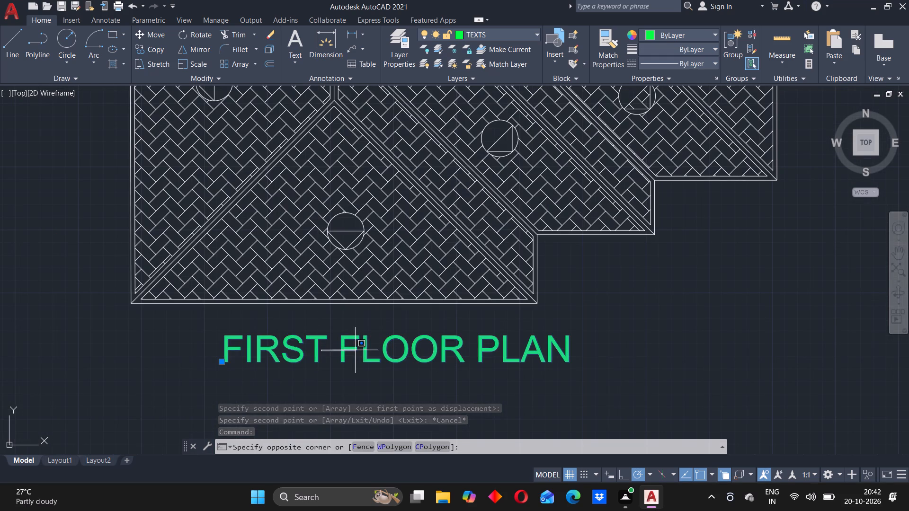
key(Escape)
key(Escape)
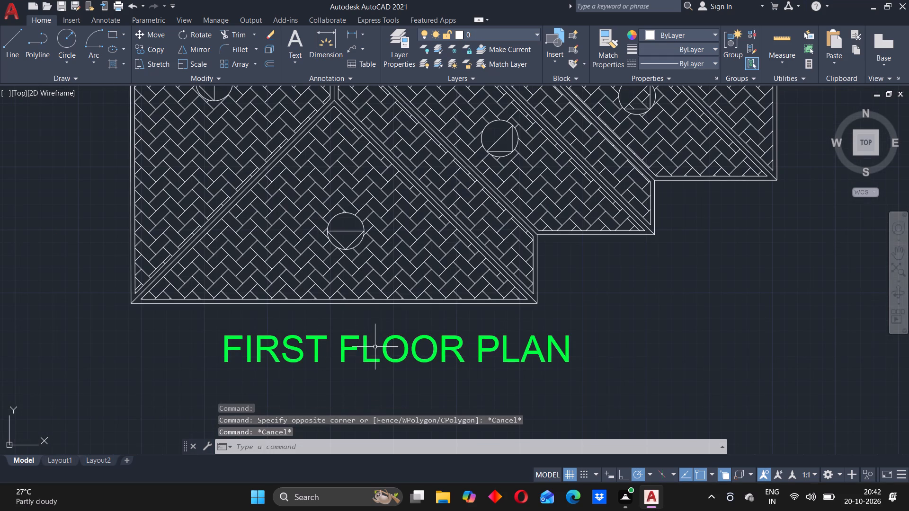
triple_click(344, 349)
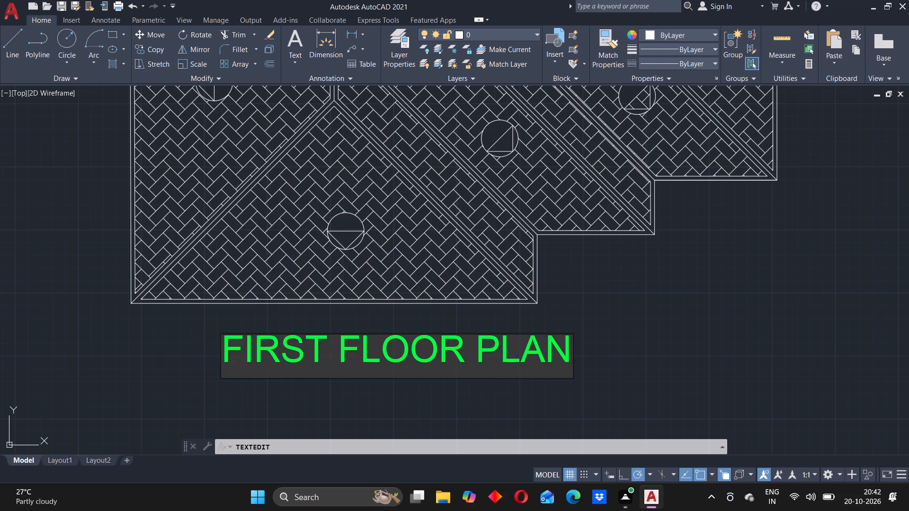
drag(468, 353, 228, 346)
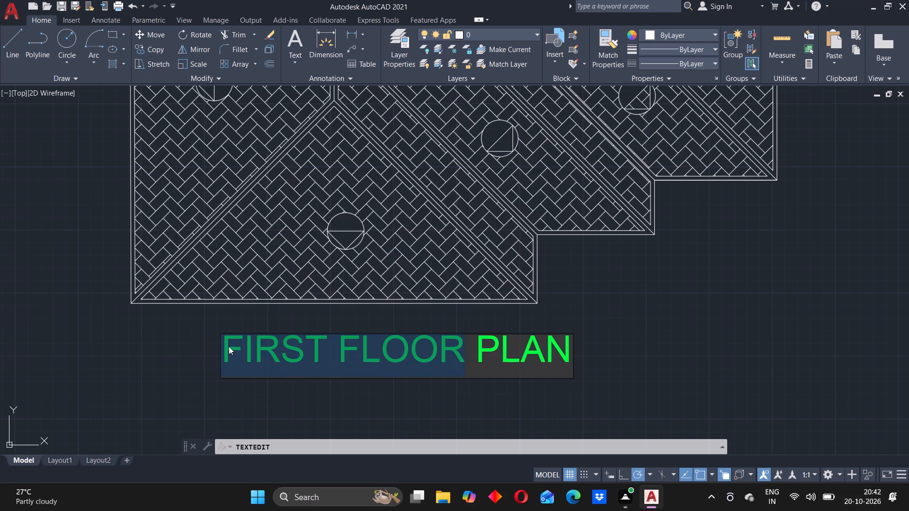
key(r)
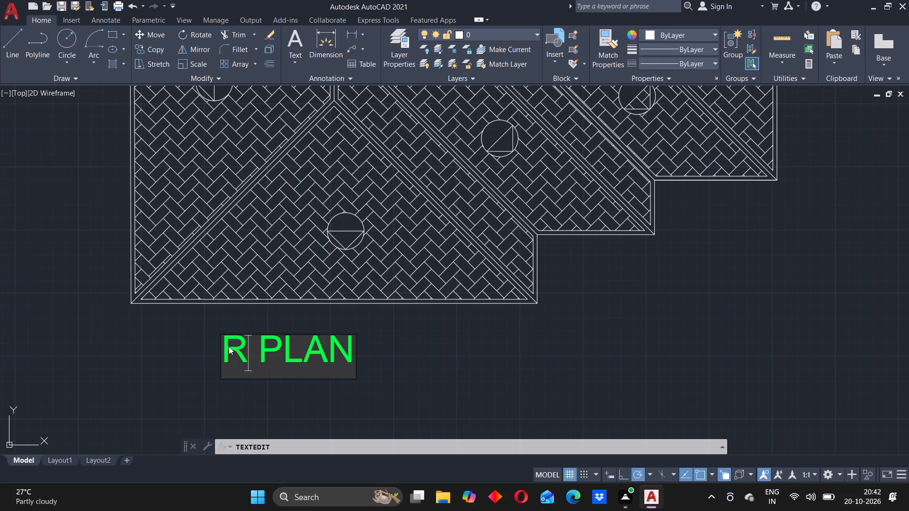
key(BackSpace)
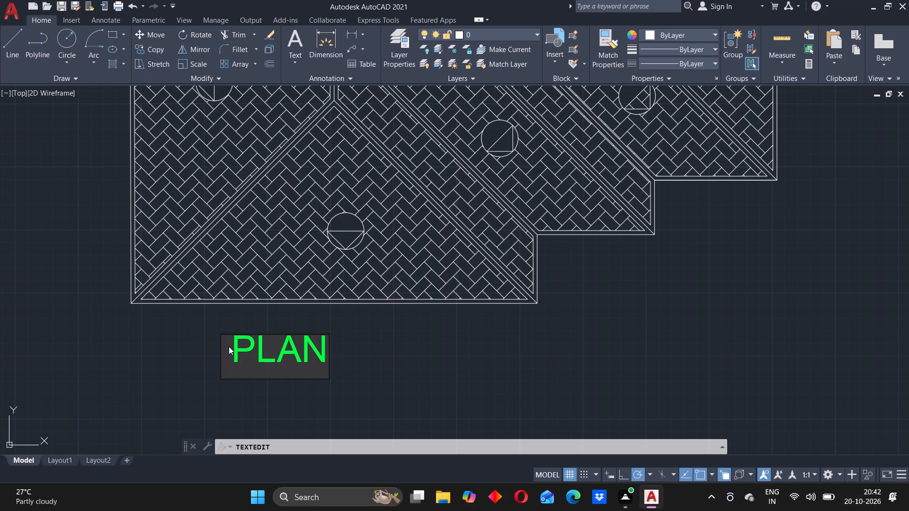
key(t)
text(OP)
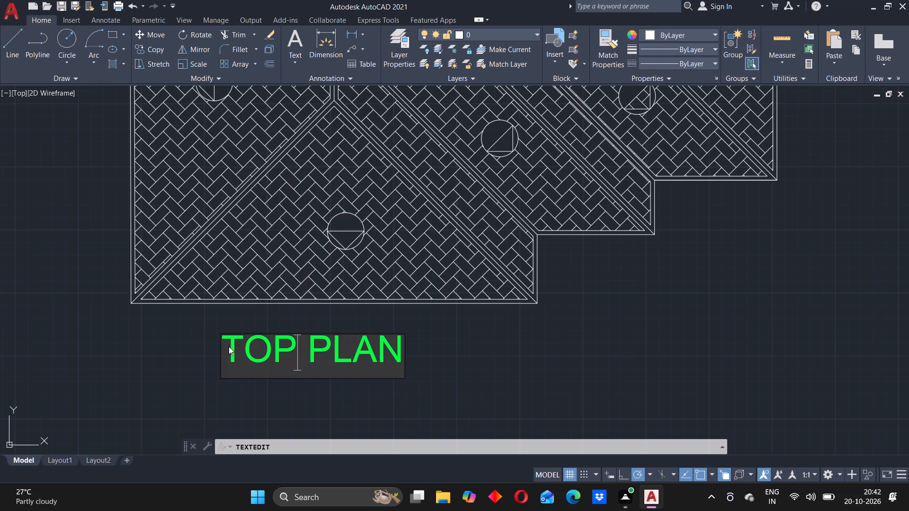
key(space)
text(ROOF)
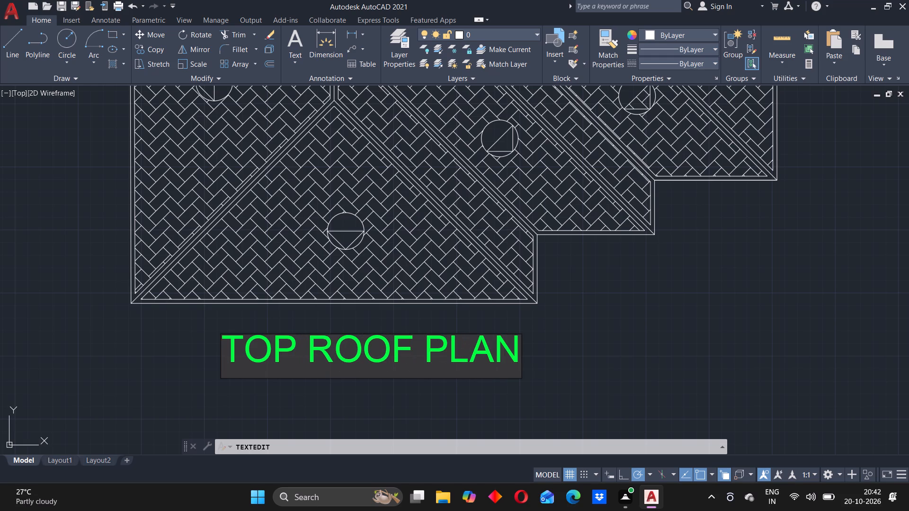
click(543, 344)
scroll(539, 345, down, 2)
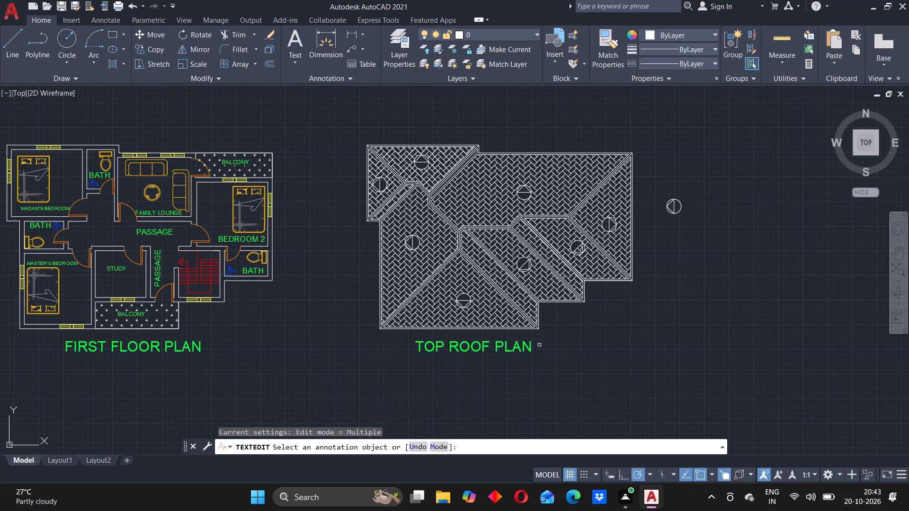
click(545, 344)
key(Escape)
scroll(546, 343, down, 1)
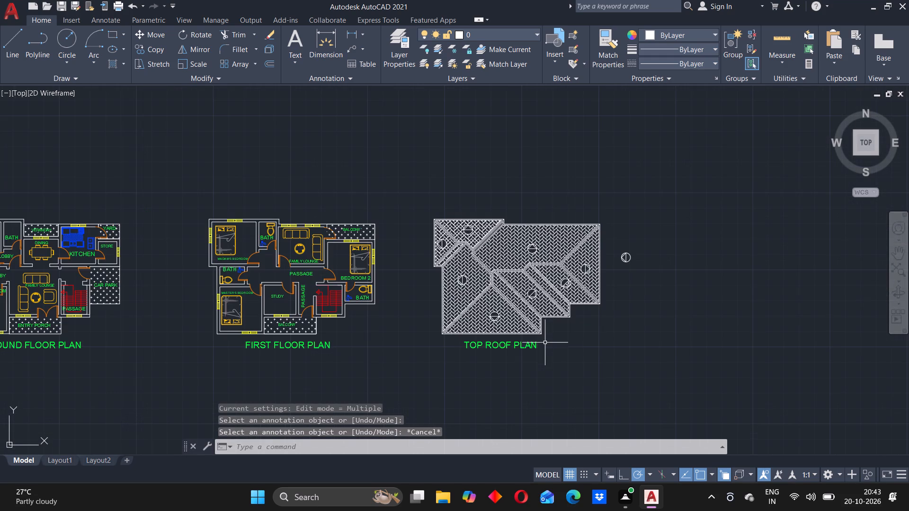
Erase the spare slope symbol standing east of the roof plan.
middle_drag(437, 340, 471, 326)
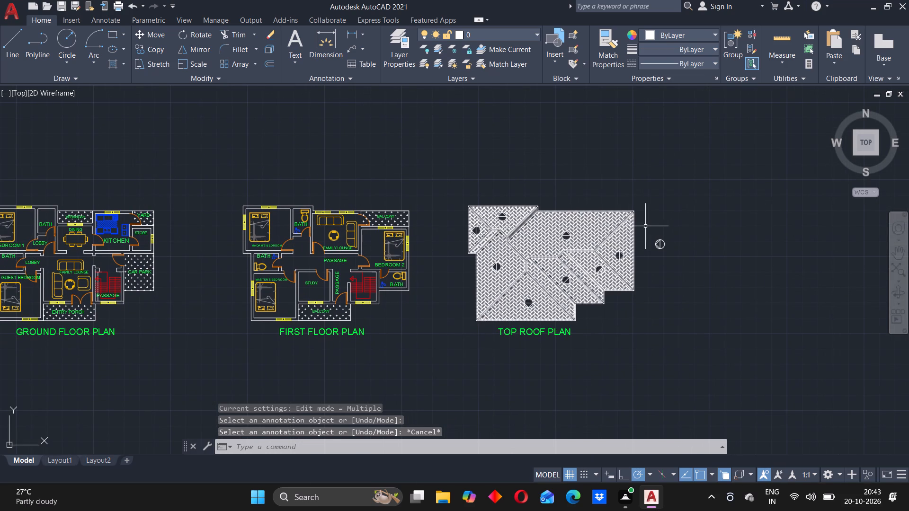
drag(645, 226, 668, 226)
click(695, 263)
key(Delete)
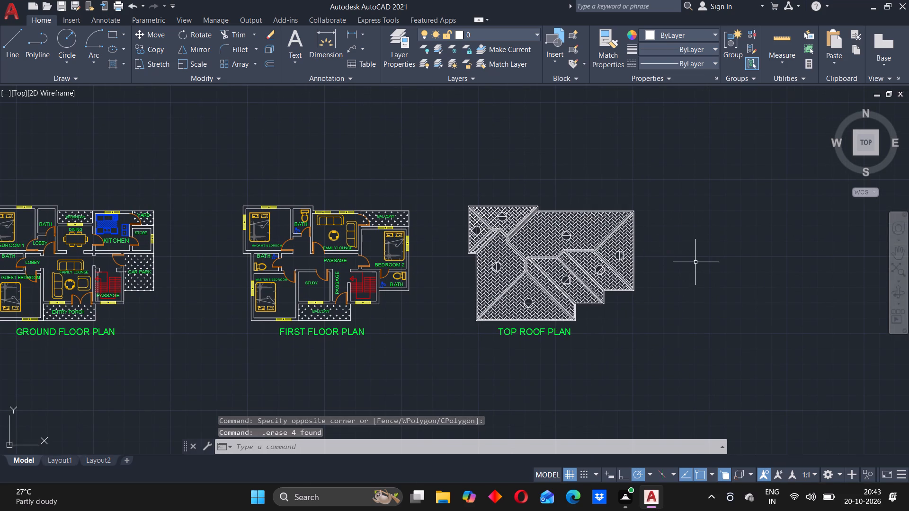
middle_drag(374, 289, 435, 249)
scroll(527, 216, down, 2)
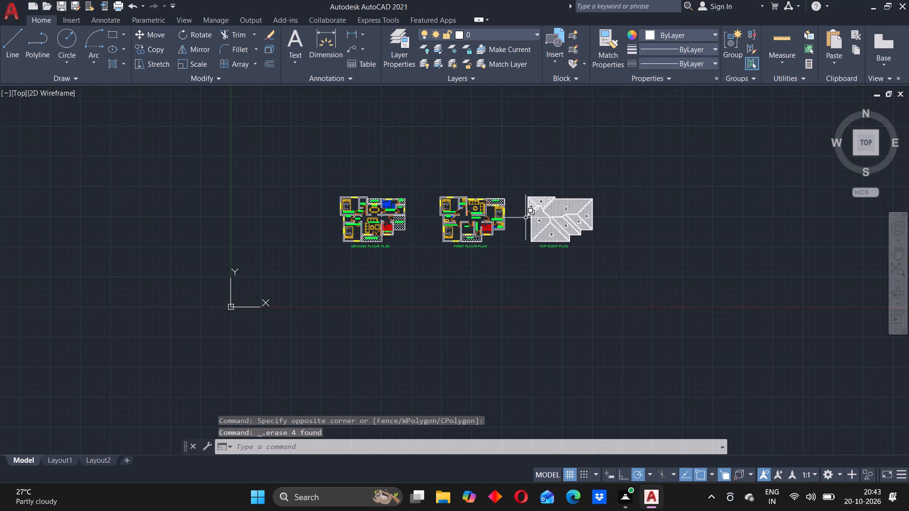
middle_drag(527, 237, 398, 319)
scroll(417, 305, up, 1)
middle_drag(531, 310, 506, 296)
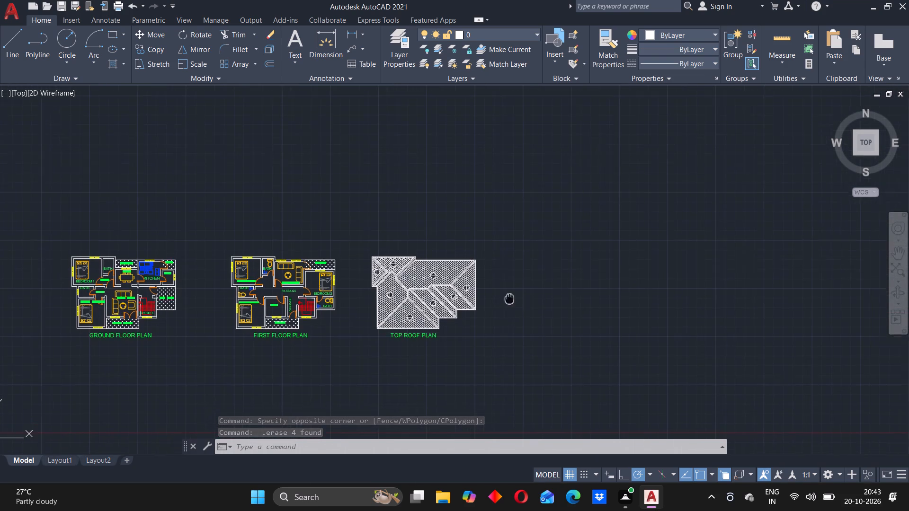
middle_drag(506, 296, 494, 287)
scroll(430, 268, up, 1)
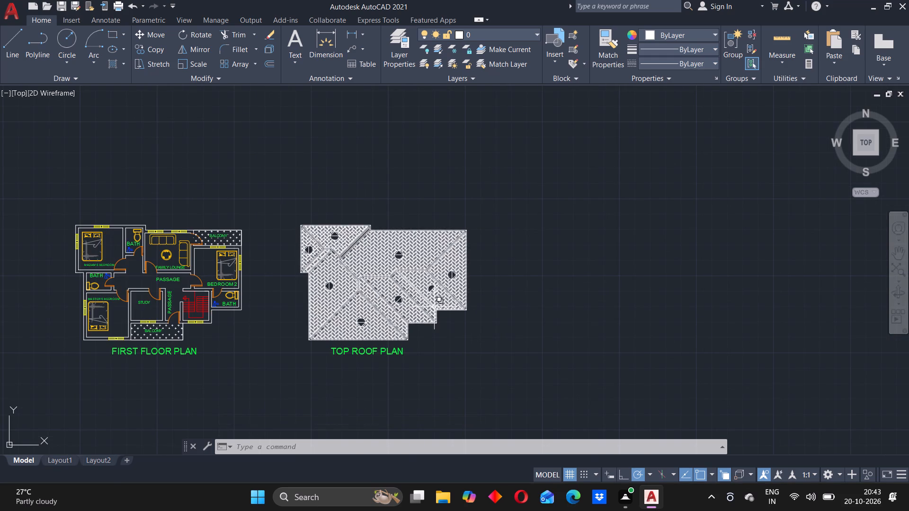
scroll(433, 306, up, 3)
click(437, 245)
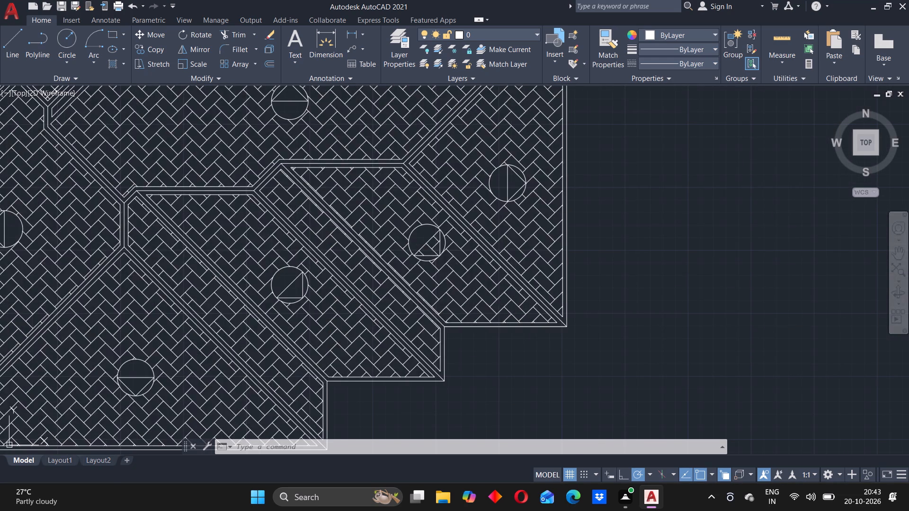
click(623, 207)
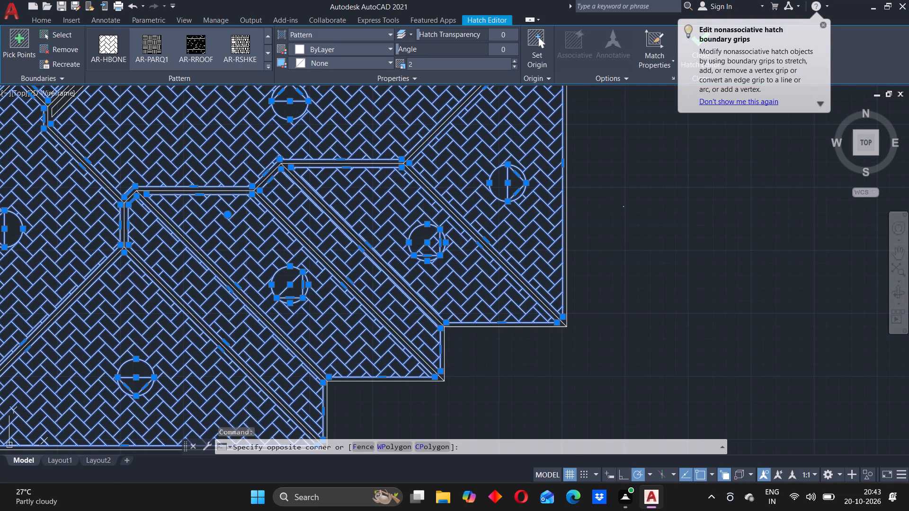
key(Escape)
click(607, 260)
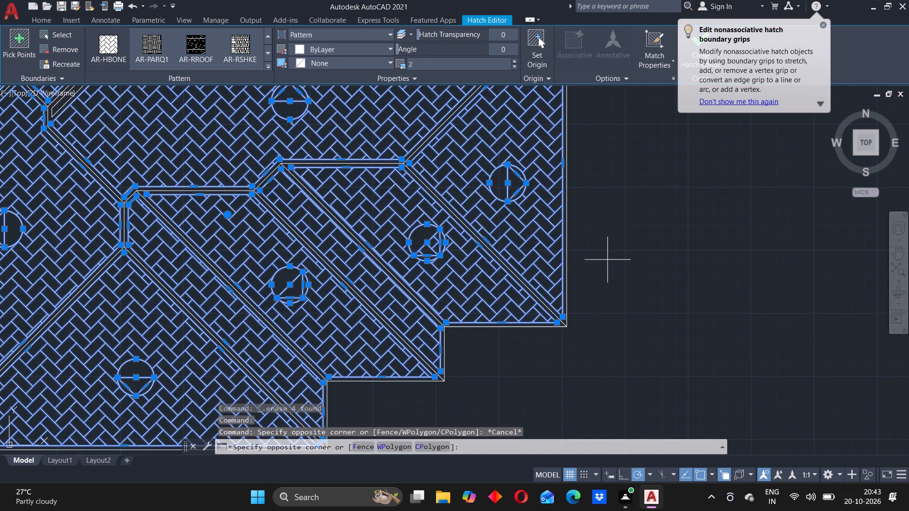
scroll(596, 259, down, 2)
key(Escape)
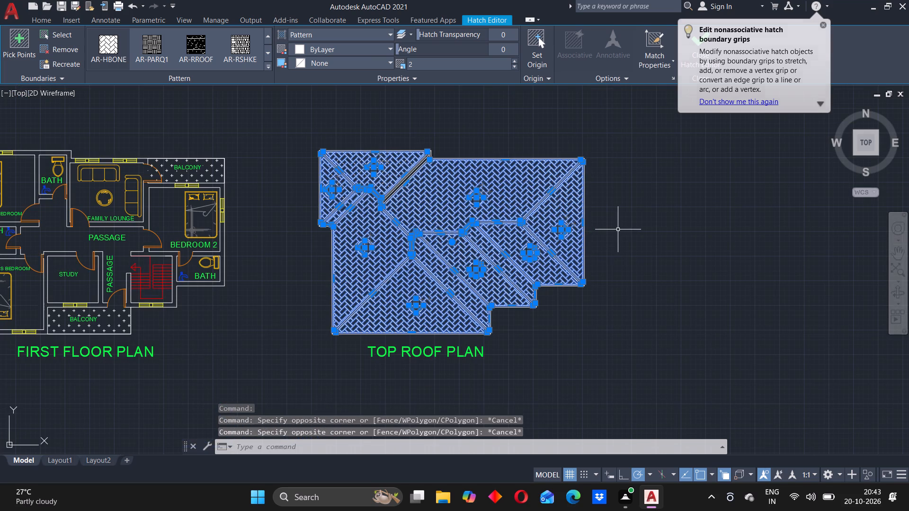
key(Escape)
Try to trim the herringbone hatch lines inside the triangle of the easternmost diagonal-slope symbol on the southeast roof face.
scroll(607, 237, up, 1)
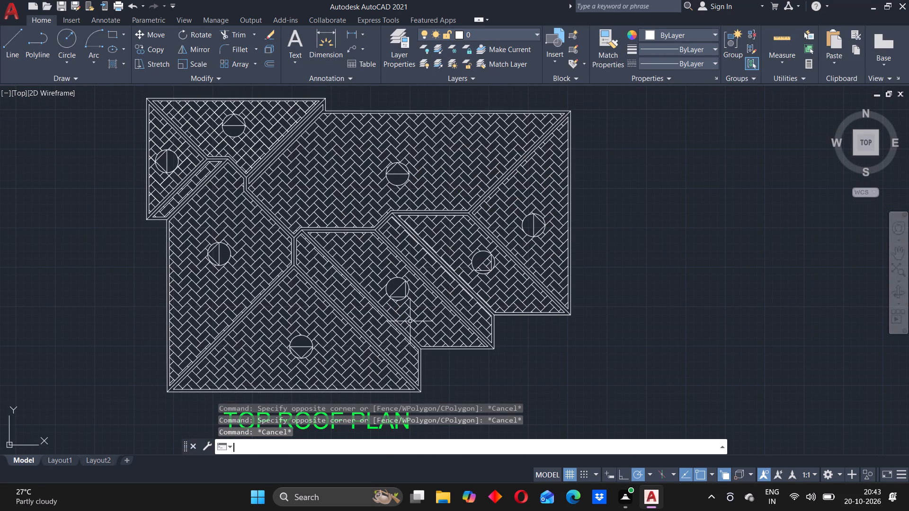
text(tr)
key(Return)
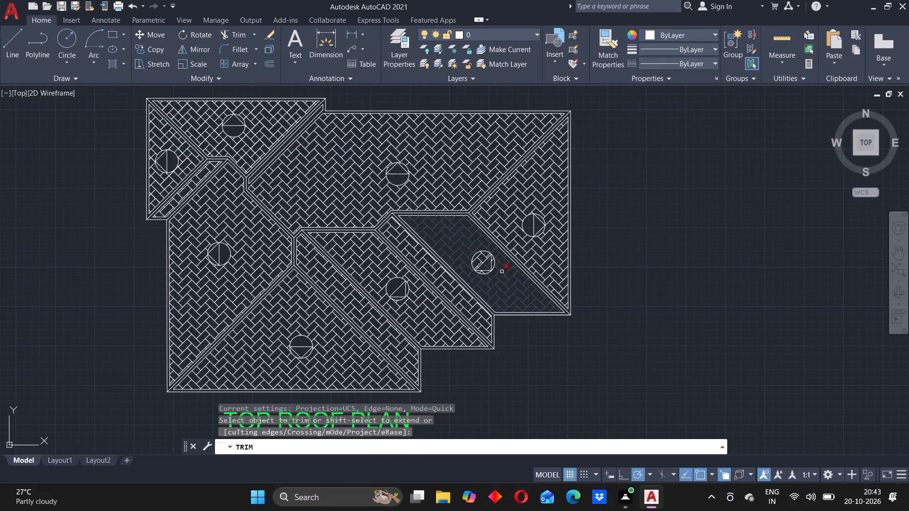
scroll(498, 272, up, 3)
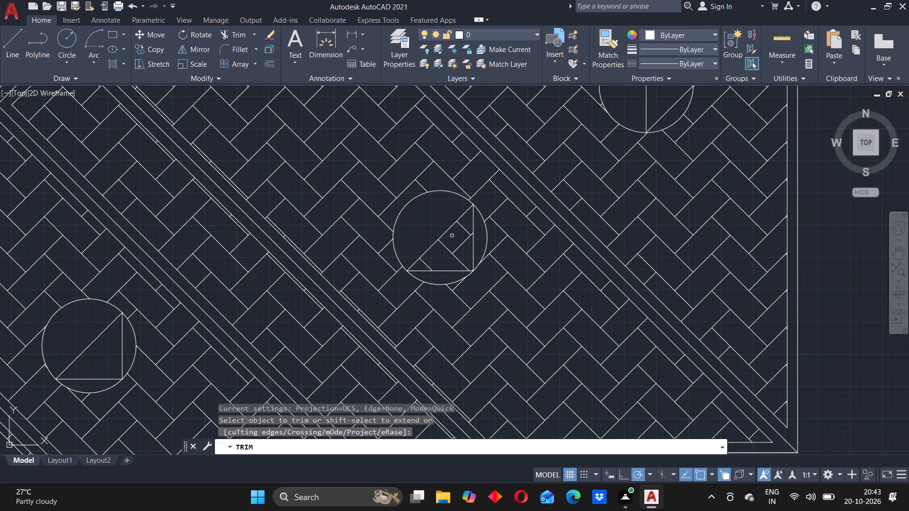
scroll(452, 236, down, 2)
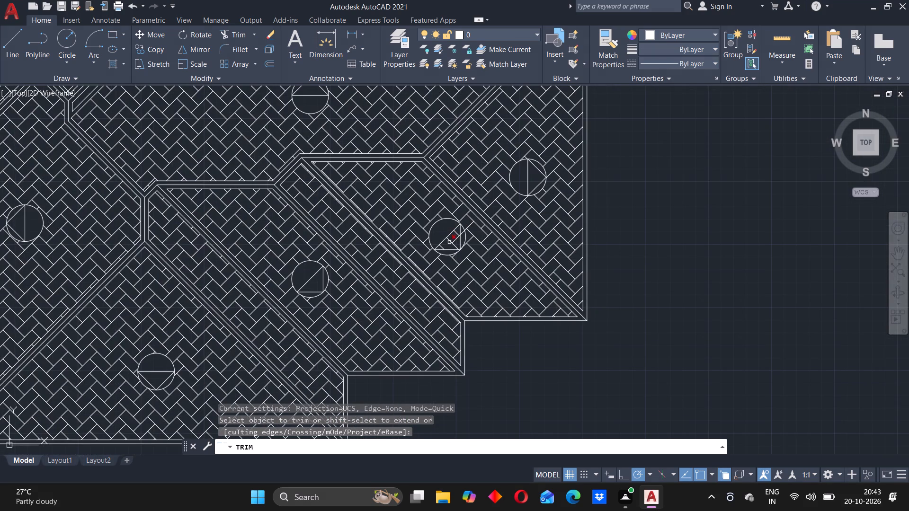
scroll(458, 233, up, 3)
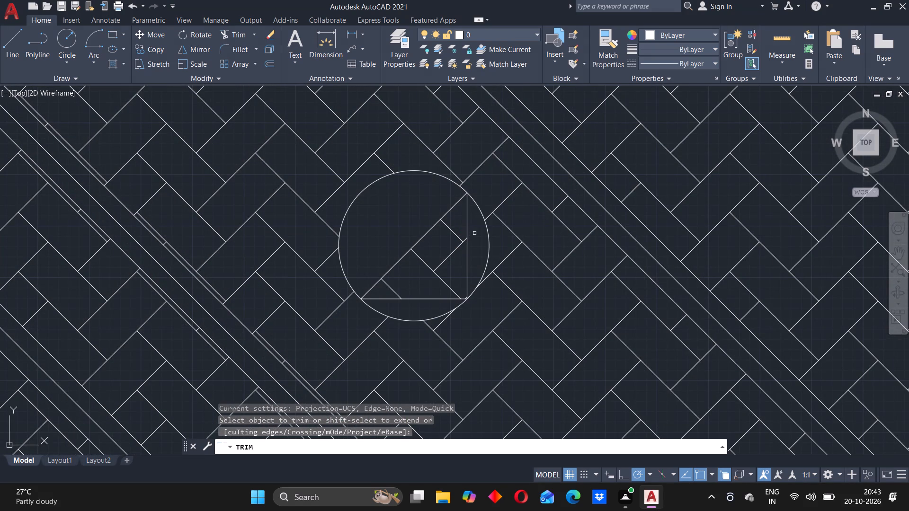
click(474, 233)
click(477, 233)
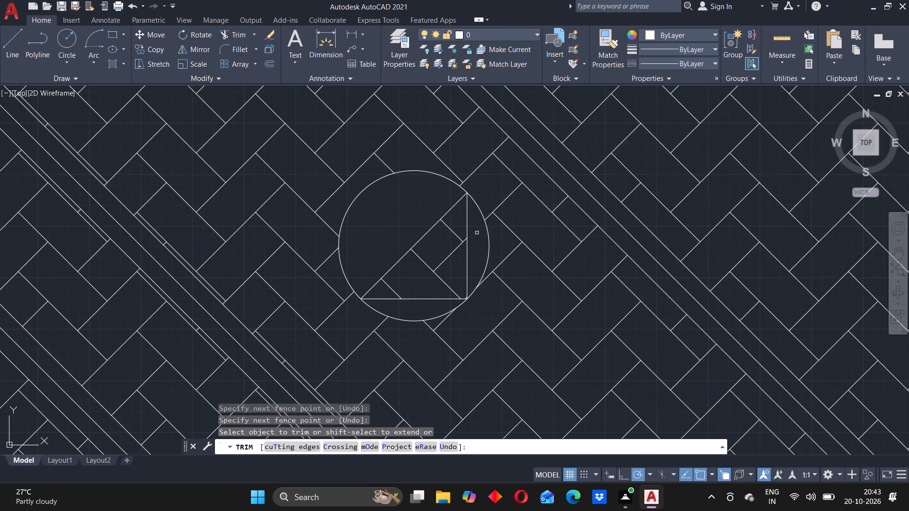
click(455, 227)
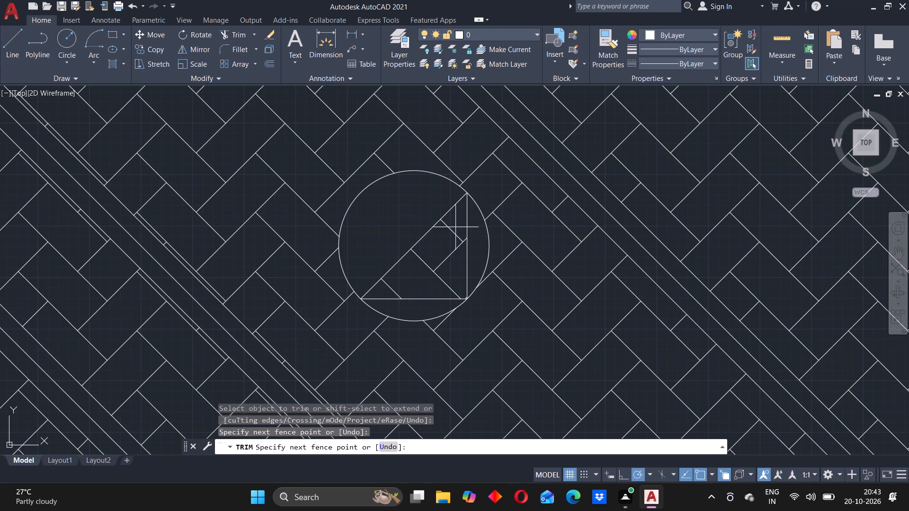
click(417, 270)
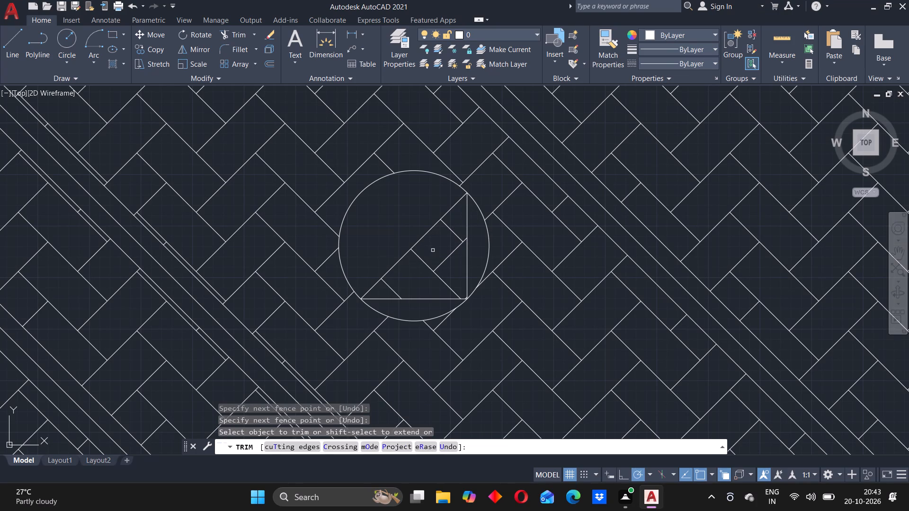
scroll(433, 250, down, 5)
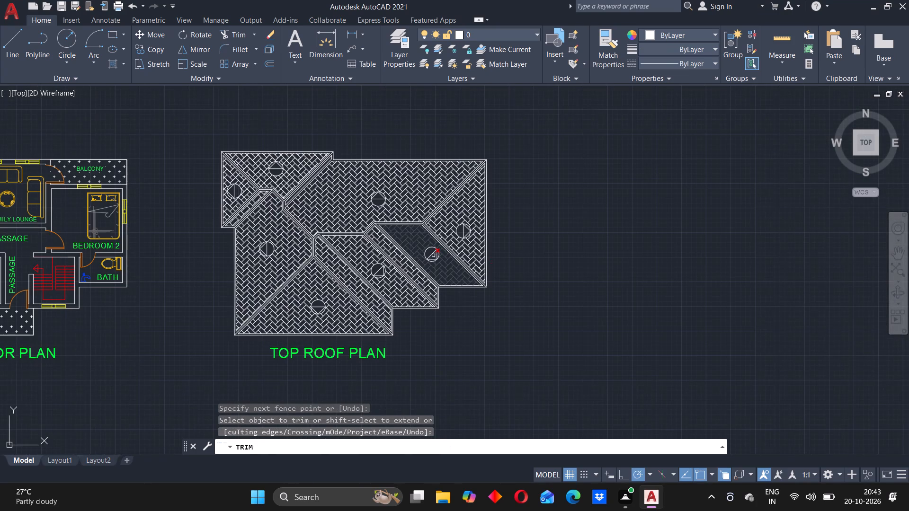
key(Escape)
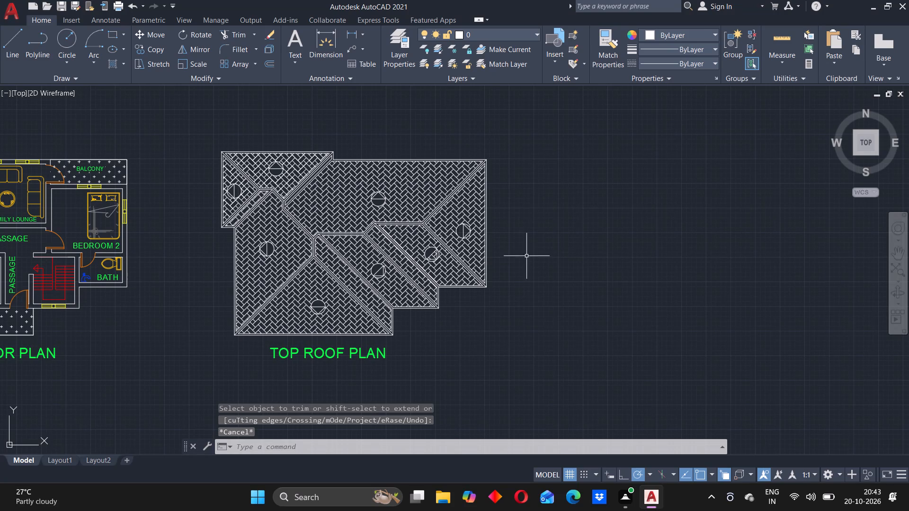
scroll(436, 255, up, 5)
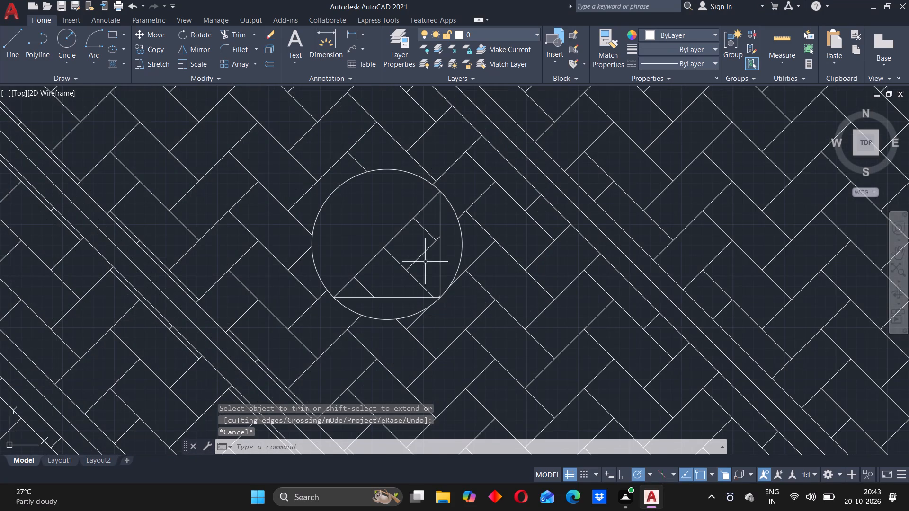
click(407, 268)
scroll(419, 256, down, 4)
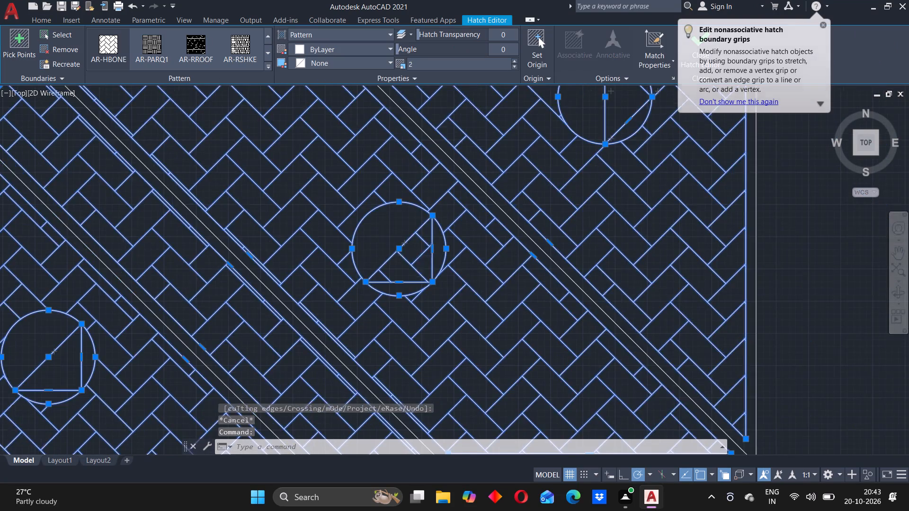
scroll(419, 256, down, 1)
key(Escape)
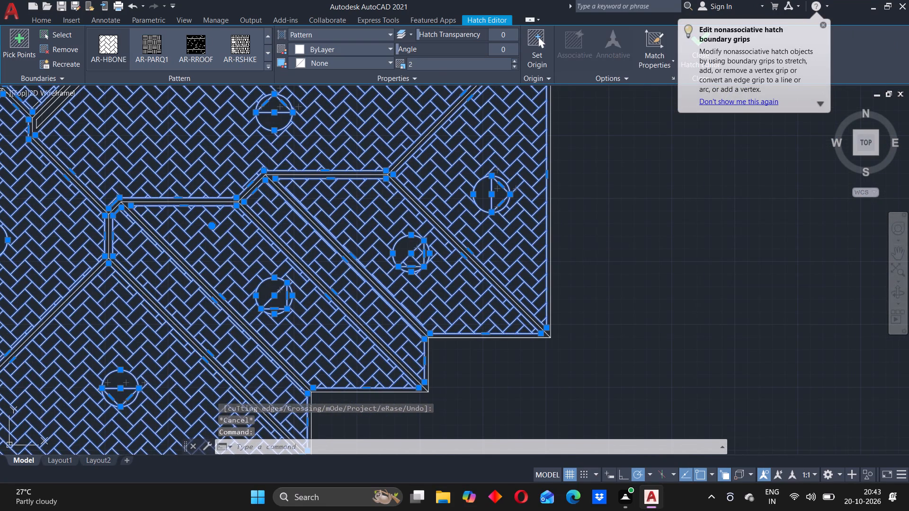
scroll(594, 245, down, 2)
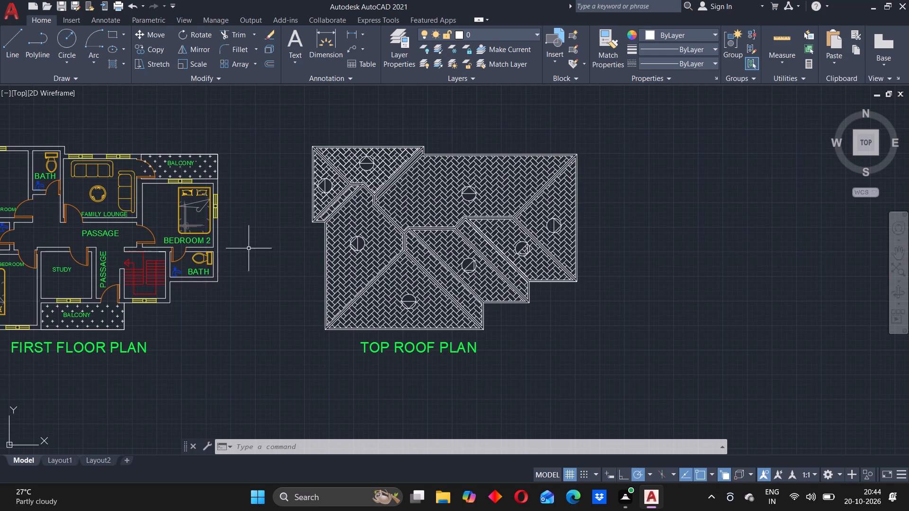
Review the FIRST FLOOR PLAN and TOP ROOF PLAN side by side, checking their layout, hatching, slope symbols and titles.
scroll(293, 255, down, 1)
middle_drag(293, 256, 280, 281)
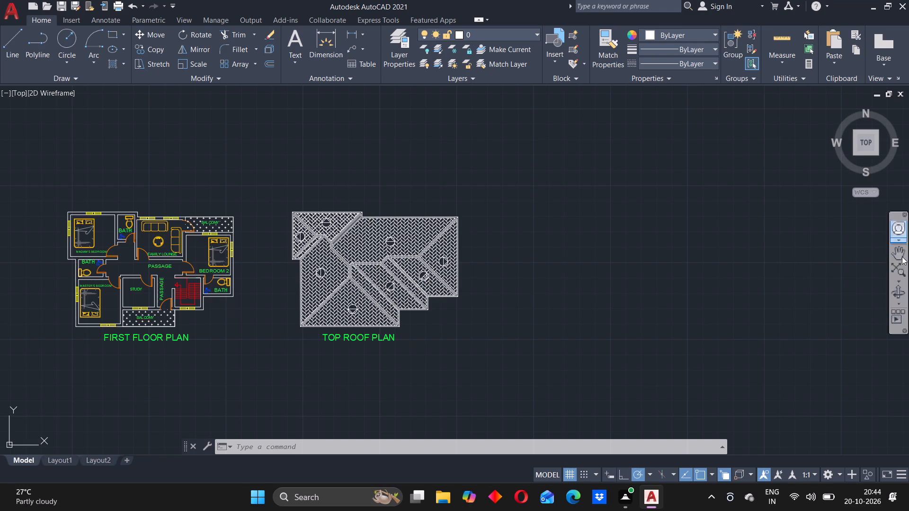
middle_drag(505, 407, 490, 351)
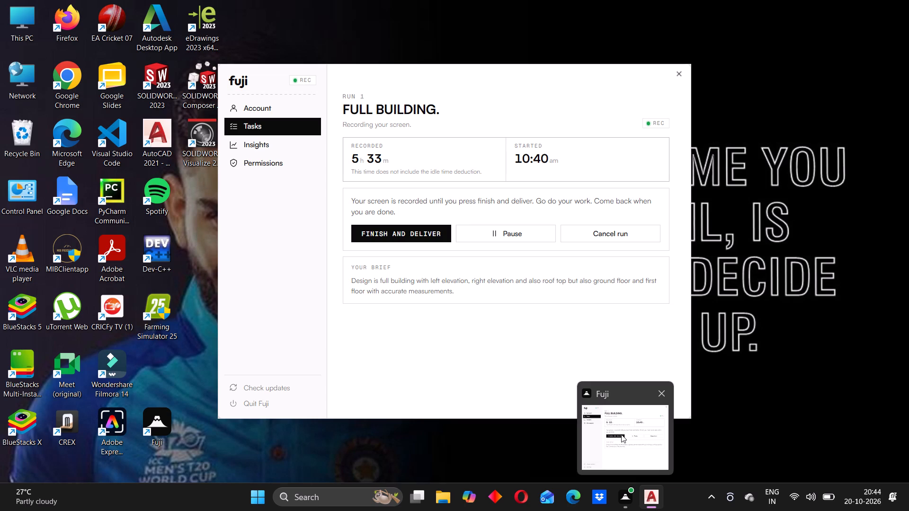
middle_drag(448, 255, 446, 263)
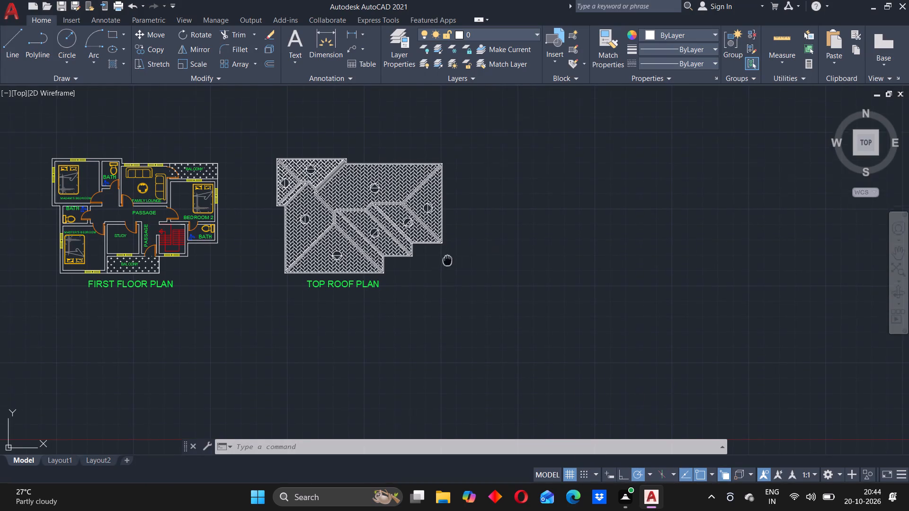
middle_drag(446, 263, 476, 273)
middle_drag(353, 261, 387, 255)
scroll(357, 230, down, 2)
scroll(305, 246, up, 3)
middle_drag(308, 244, 355, 284)
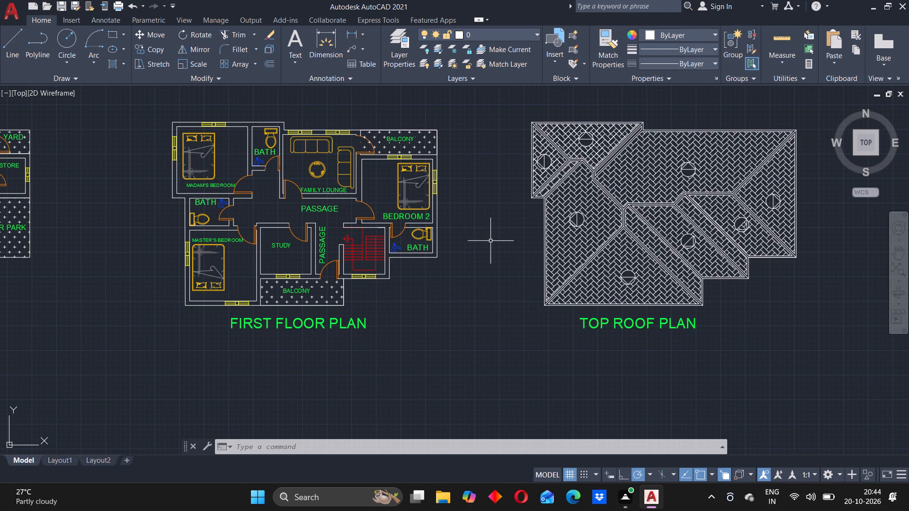
middle_drag(491, 242, 460, 273)
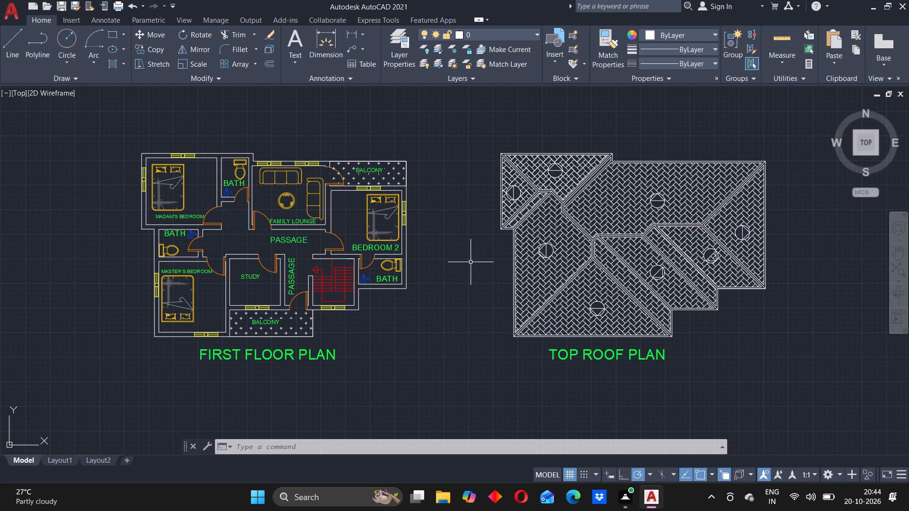
middle_drag(471, 262, 438, 287)
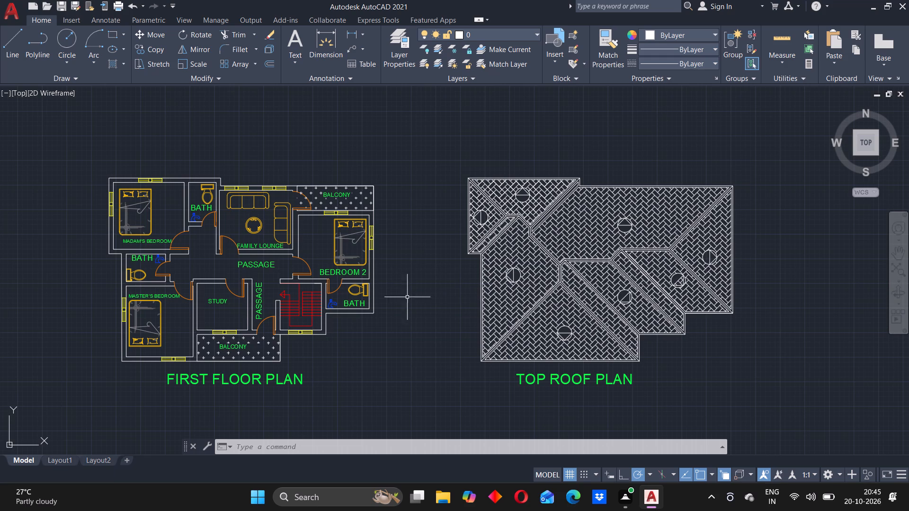
middle_drag(692, 387, 624, 317)
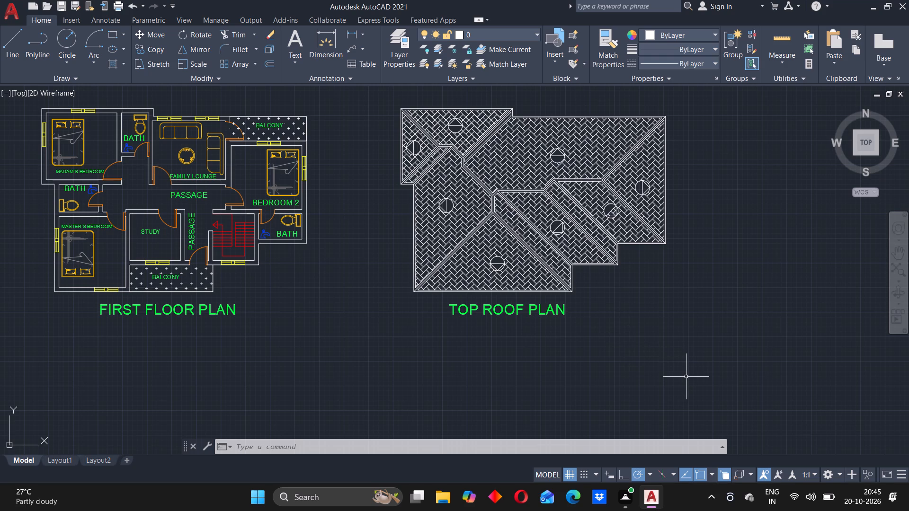
middle_drag(480, 346, 509, 353)
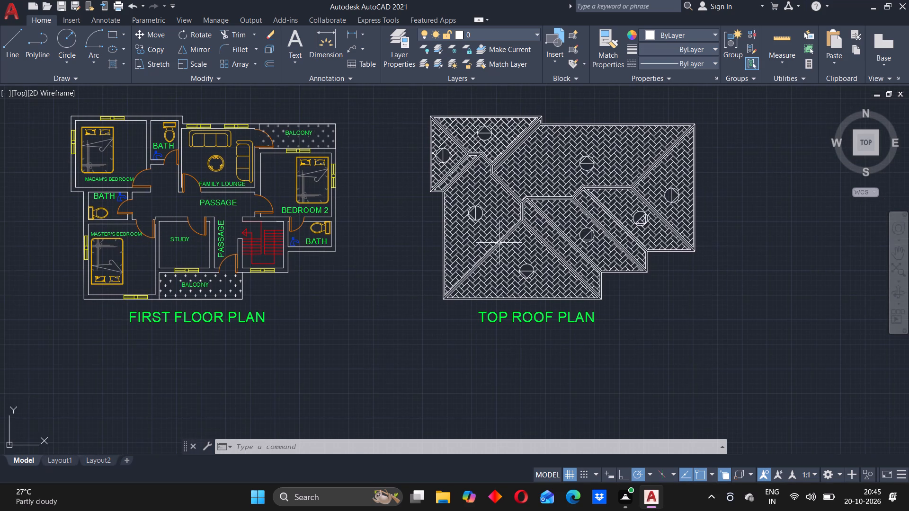
middle_drag(499, 244, 550, 332)
scroll(503, 255, down, 2)
scroll(505, 256, up, 2)
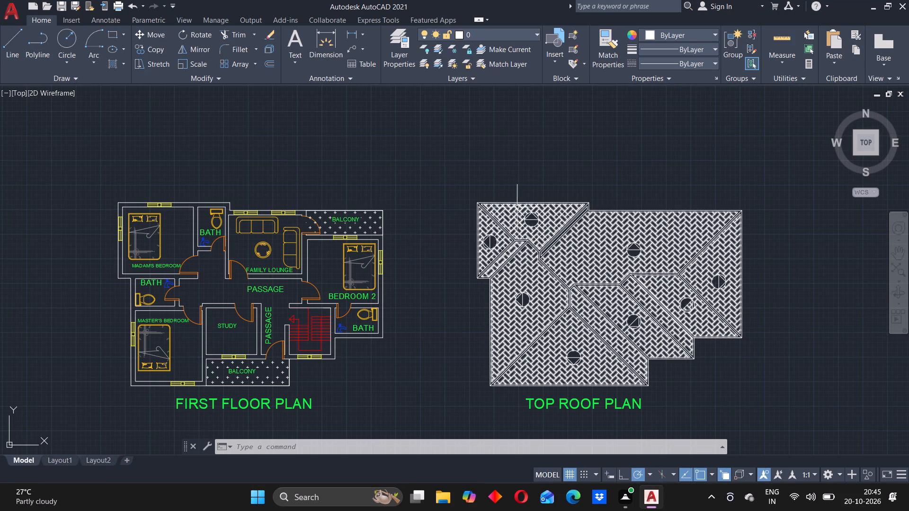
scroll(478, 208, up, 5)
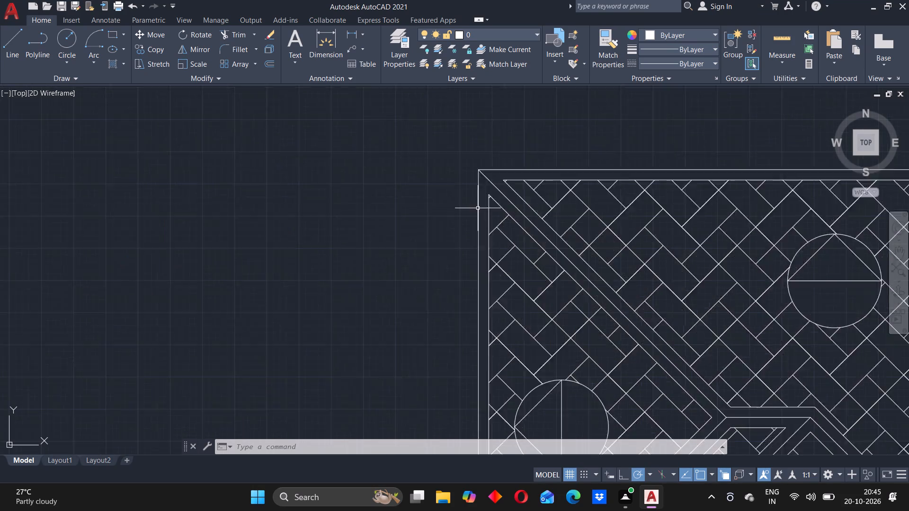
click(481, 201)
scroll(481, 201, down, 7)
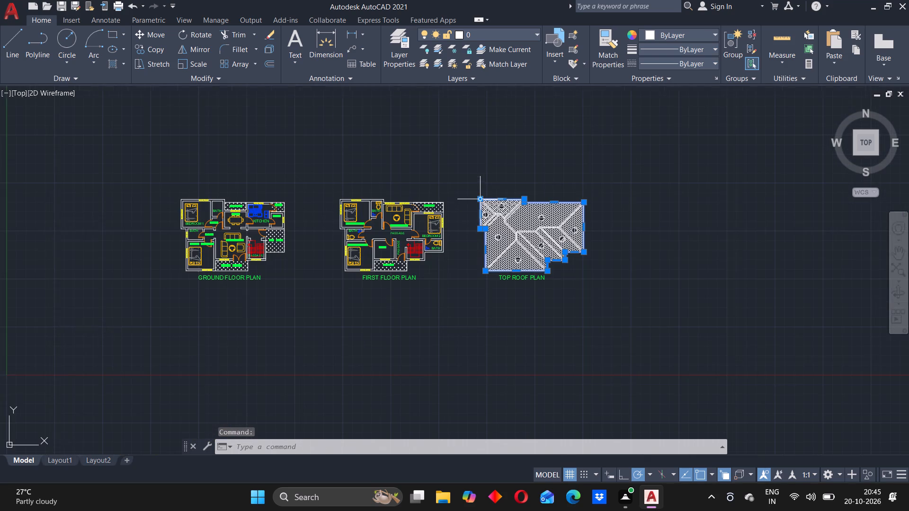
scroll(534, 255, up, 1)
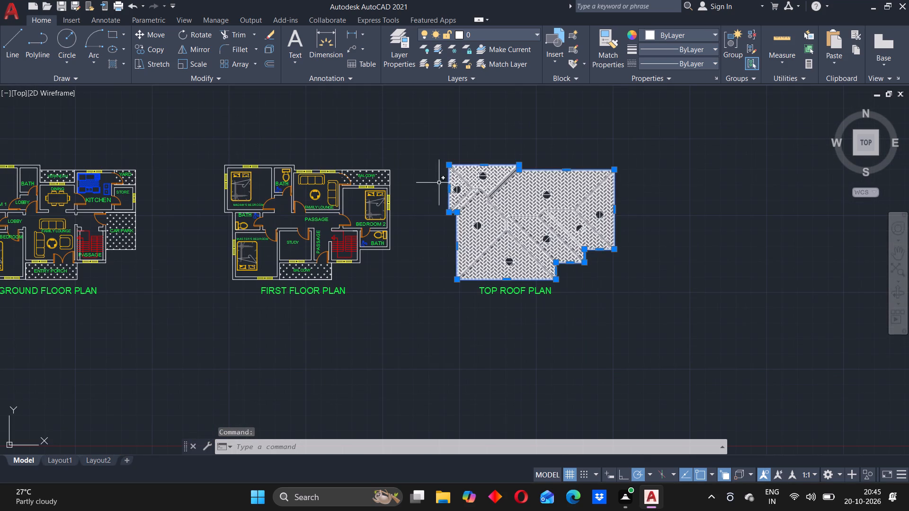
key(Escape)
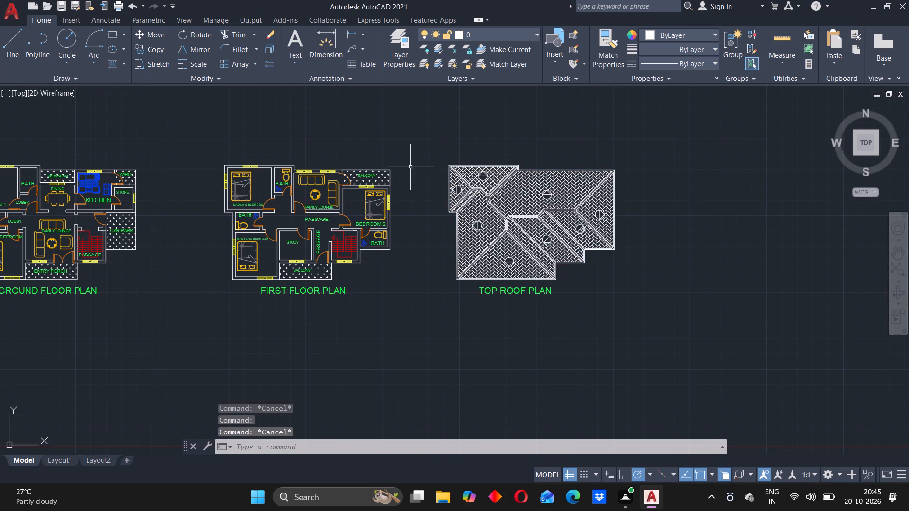